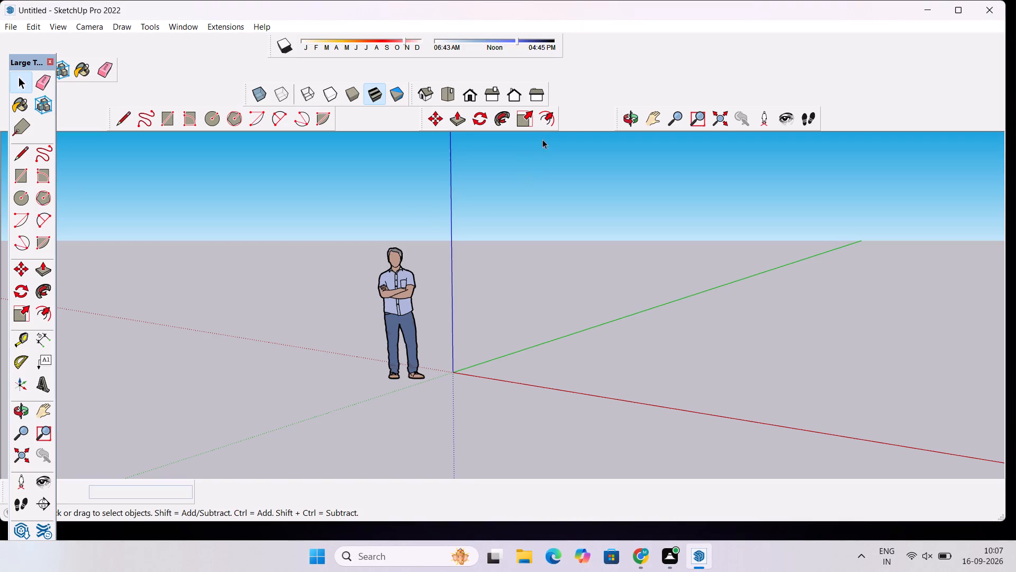
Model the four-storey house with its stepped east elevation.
Switch the empty model to the standard top view.
scroll(519, 258, "down", 6)
scroll(512, 217, "up", 5)
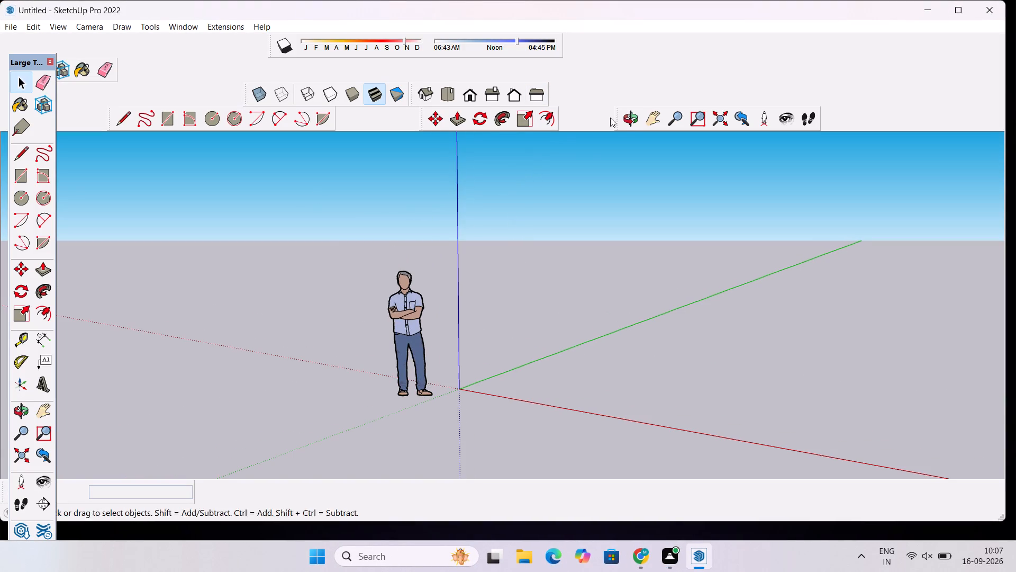
left_click(632, 120)
left_click(443, 91)
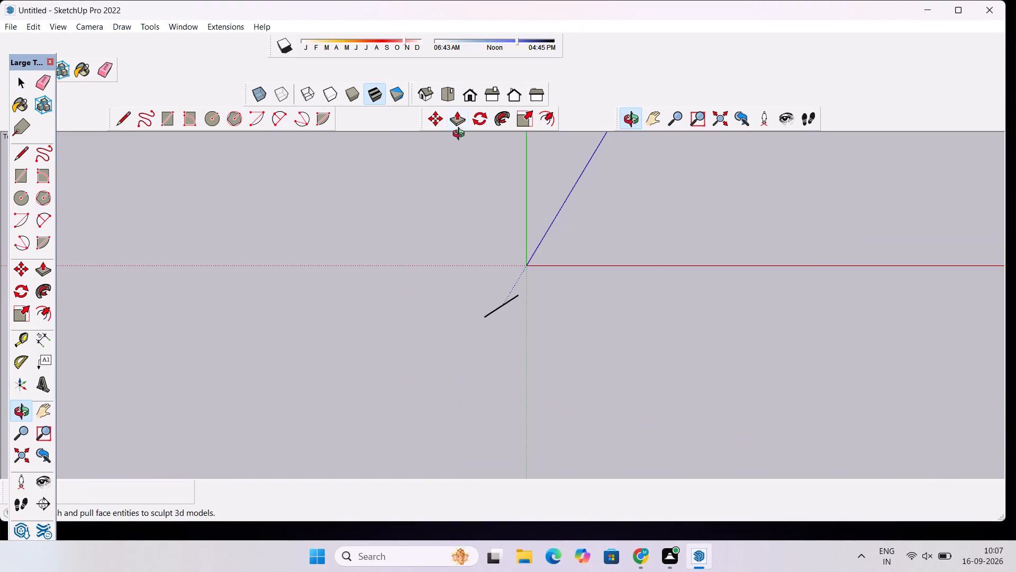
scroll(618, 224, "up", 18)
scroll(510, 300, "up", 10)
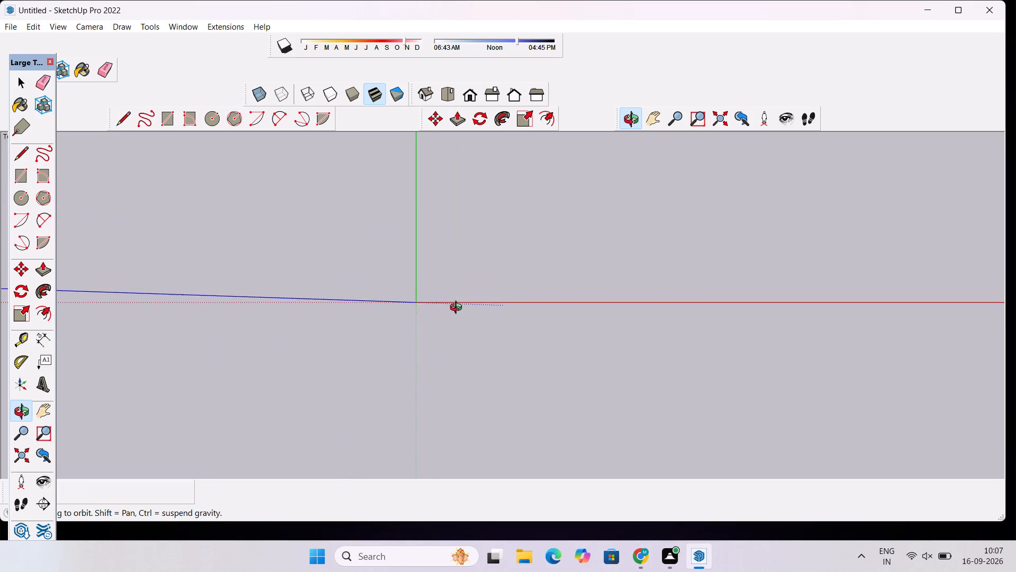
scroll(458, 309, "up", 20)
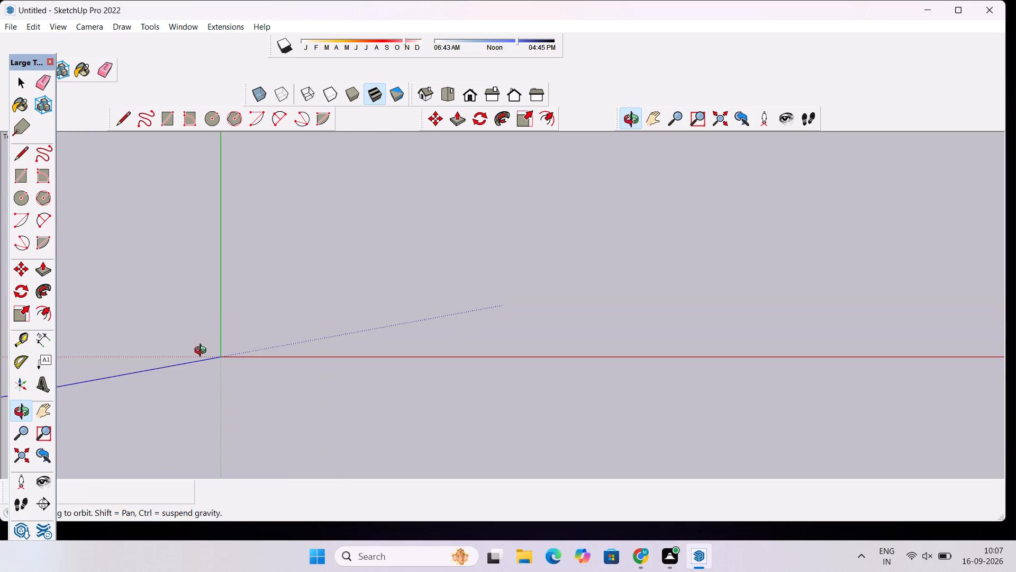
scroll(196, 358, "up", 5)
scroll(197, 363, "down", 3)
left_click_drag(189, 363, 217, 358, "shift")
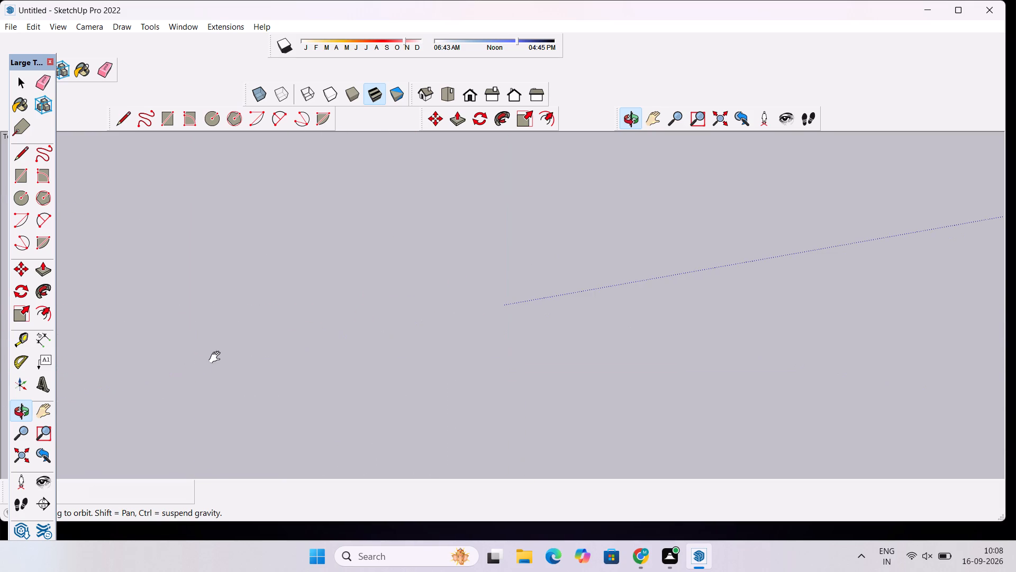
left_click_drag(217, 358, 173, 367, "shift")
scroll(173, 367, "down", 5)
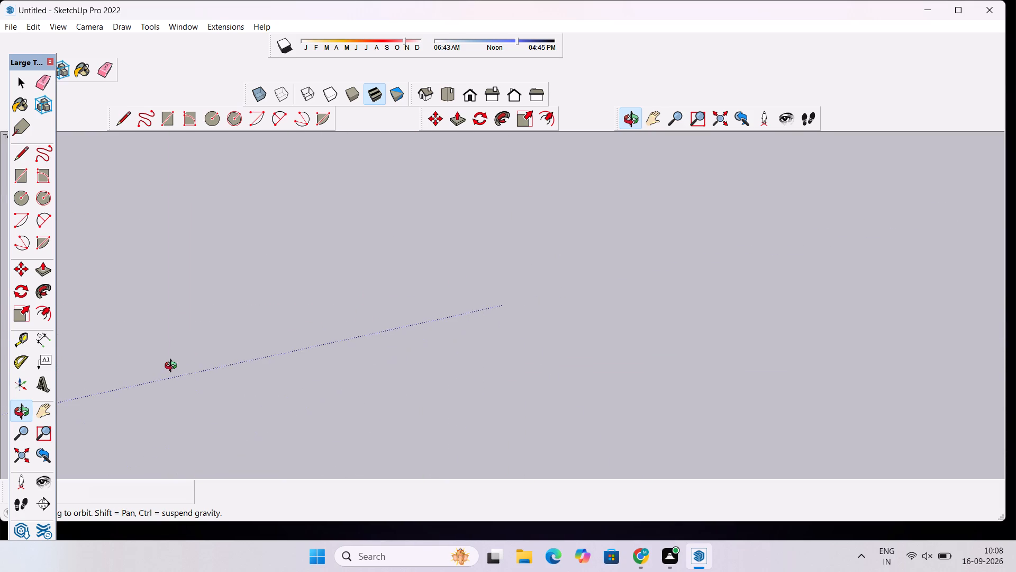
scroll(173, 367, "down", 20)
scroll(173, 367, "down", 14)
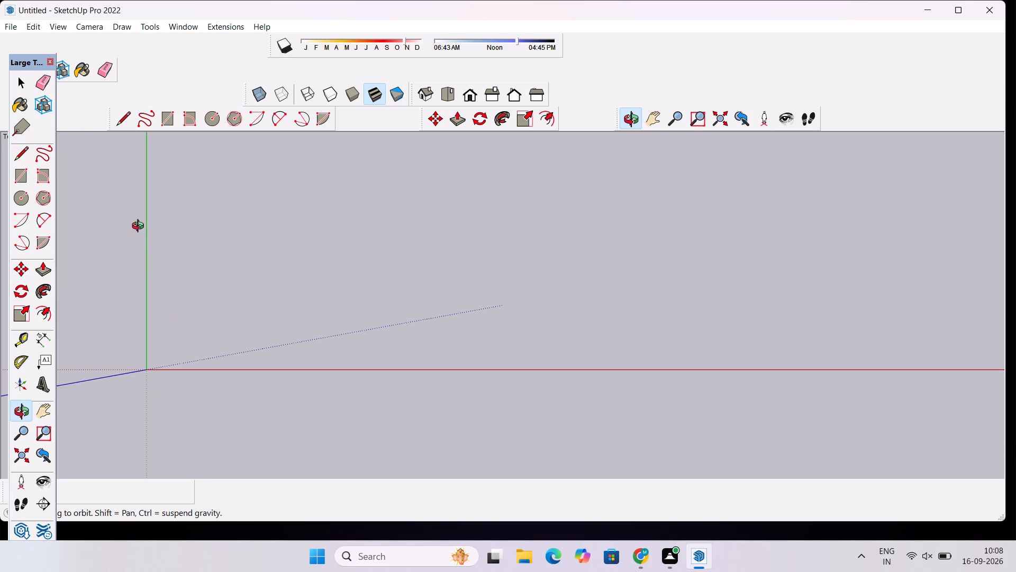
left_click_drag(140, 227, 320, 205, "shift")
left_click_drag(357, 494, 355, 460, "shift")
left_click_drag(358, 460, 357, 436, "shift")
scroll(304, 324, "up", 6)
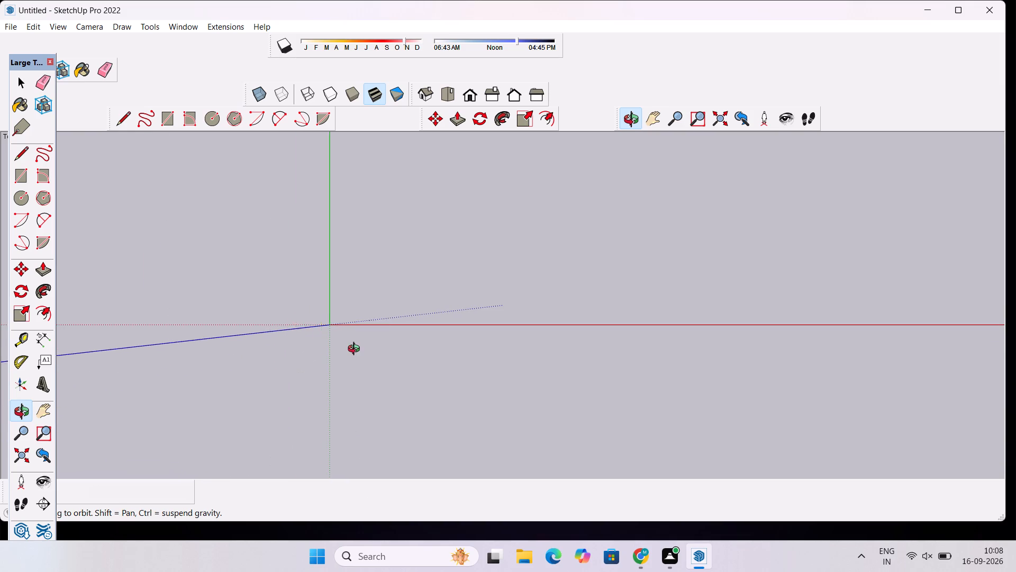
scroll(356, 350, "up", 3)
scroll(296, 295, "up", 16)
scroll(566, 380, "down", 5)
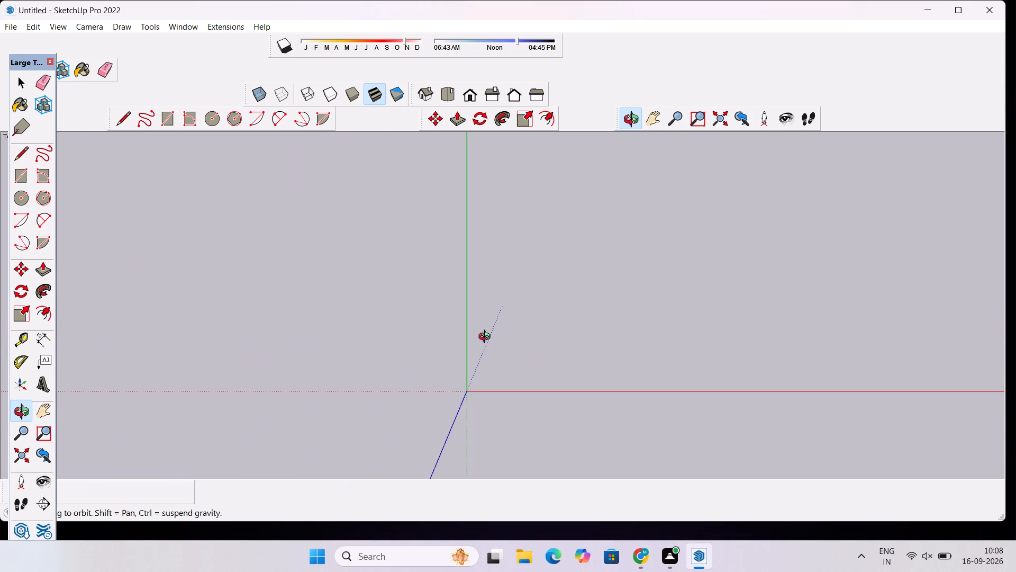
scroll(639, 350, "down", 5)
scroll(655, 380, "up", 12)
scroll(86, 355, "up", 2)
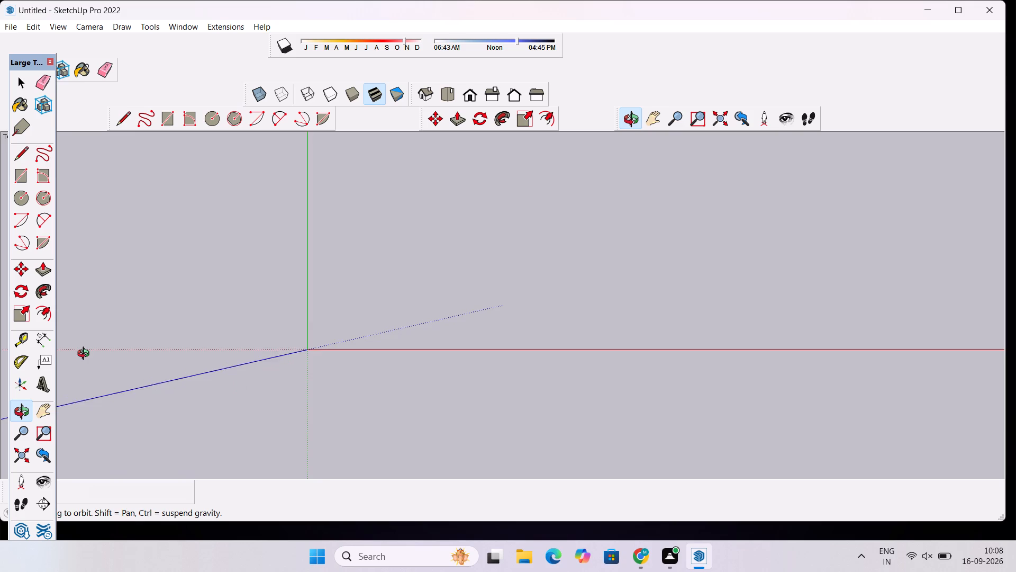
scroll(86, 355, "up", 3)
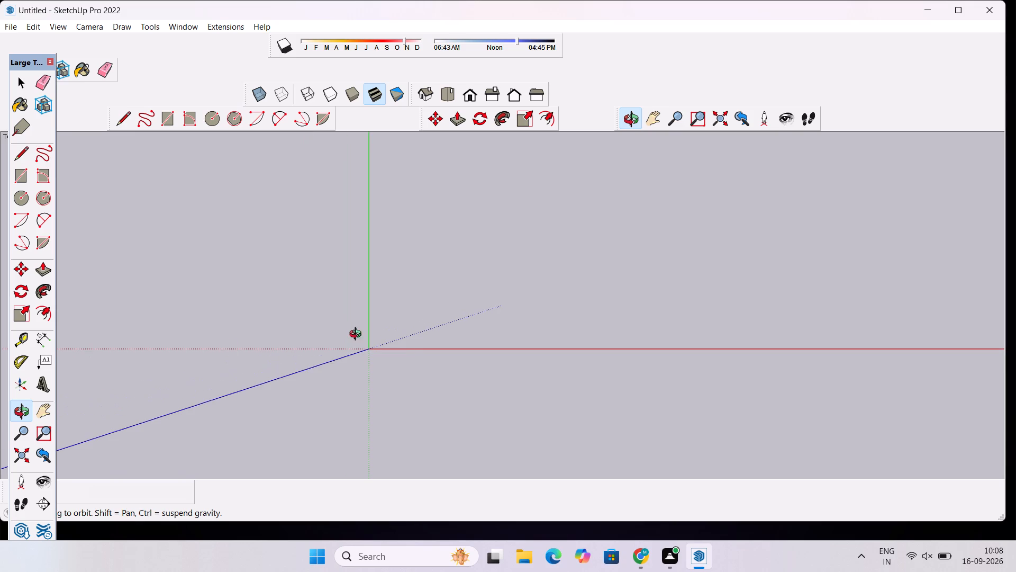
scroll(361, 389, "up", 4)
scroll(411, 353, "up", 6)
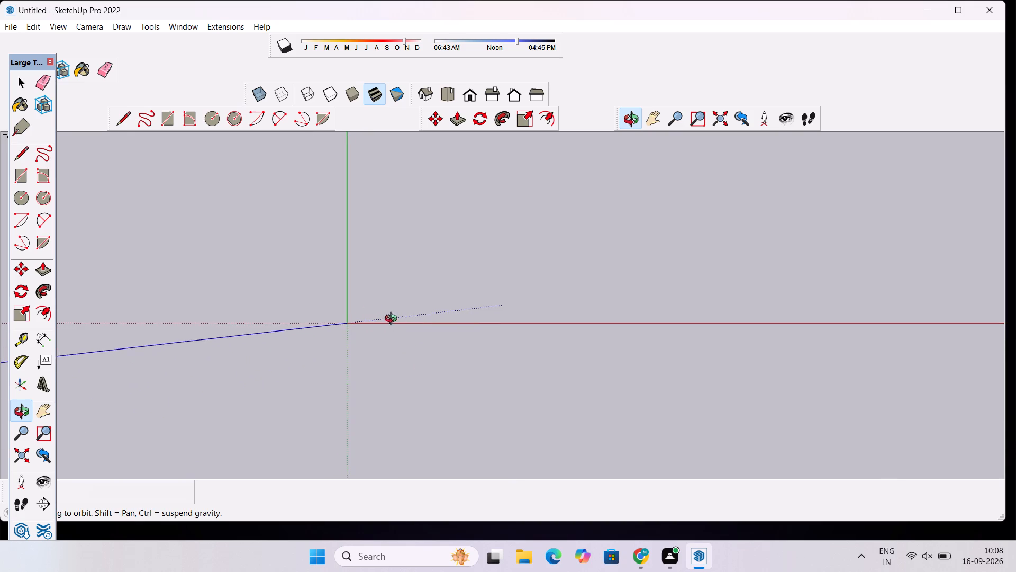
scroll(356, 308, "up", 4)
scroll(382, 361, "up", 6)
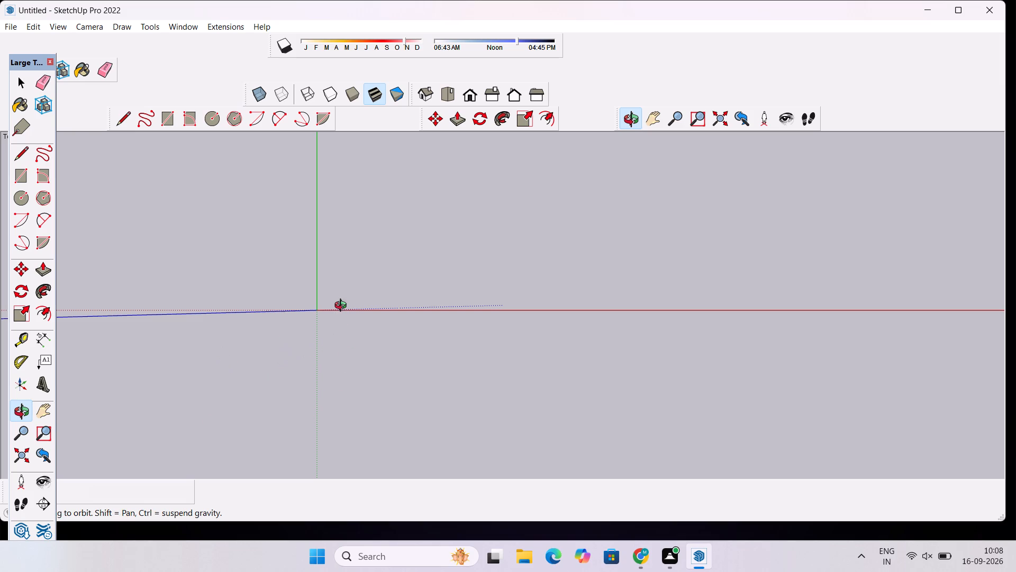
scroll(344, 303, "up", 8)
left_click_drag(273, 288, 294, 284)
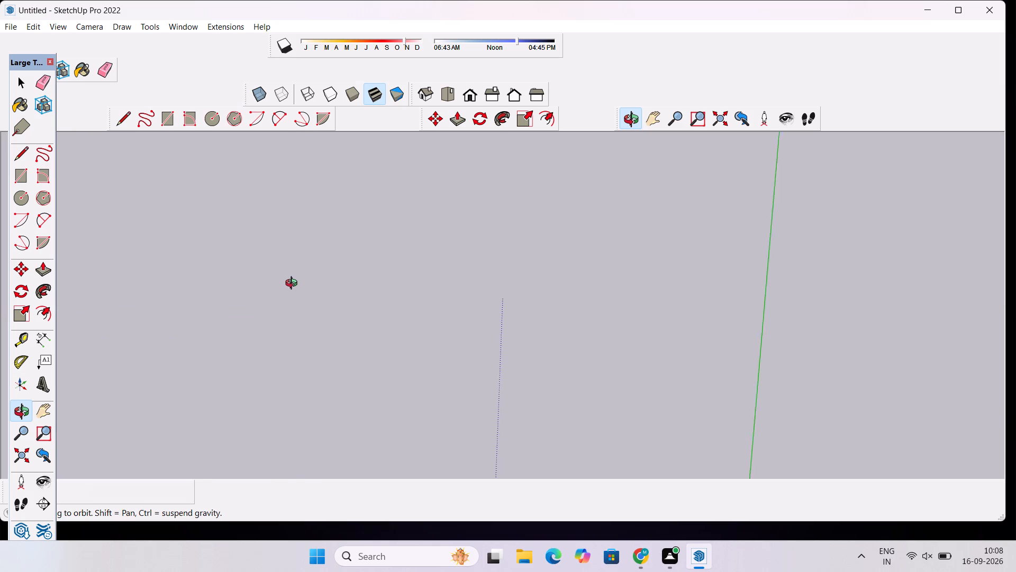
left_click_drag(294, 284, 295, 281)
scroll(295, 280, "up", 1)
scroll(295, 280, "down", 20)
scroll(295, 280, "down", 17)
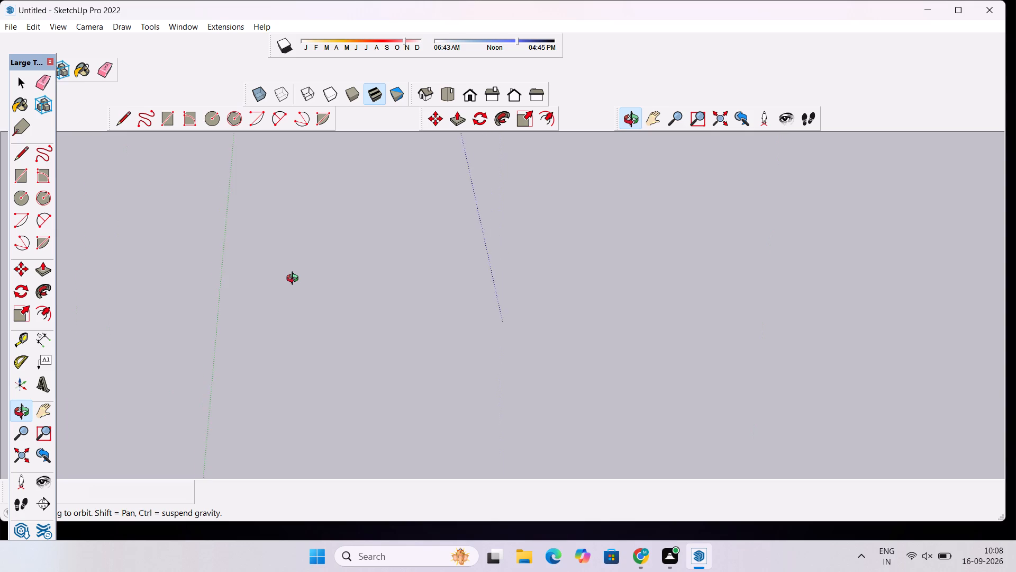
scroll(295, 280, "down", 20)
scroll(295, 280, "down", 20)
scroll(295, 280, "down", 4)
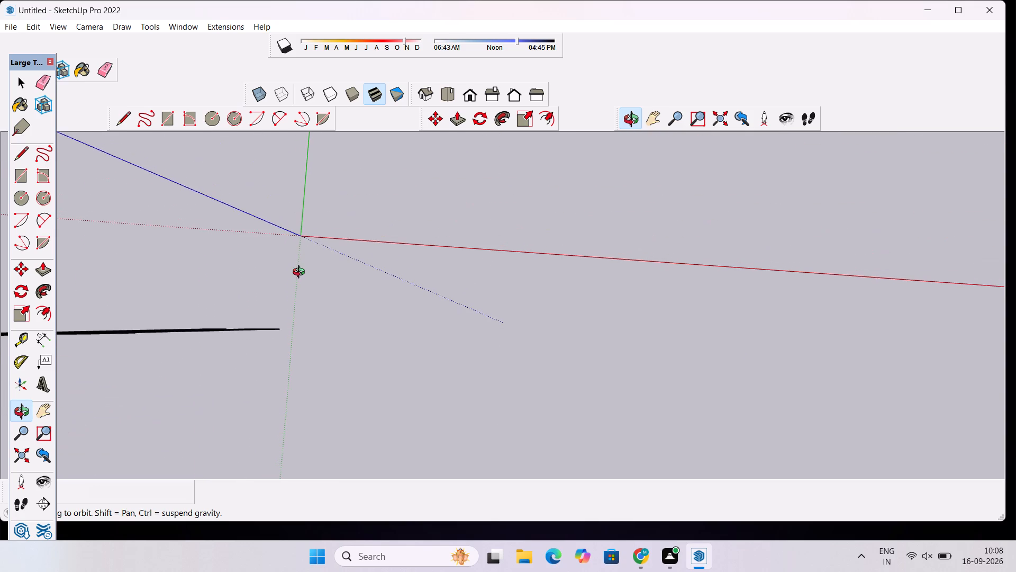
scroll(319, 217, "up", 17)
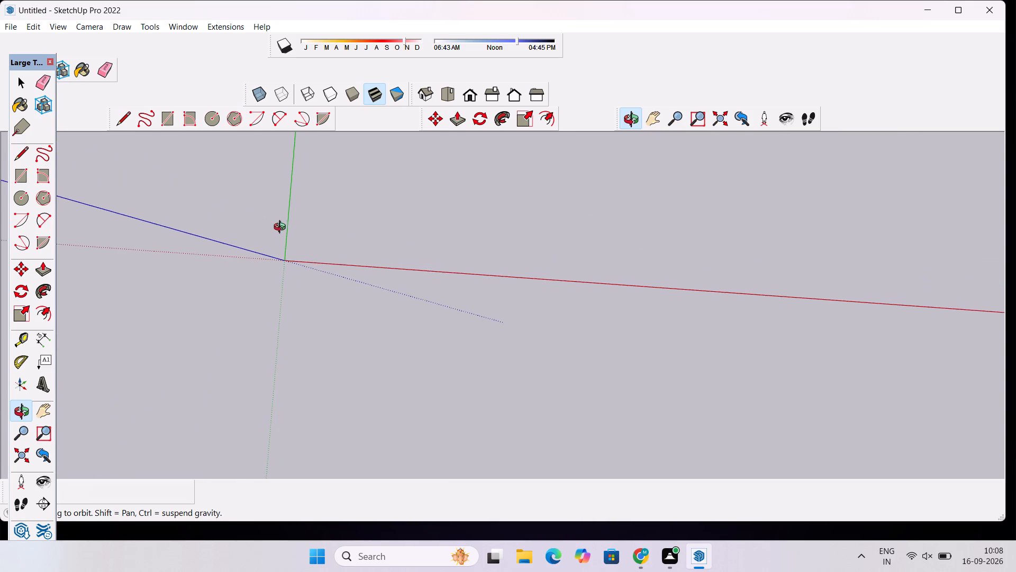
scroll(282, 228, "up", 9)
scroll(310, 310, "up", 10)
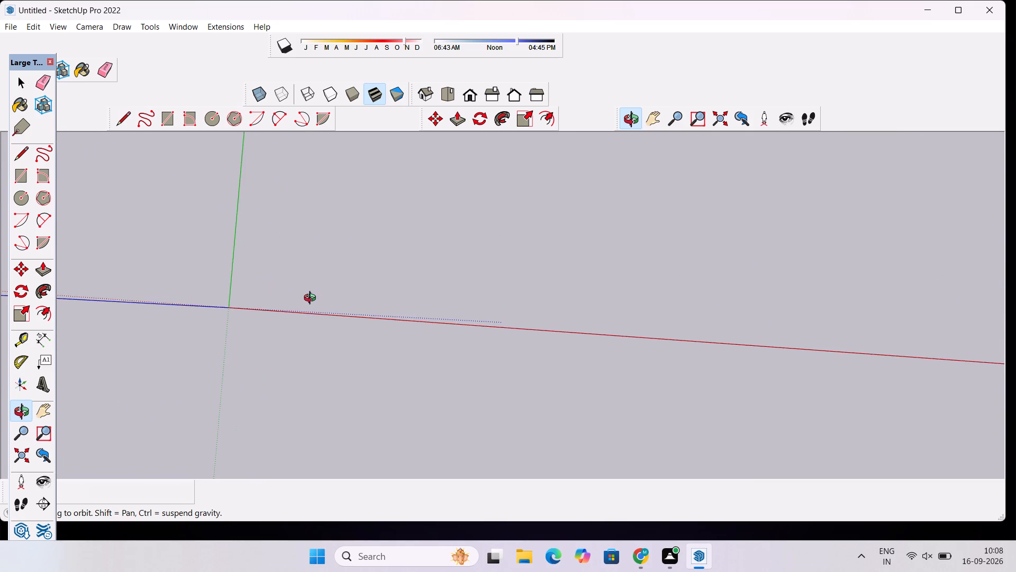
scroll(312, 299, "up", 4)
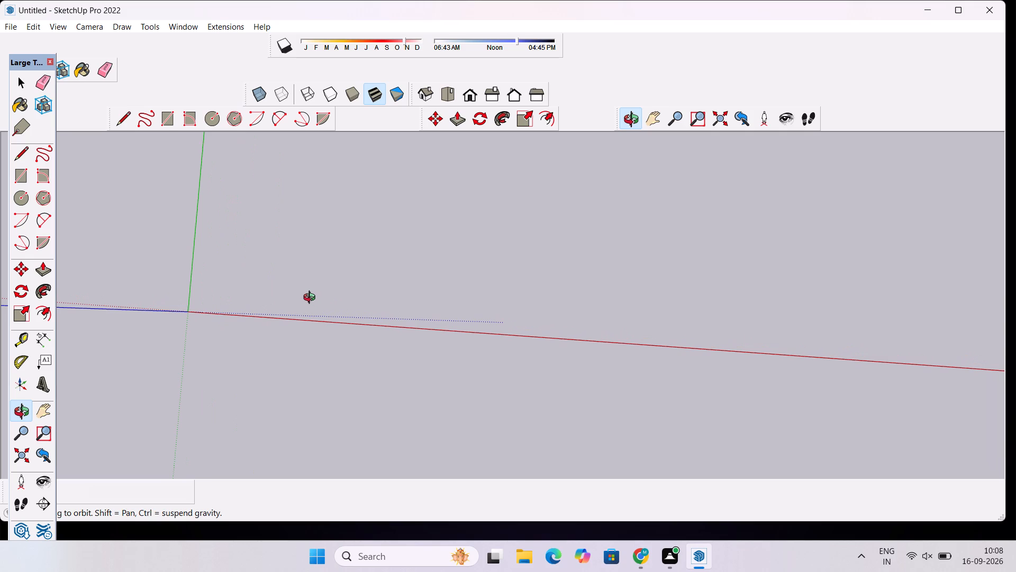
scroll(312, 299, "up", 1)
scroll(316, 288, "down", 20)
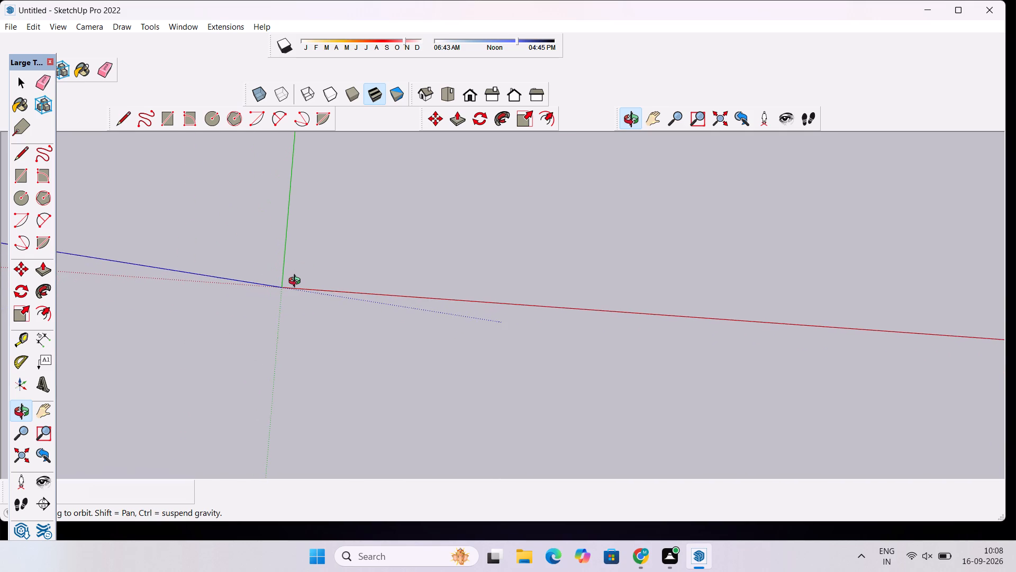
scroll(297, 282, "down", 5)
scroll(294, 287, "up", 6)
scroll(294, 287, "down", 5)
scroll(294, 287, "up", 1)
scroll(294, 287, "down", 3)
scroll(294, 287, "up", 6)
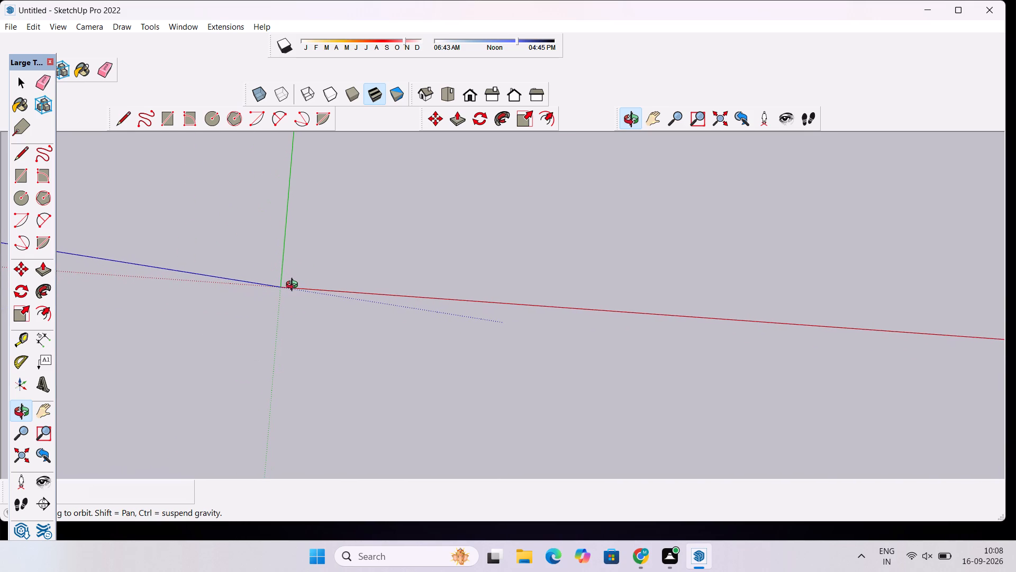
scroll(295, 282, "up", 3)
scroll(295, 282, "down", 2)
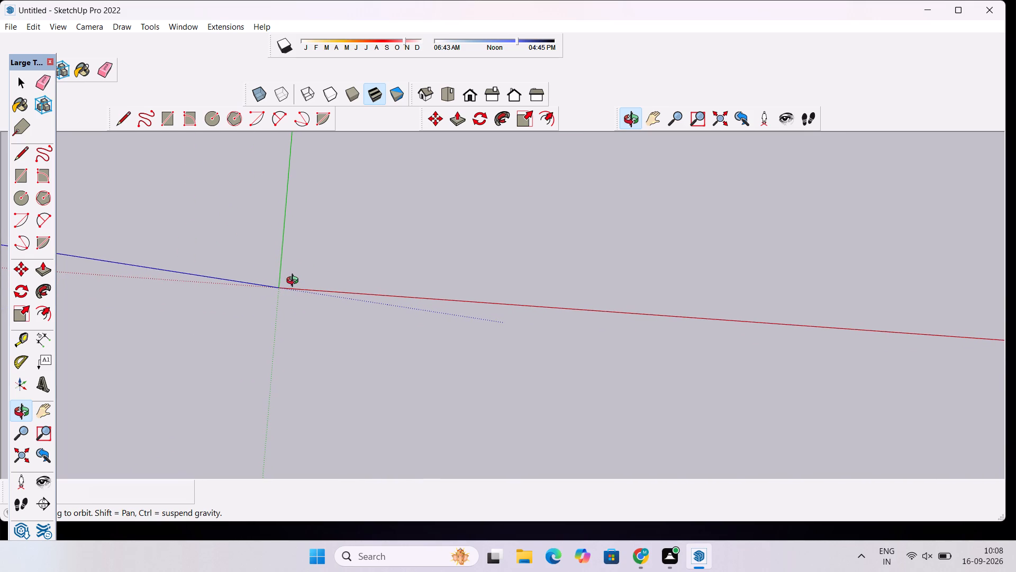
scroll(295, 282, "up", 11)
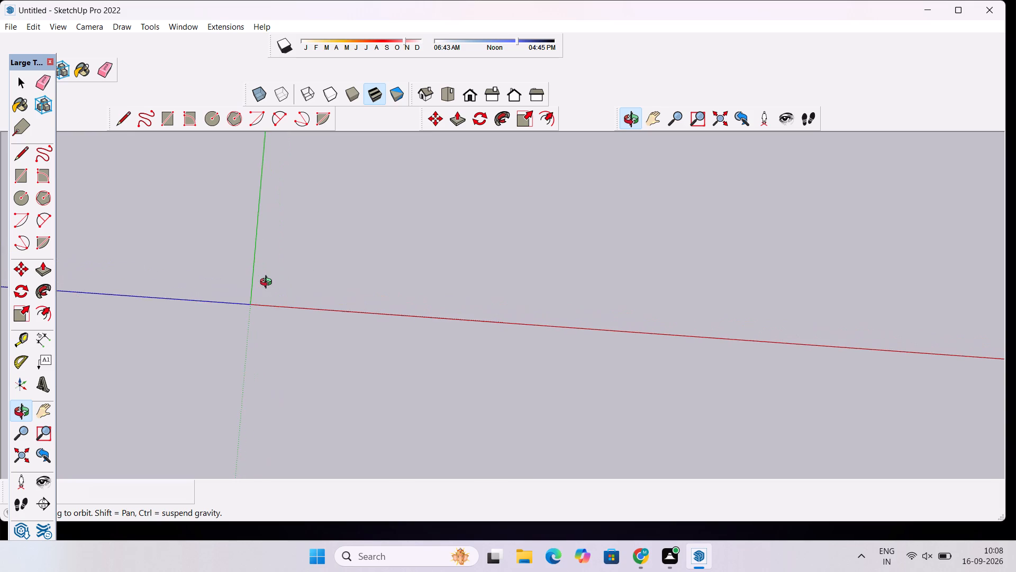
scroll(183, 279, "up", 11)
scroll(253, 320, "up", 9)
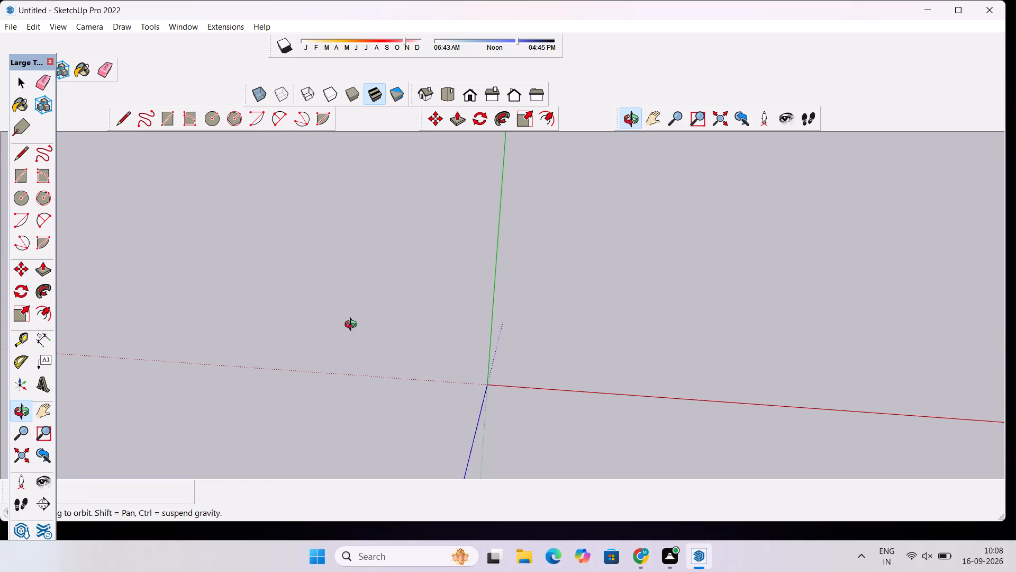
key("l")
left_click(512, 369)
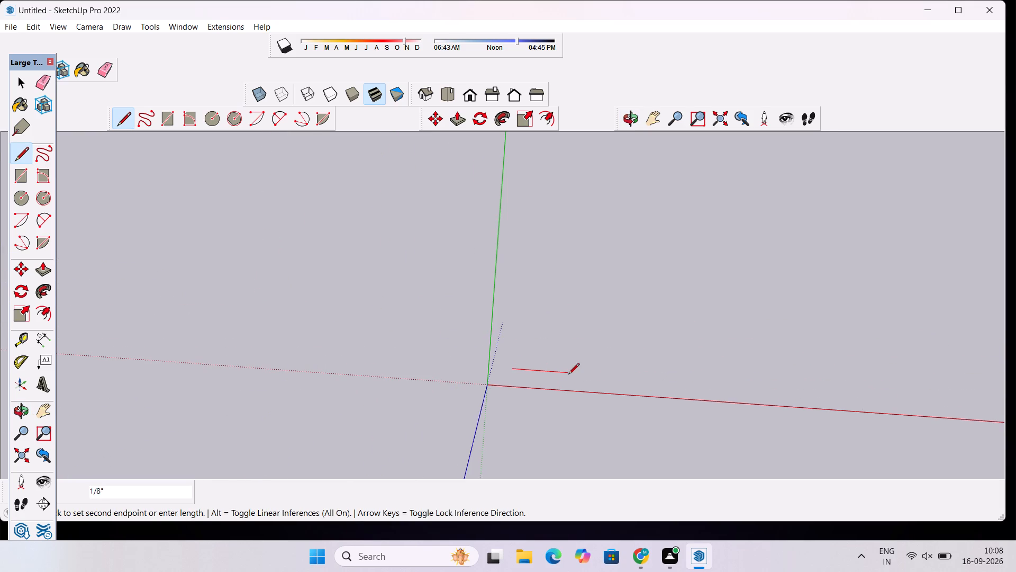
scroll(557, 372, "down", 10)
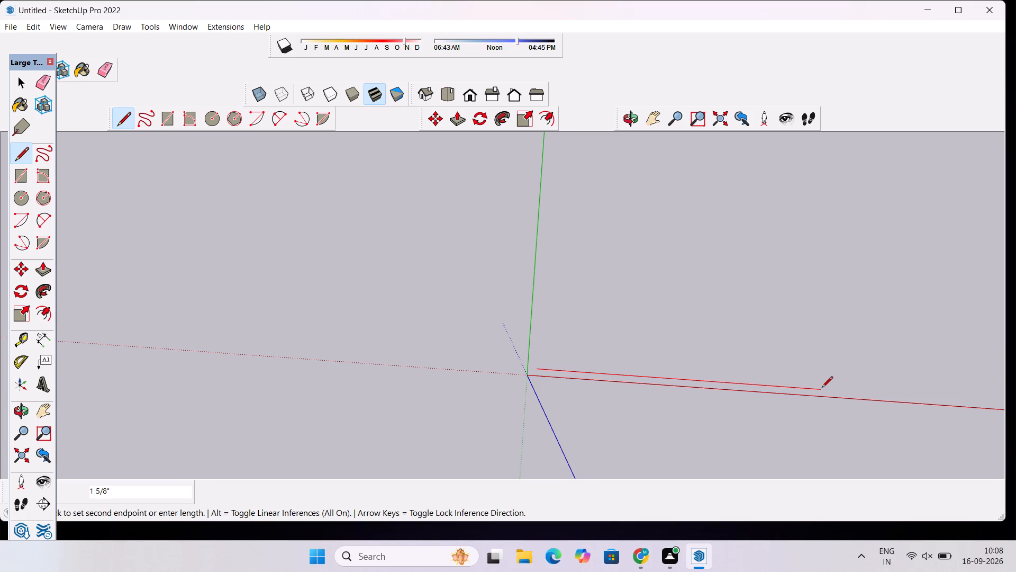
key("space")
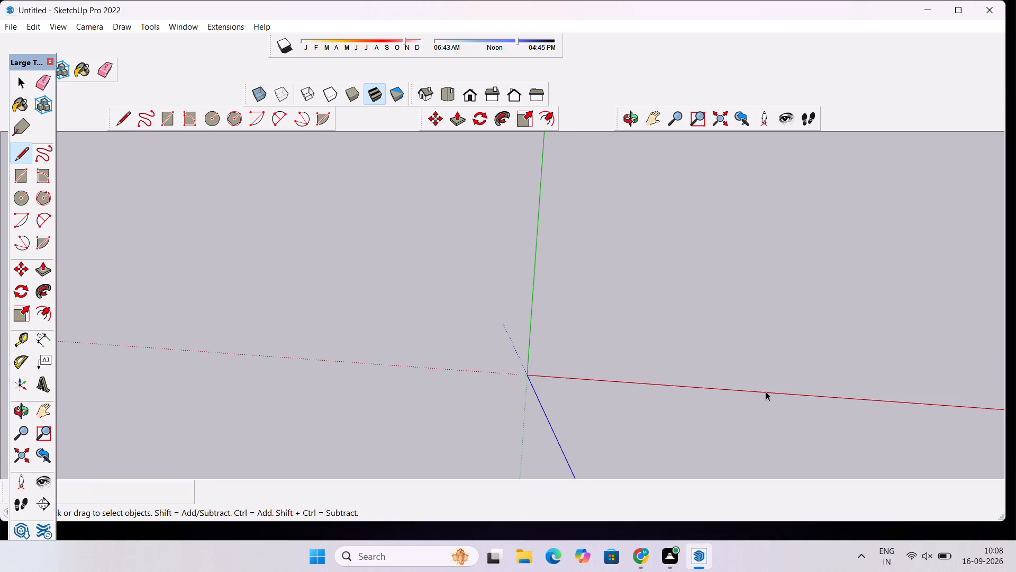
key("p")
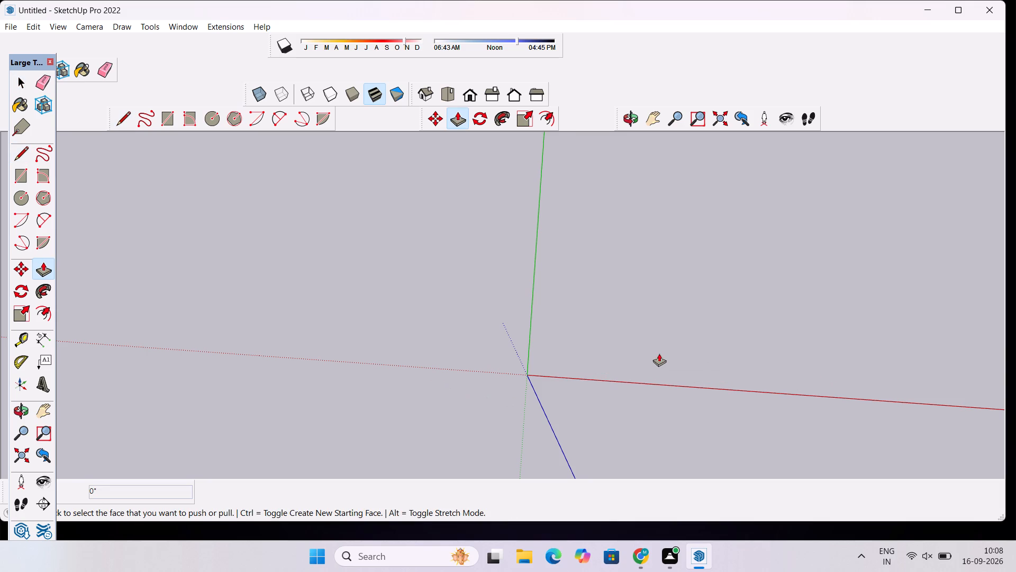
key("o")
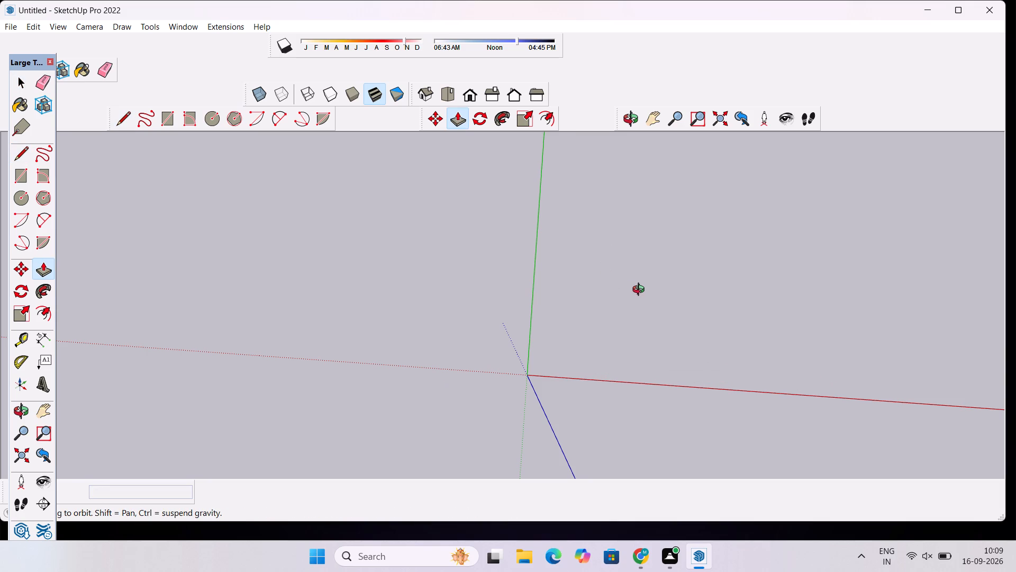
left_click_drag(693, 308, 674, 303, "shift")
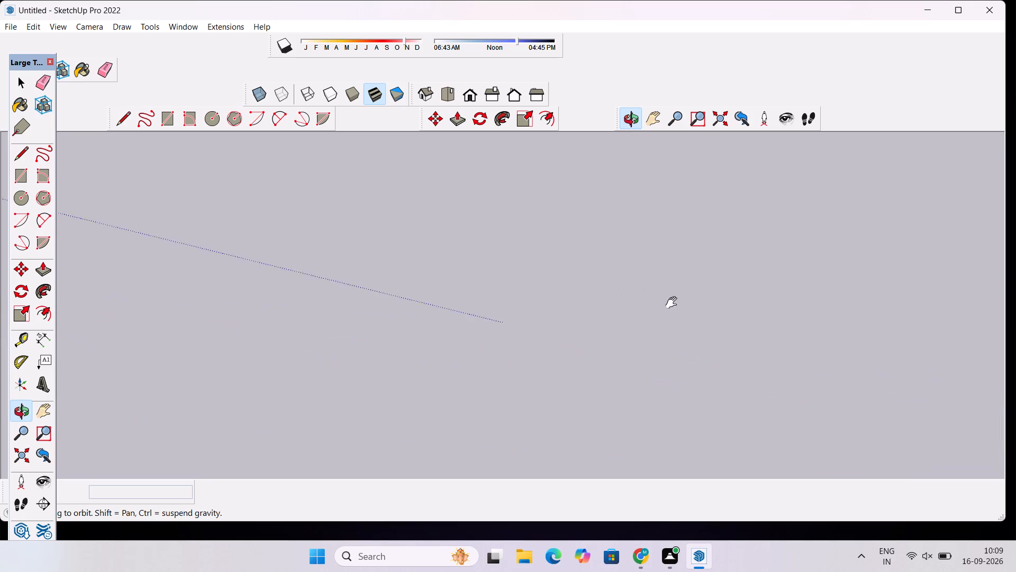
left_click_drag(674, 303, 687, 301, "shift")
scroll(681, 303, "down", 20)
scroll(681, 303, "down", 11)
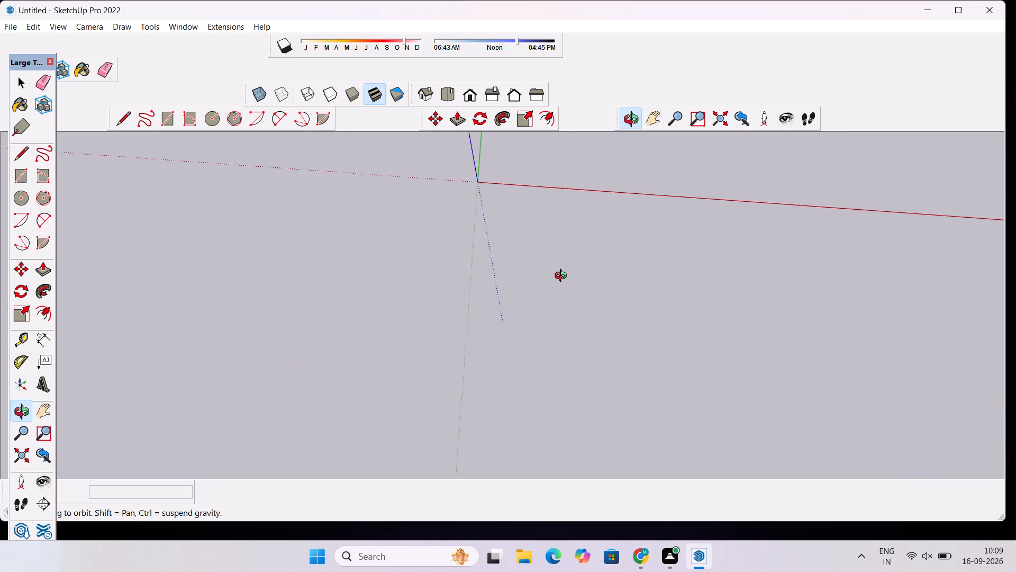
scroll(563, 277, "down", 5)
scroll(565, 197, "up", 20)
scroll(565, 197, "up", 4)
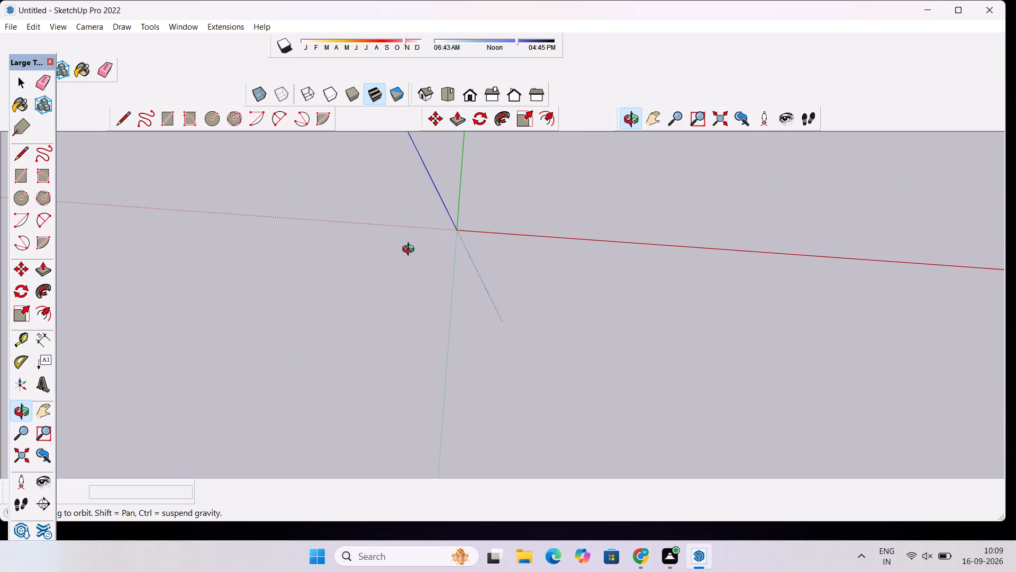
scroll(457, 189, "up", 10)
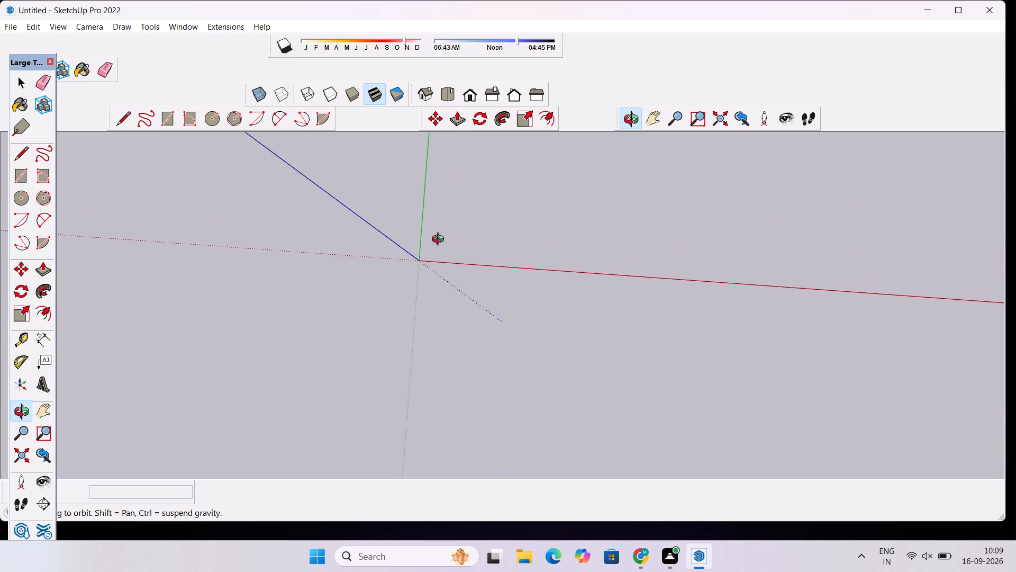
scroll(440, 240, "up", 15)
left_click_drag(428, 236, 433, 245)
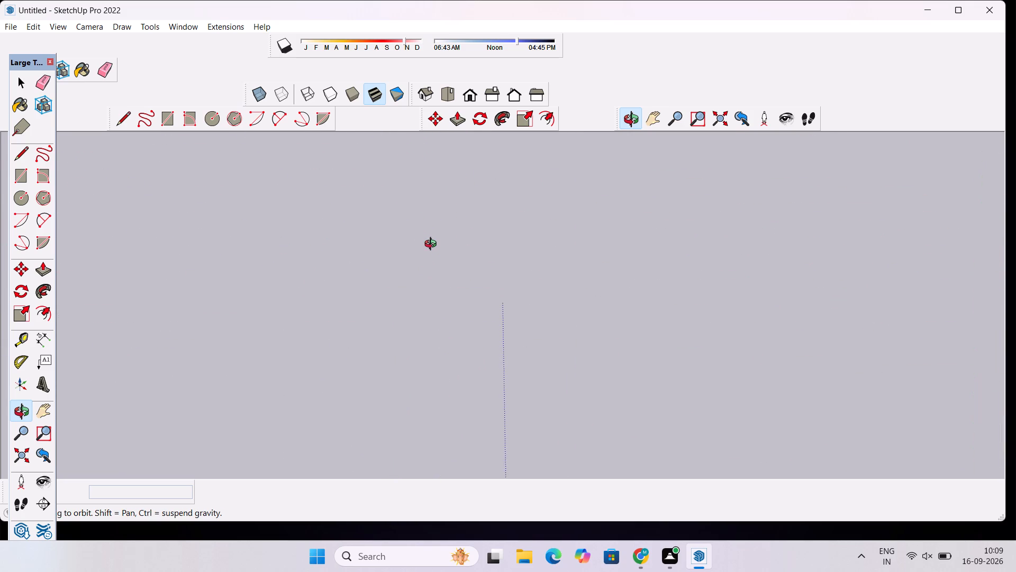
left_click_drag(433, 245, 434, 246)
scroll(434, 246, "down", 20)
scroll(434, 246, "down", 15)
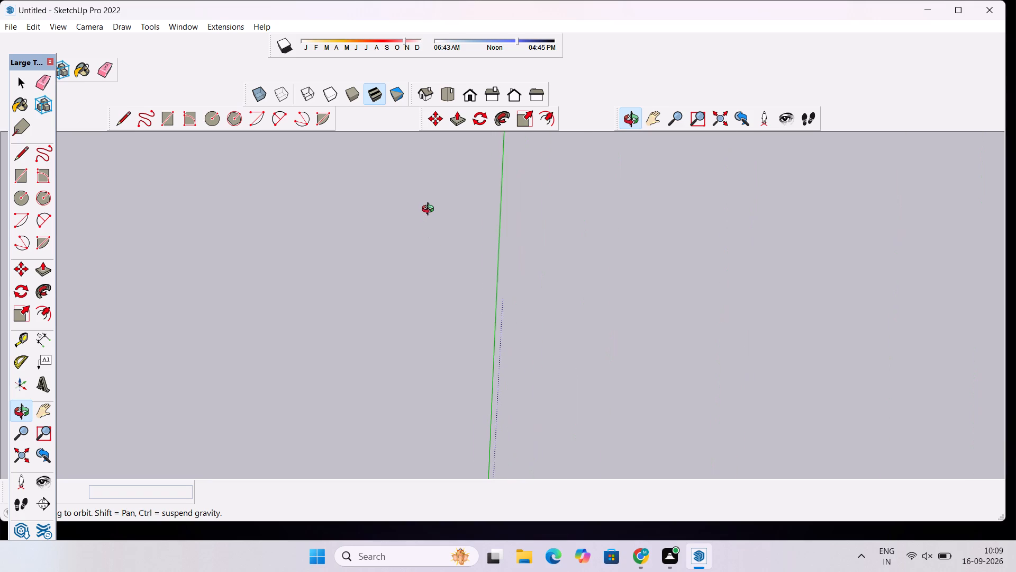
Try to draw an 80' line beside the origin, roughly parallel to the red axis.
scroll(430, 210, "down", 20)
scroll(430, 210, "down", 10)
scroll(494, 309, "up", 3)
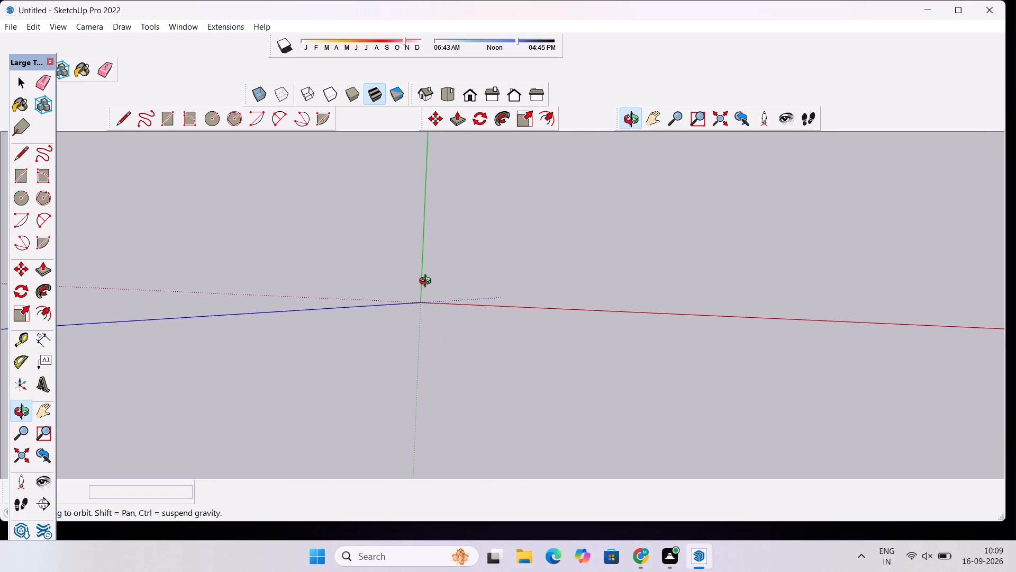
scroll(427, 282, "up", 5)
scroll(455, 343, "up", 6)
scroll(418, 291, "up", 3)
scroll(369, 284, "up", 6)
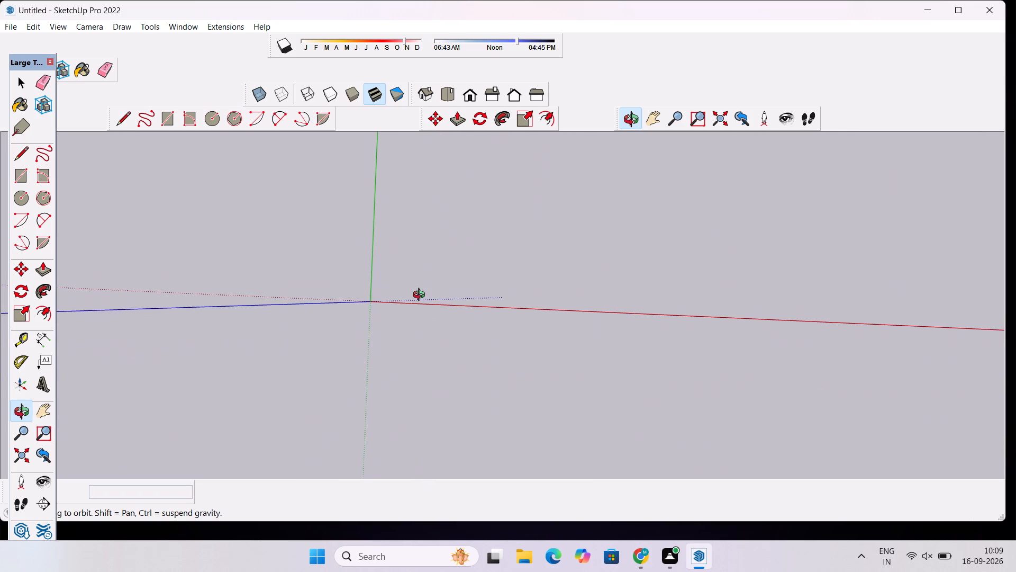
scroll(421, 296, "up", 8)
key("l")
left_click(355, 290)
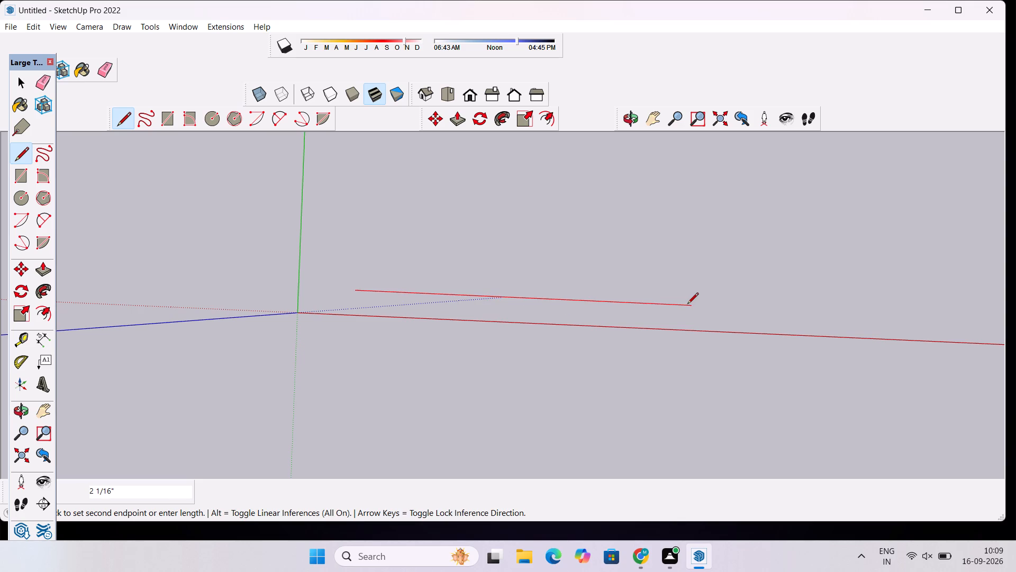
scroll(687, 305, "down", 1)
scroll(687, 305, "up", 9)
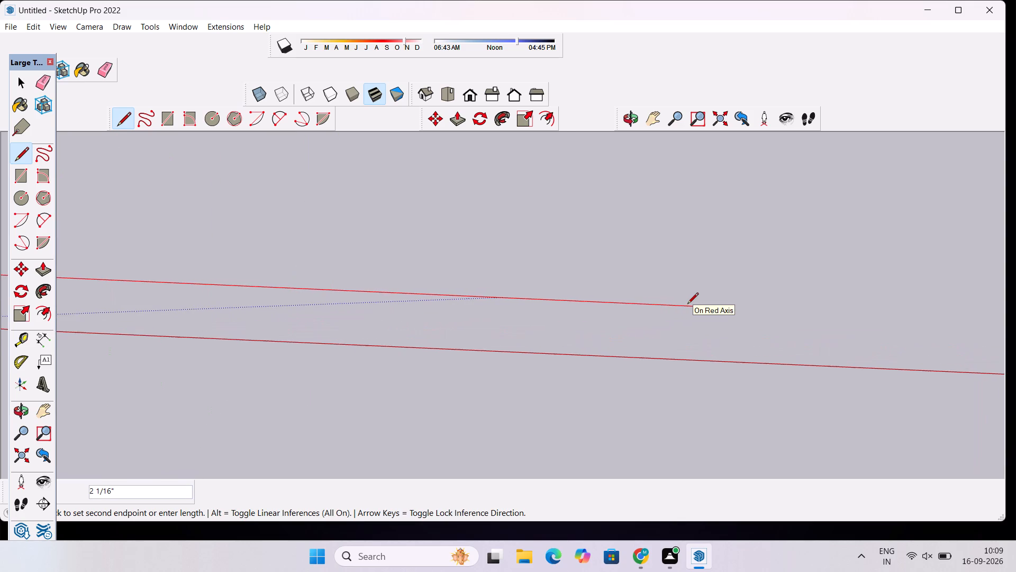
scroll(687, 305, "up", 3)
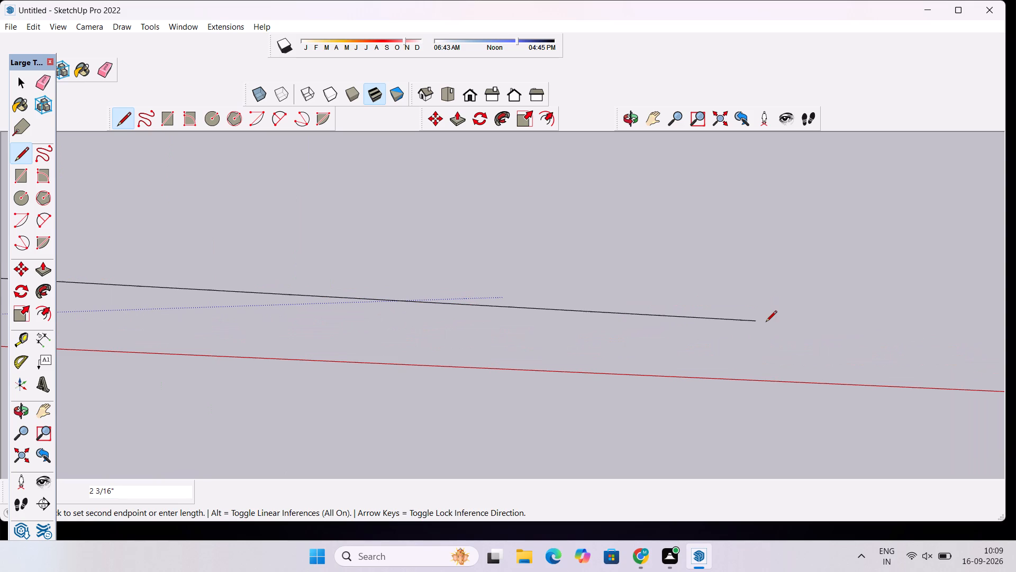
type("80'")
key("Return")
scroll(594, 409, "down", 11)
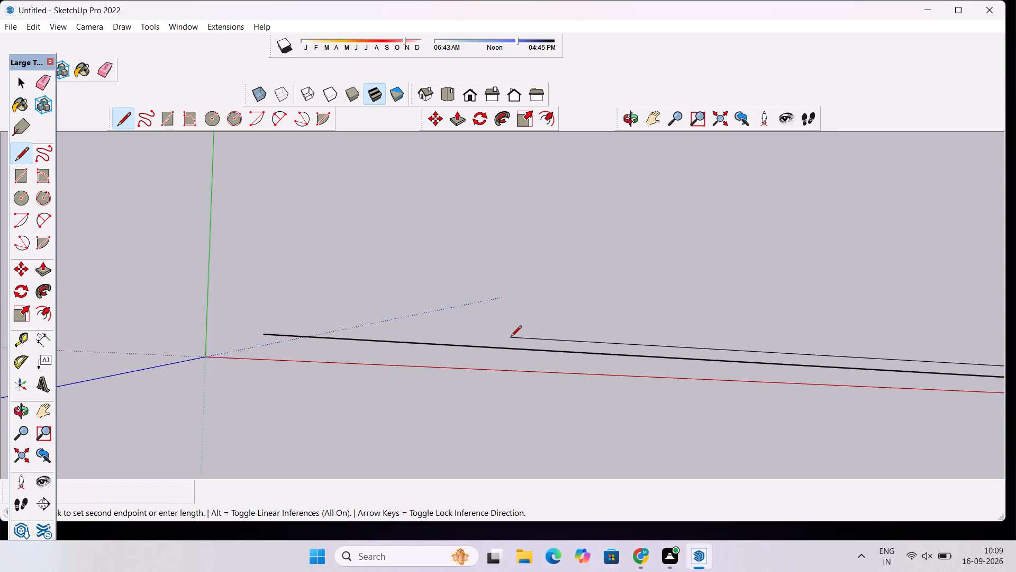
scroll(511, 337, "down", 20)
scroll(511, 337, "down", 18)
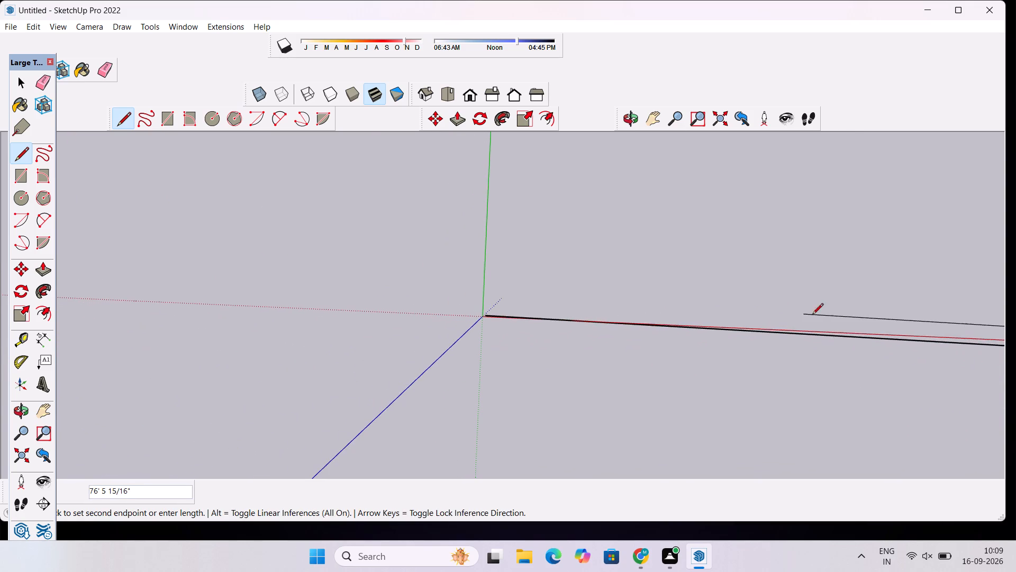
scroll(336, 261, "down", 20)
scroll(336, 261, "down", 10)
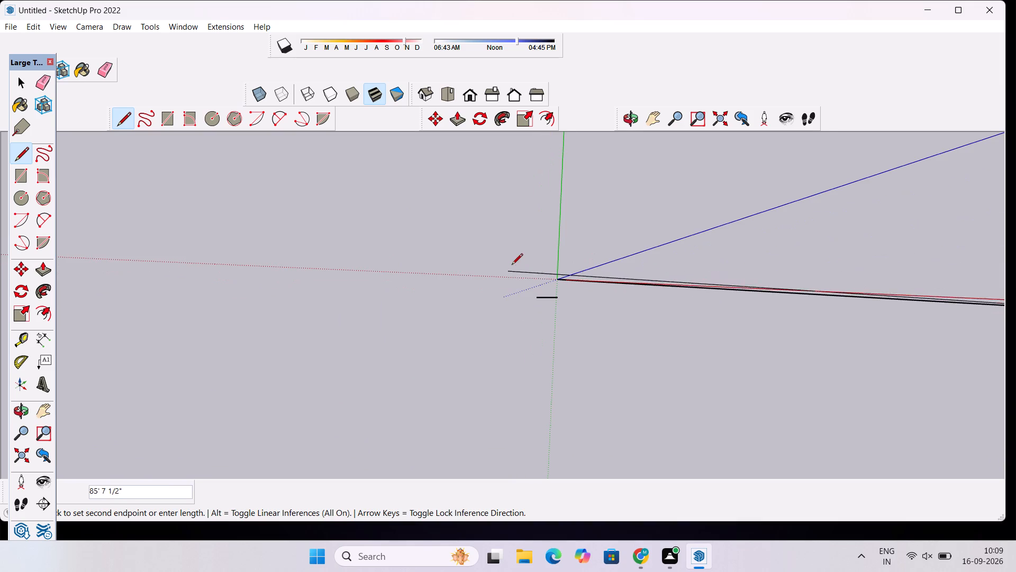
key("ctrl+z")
Draw an 80' line parallel to the red axis, starting just beside the origin.
scroll(720, 292, "up", 5)
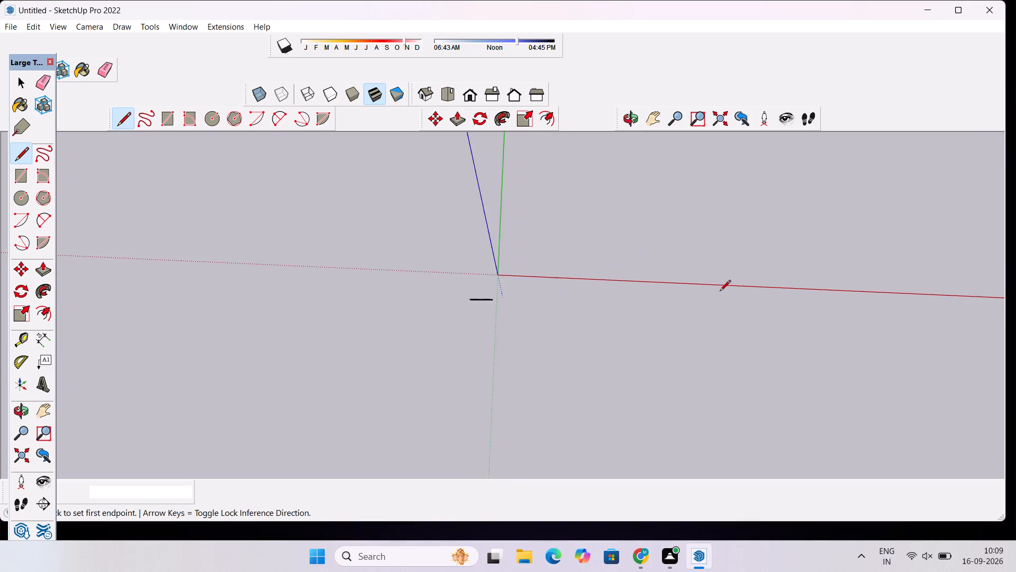
scroll(682, 287, "up", 6)
scroll(279, 210, "up", 7)
left_click(450, 275)
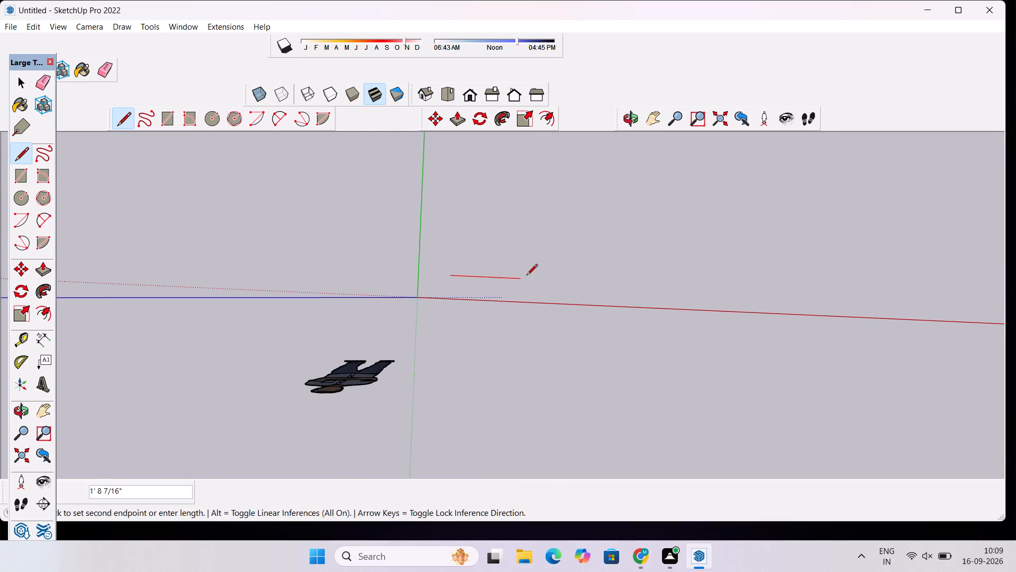
scroll(531, 276, "up", 20)
scroll(531, 276, "up", 4)
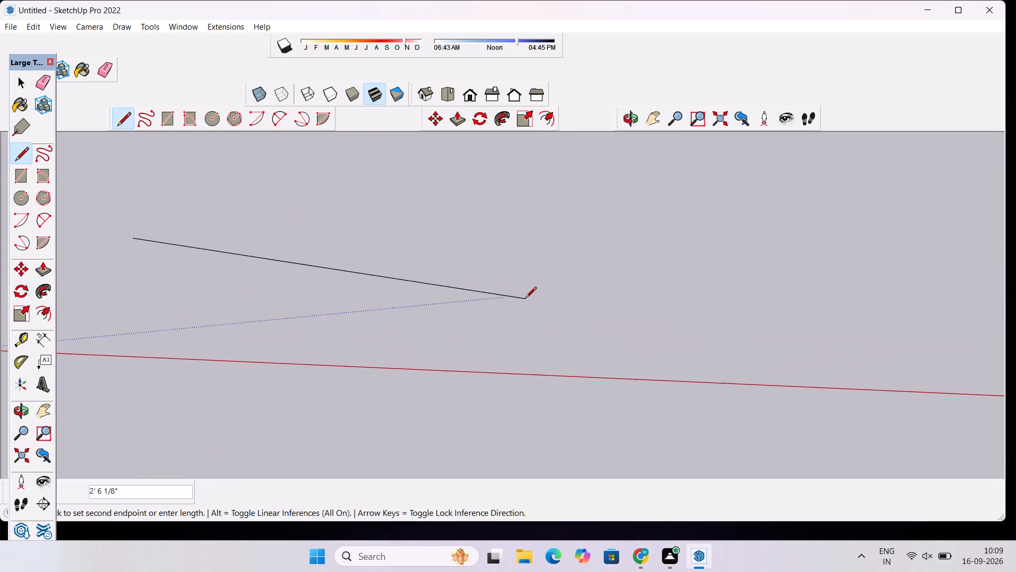
scroll(525, 294, "down", 6)
scroll(566, 262, "up", 10)
scroll(565, 275, "down", 2)
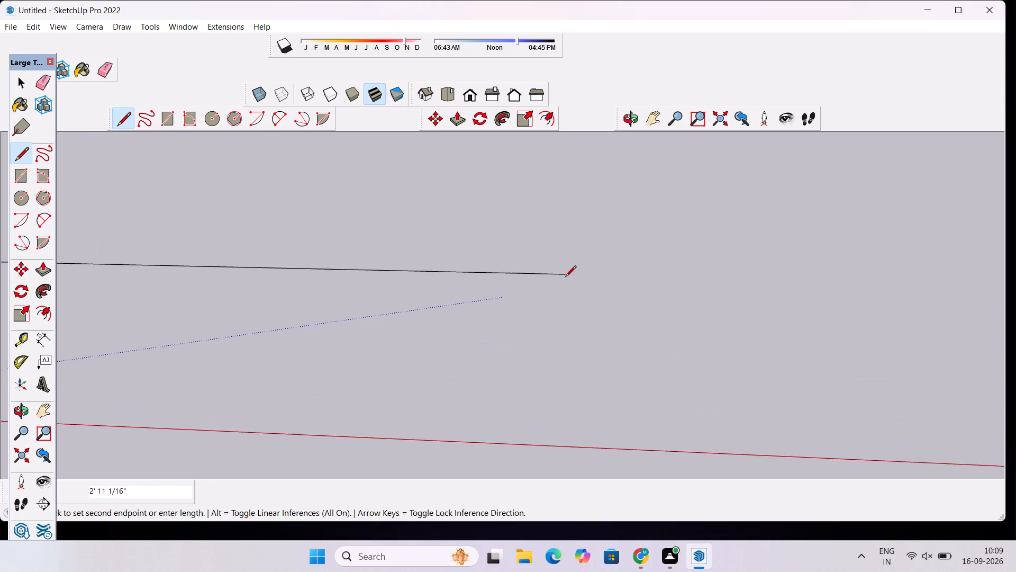
scroll(565, 278, "down", 2)
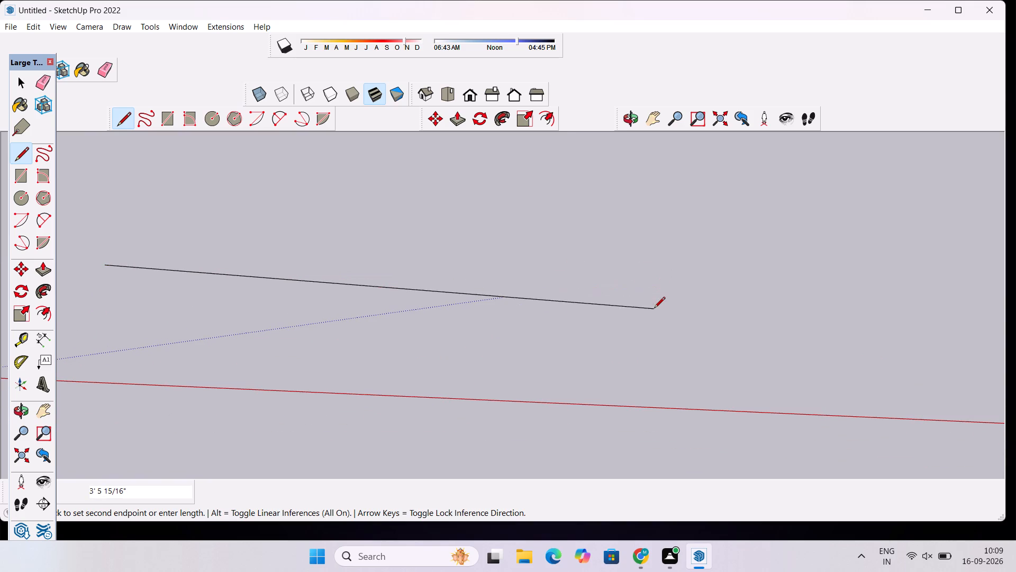
type("80'")
key("Return")
scroll(467, 273, "down", 7)
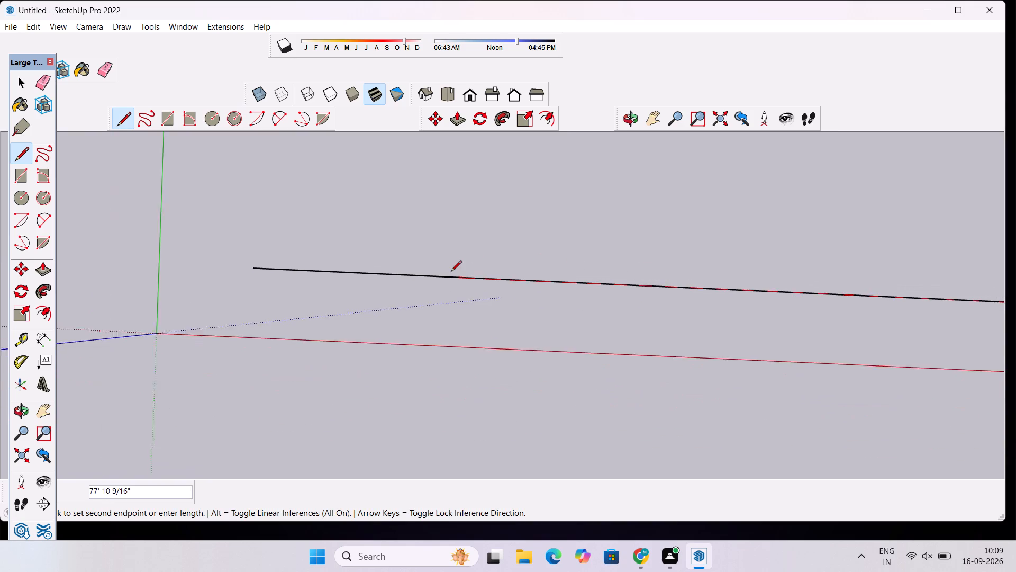
scroll(451, 272, "down", 20)
scroll(451, 272, "down", 20)
scroll(451, 272, "down", 1)
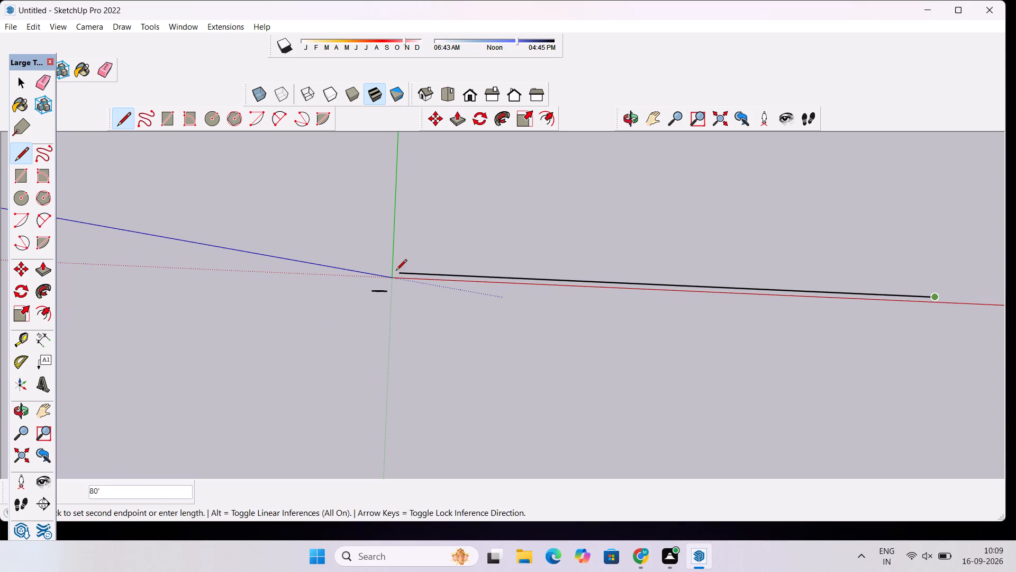
key("space")
Extend the 80' line from its far endpoint by another 20' along the red axis direction.
left_click(622, 120)
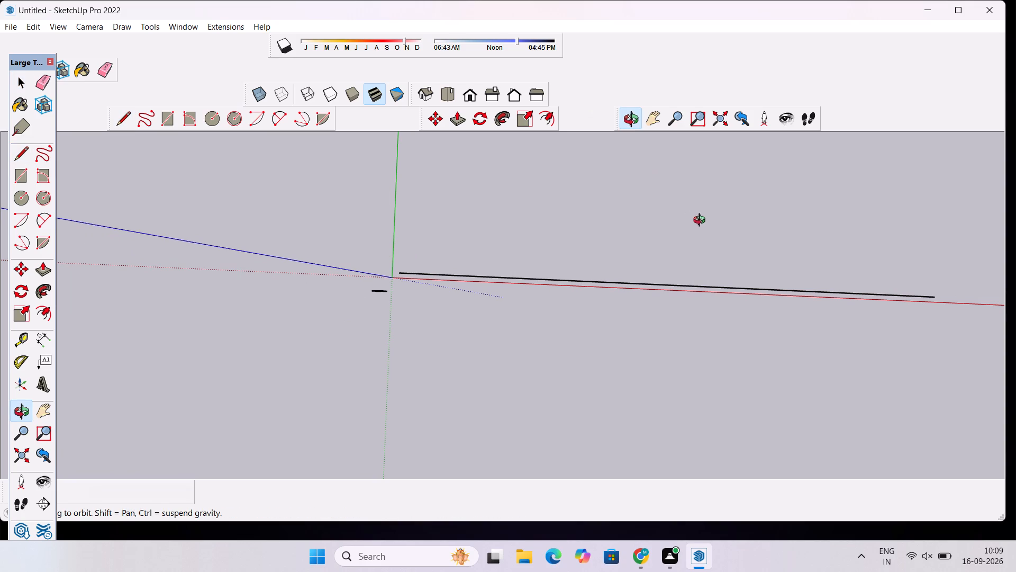
left_click_drag(702, 221, 562, 223, "shift")
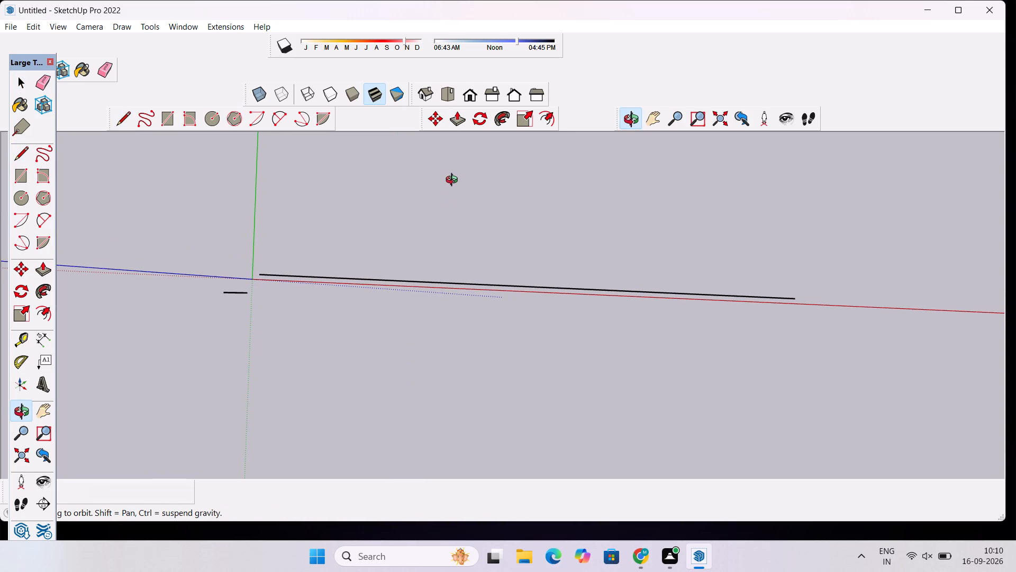
scroll(454, 181, "down", 1)
scroll(461, 272, "up", 2)
left_click_drag(439, 285, 478, 273)
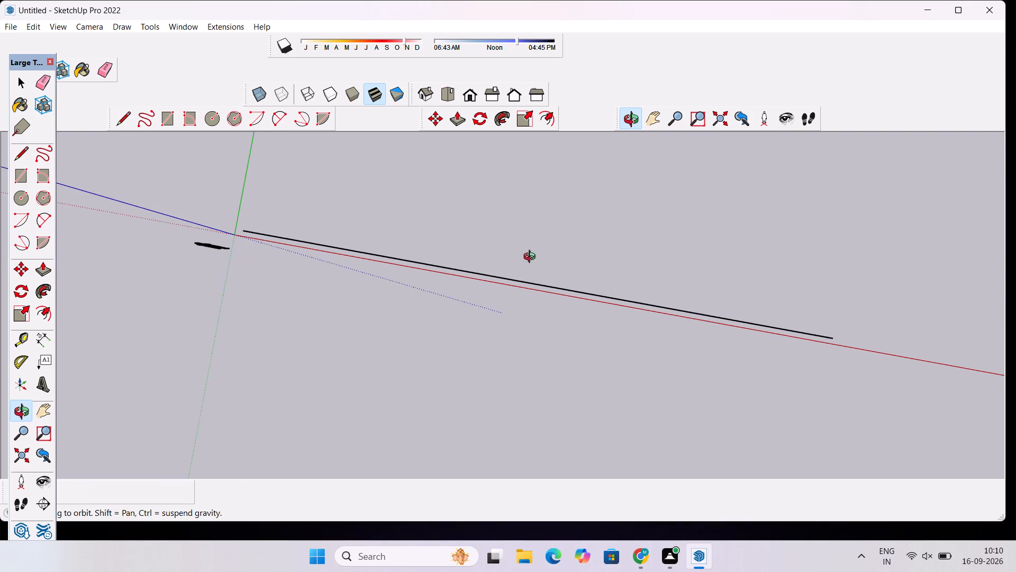
left_click_drag(570, 245, 437, 225, "shift")
left_click_drag(434, 231, 434, 241, "shift")
left_click_drag(442, 253, 460, 233, "shift")
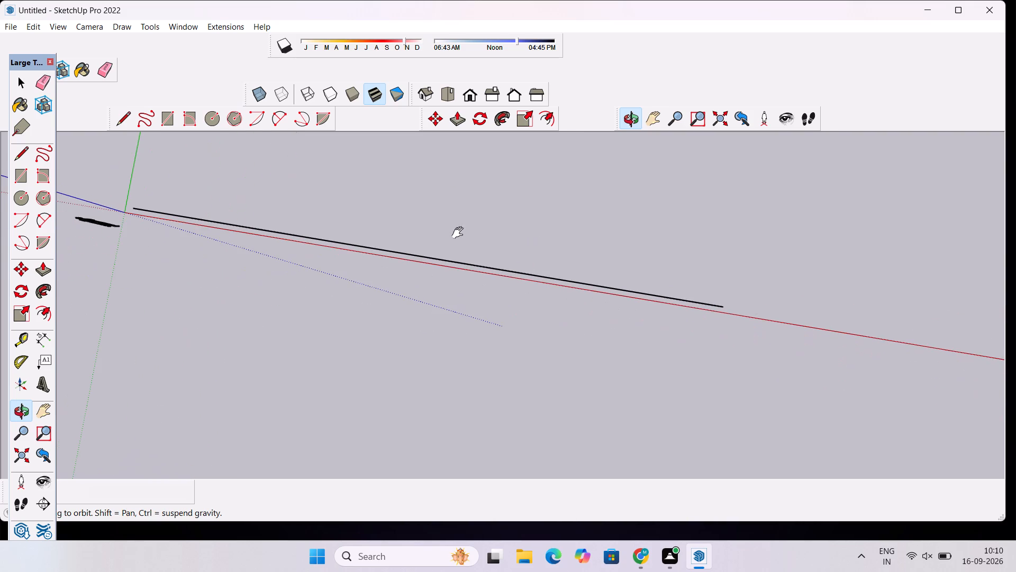
scroll(760, 305, "up", 7)
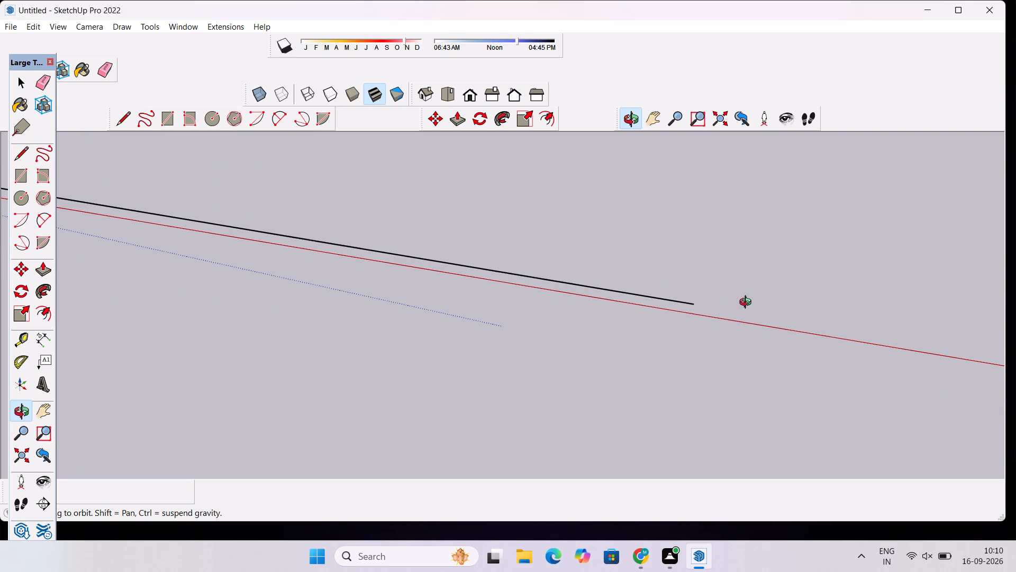
key("l")
left_click(695, 304)
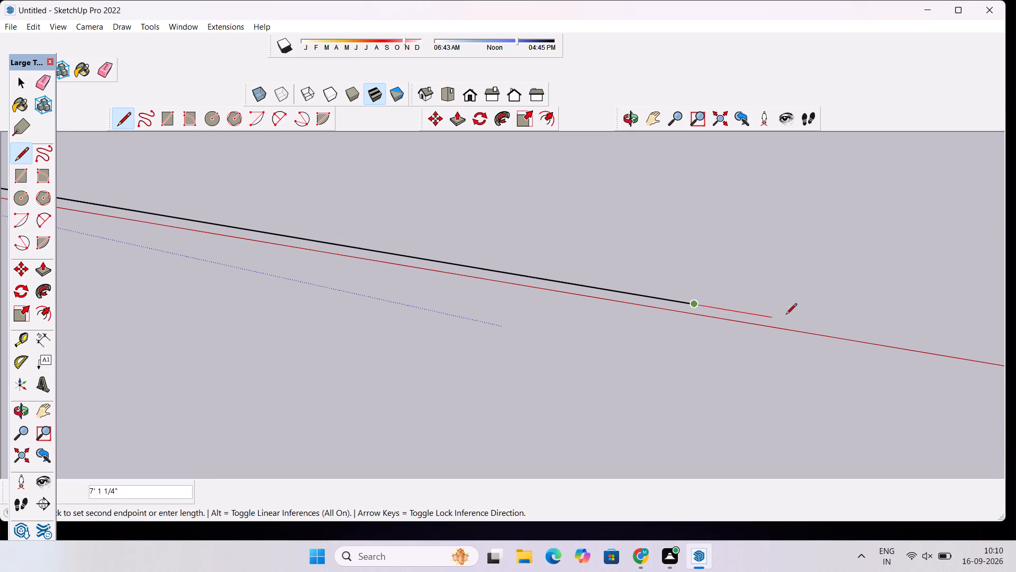
type("20'")
key("Return")
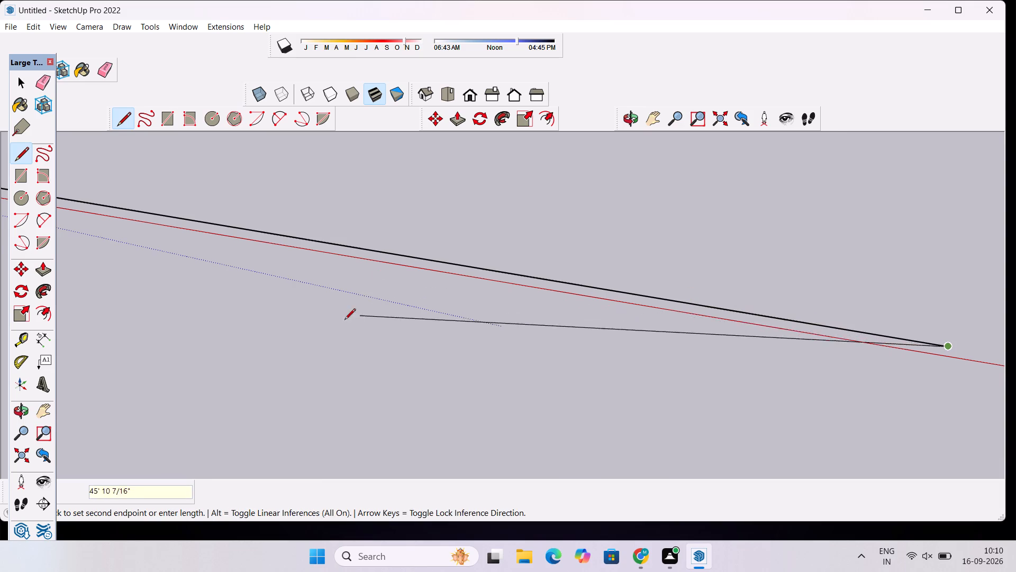
Draw a 70' edge parallel to the green axis from the far end of the extended line.
scroll(351, 319, "down", 20)
scroll(414, 261, "up", 5)
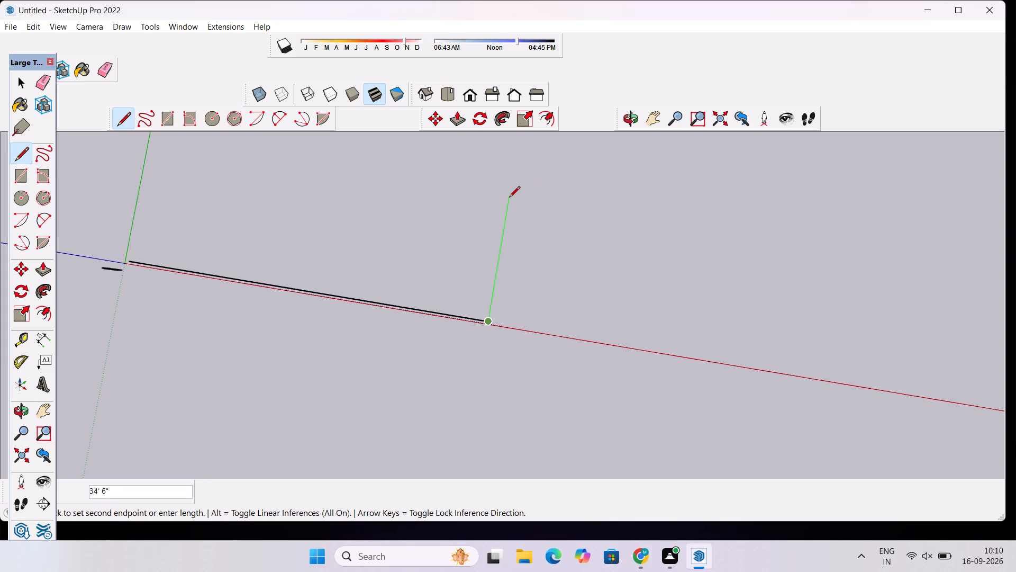
type("70'")
key("Return")
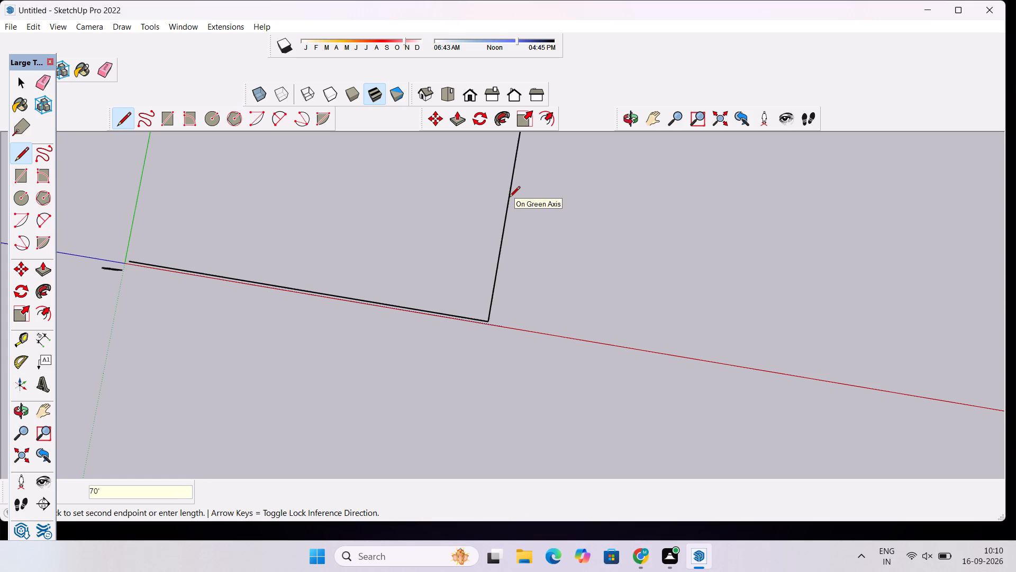
Draw a 100' edge back parallel to the red axis and close the rectangular outline at its starting corner near the origin.
scroll(509, 198, "down", 20)
scroll(509, 198, "down", 1)
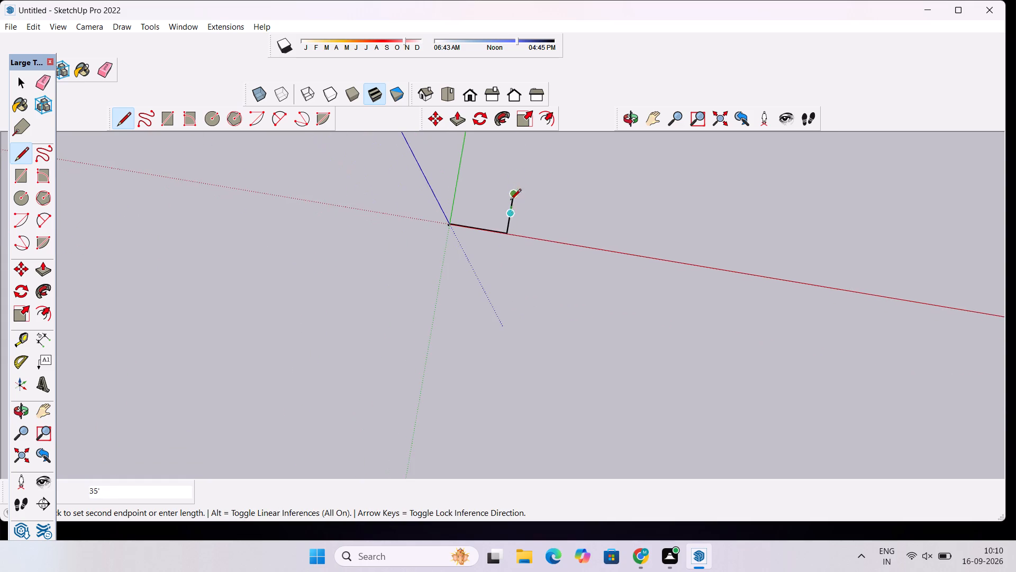
scroll(405, 183, "up", 3)
scroll(485, 172, "up", 15)
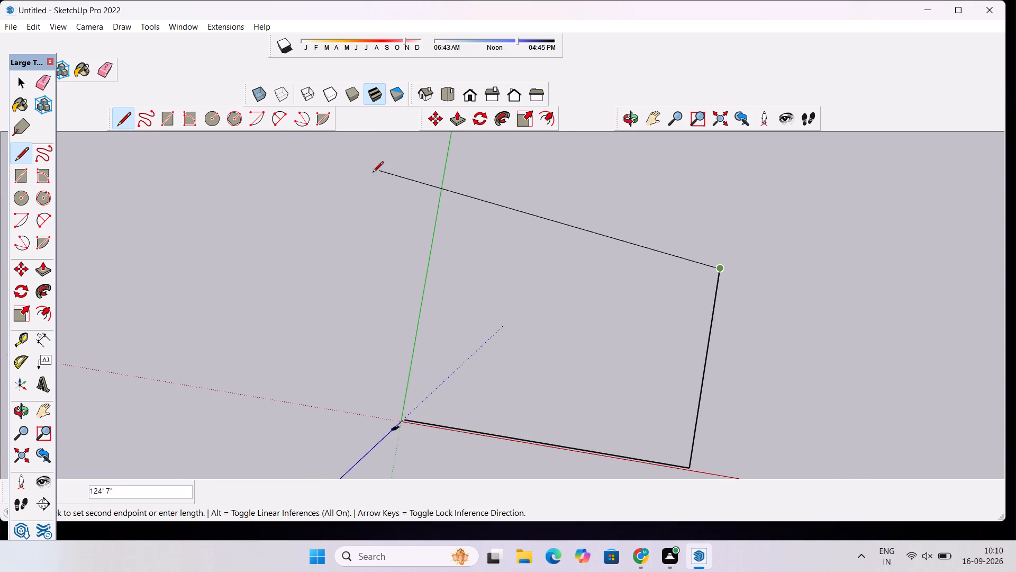
type("100'")
key("Return")
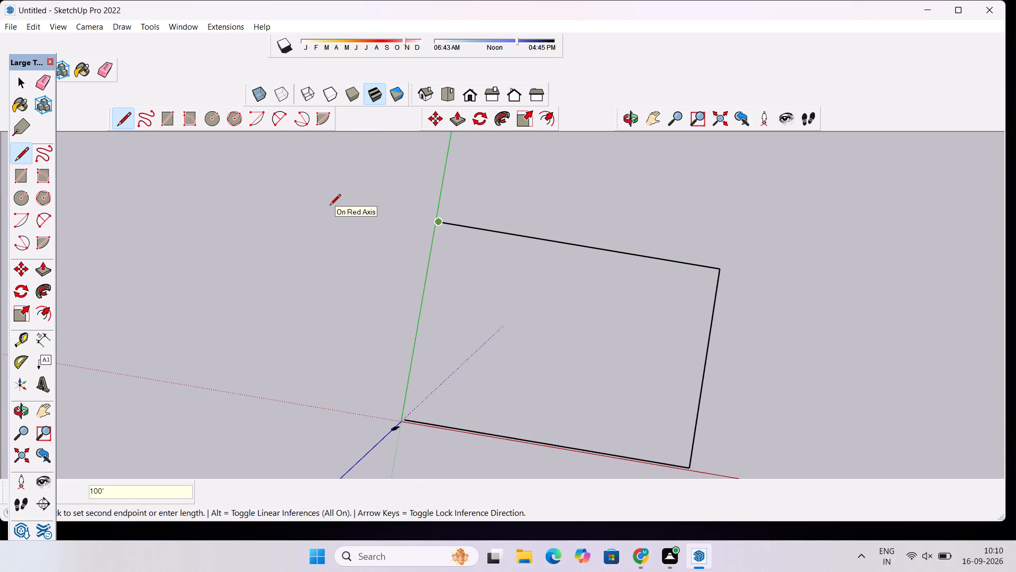
scroll(256, 292, "down", 7)
scroll(348, 351, "up", 13)
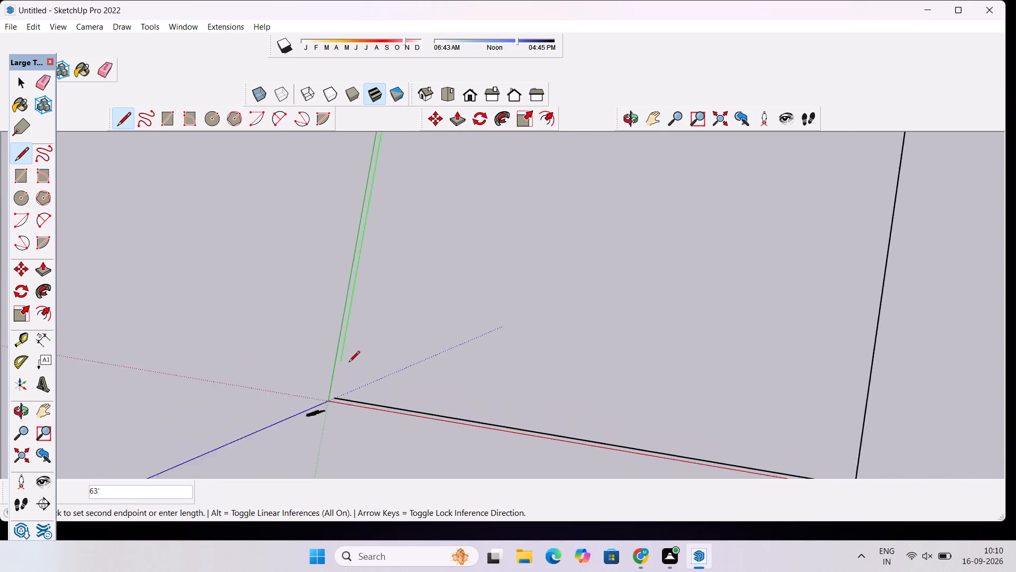
scroll(349, 363, "up", 2)
left_click(335, 402)
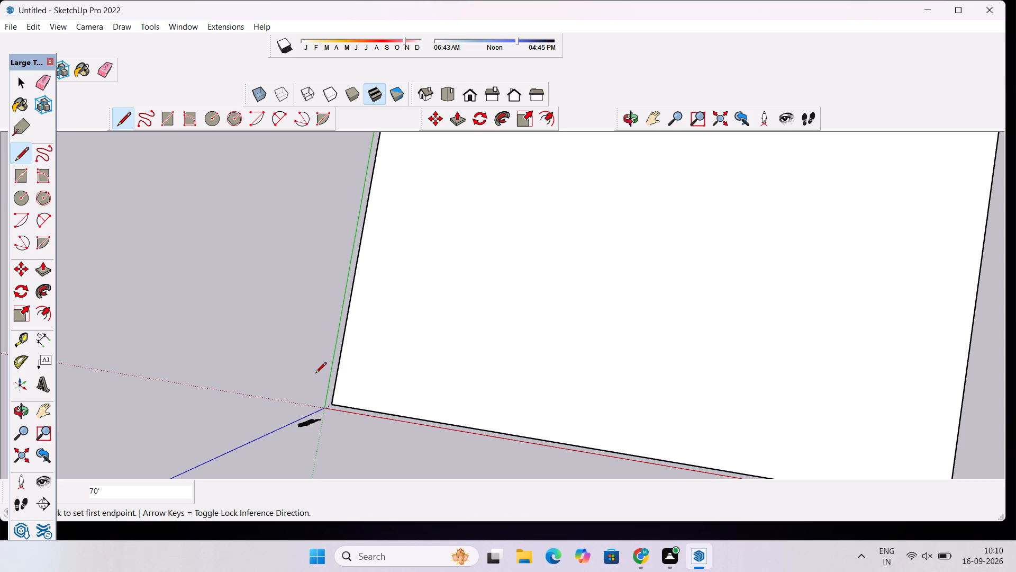
key("space")
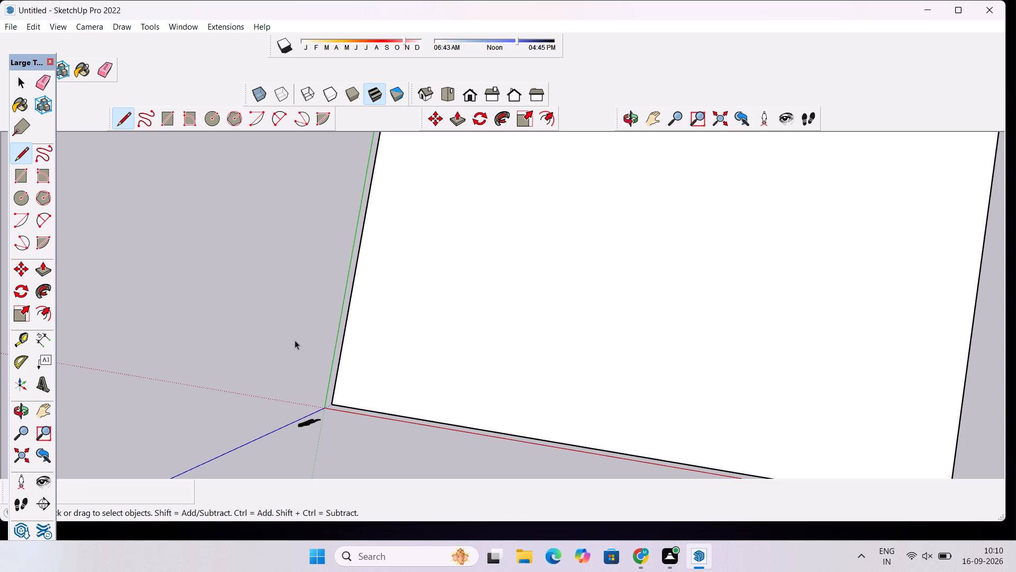
Move the rectangular face with its edges about 86' 7" along the green axis, away from the origin.
scroll(295, 340, "down", 14)
scroll(439, 318, "up", 5)
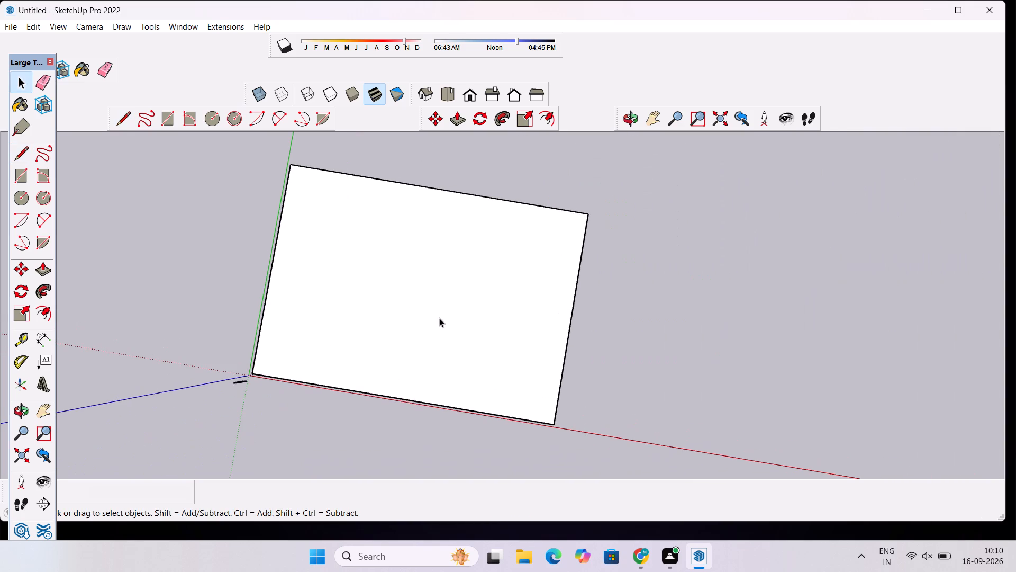
double_click(441, 318)
key("m")
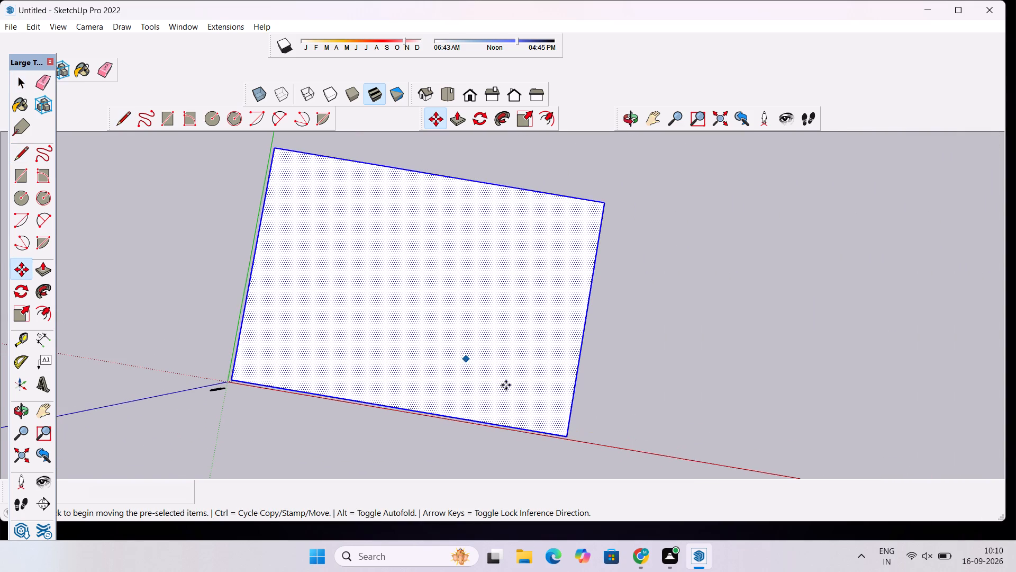
left_click(566, 430)
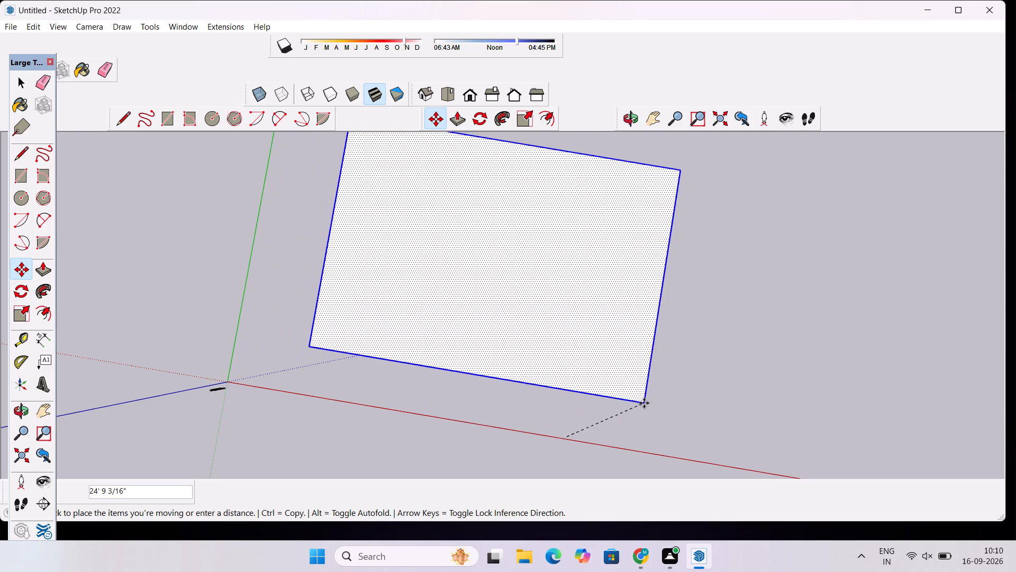
scroll(630, 285, "down", 11)
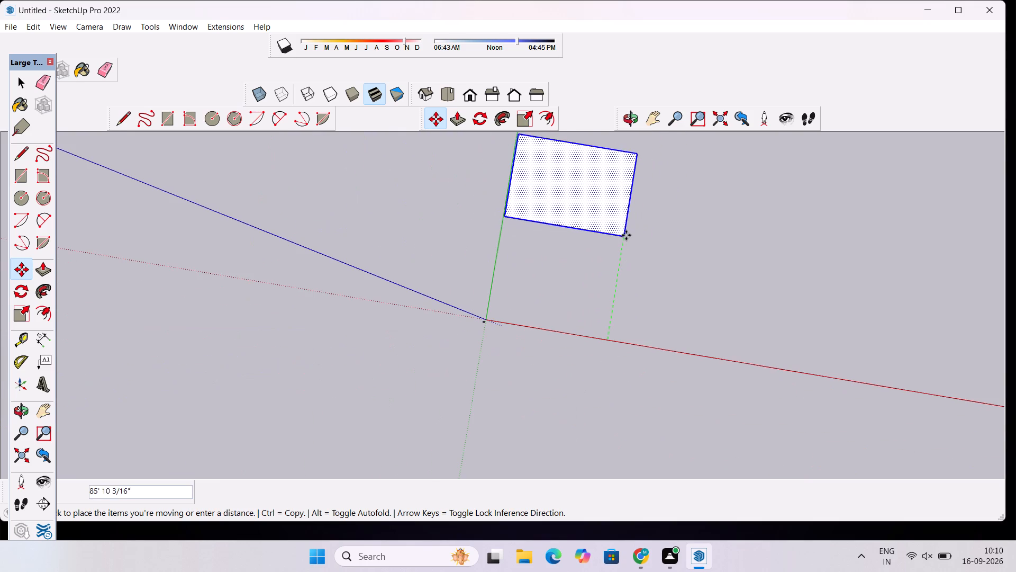
scroll(626, 234, "up", 5)
left_click(629, 237)
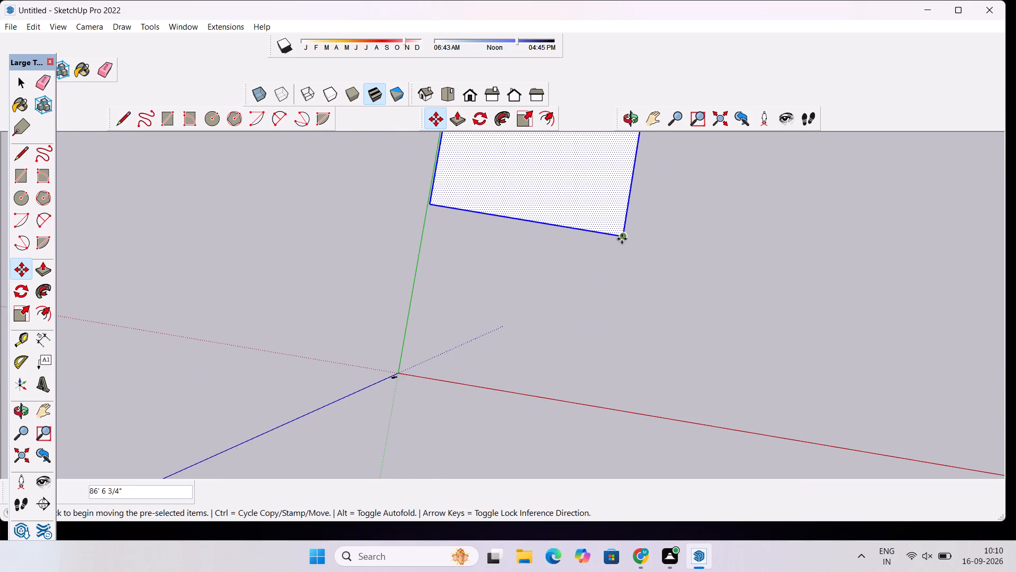
Move the selected rectangular face about 27' sideways, away from the green axis.
left_click(622, 239)
left_click(674, 253)
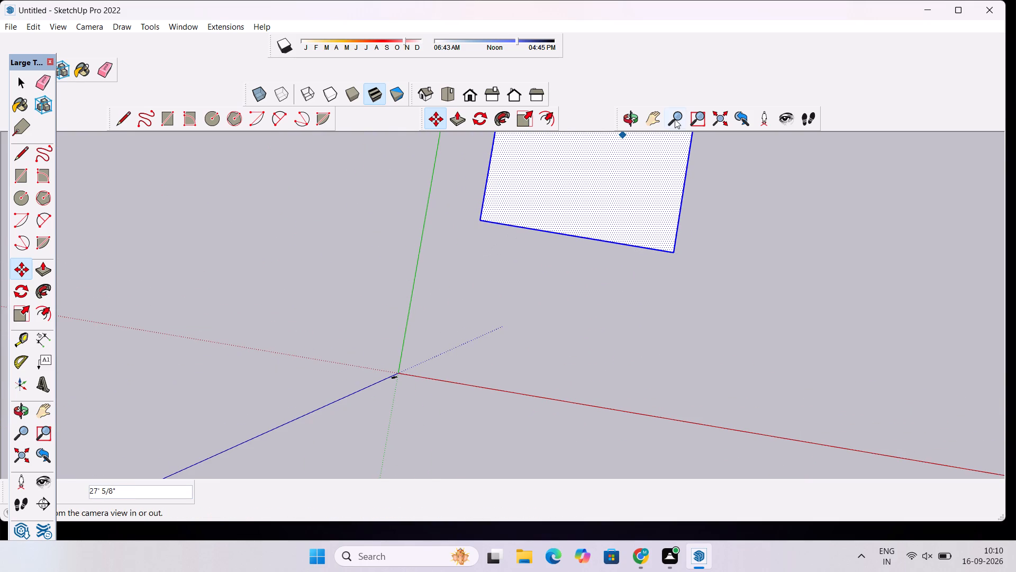
Examine the moved face and its position relative to the axes from several angles.
left_click(631, 122)
left_click_drag(502, 339, 623, 110)
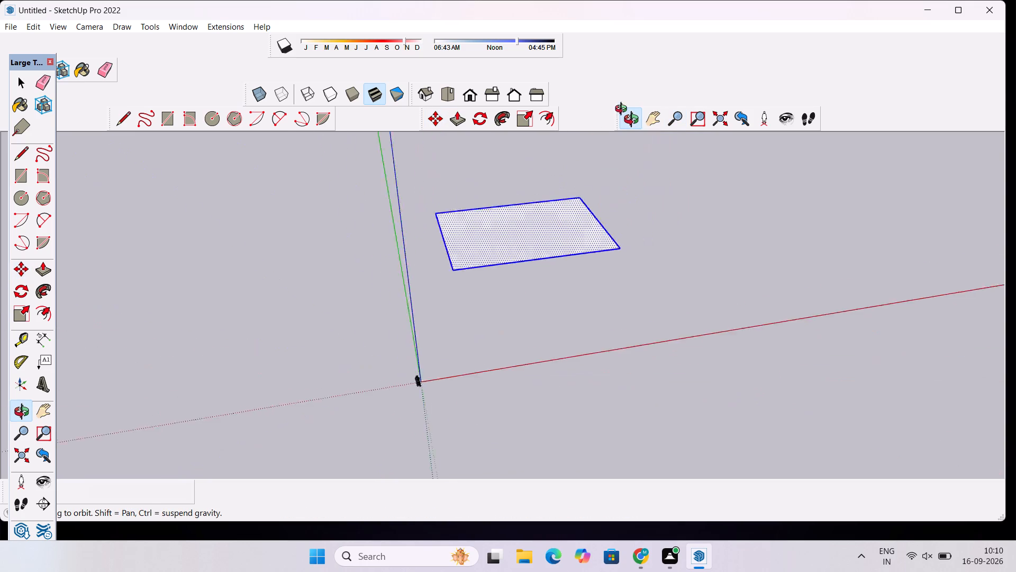
left_click_drag(623, 110, 636, 96)
scroll(570, 225, "up", 9)
left_click_drag(524, 244, 329, 485)
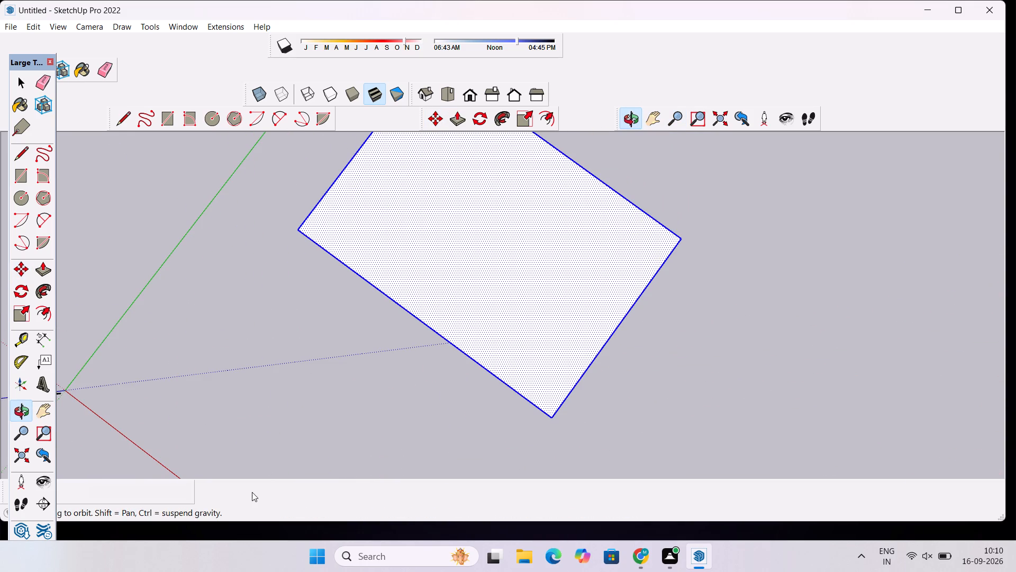
scroll(452, 244, "down", 5)
left_click_drag(182, 291, 296, 189)
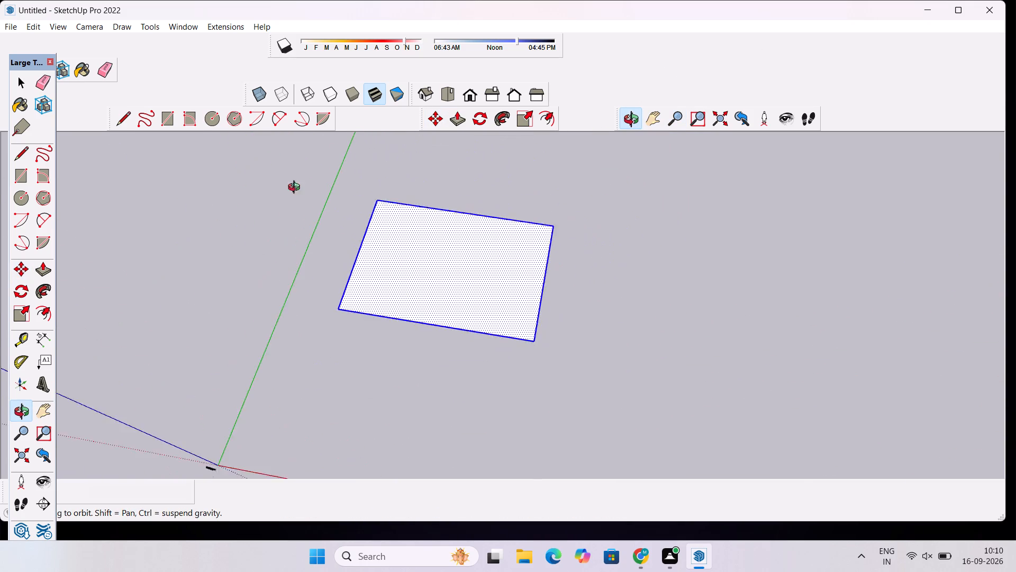
left_click_drag(296, 189, 343, 118)
scroll(330, 201, "up", 6)
left_click_drag(391, 188, 370, 212)
scroll(351, 254, "down", 3)
left_click_drag(378, 269, 359, 204, "shift")
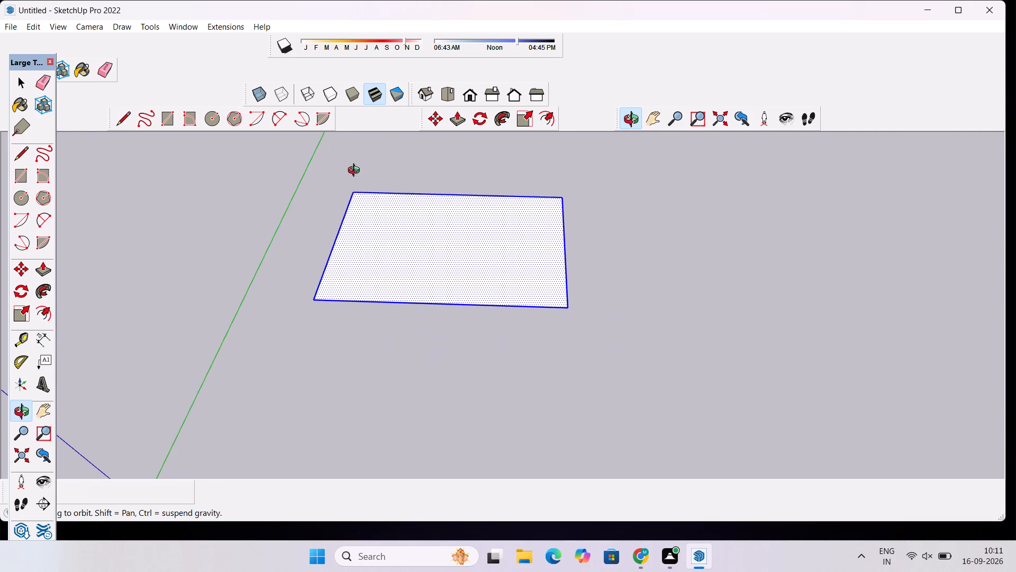
Push/Pull the rectangular face upward by 1' to form a slab.
scroll(444, 200, "up", 6)
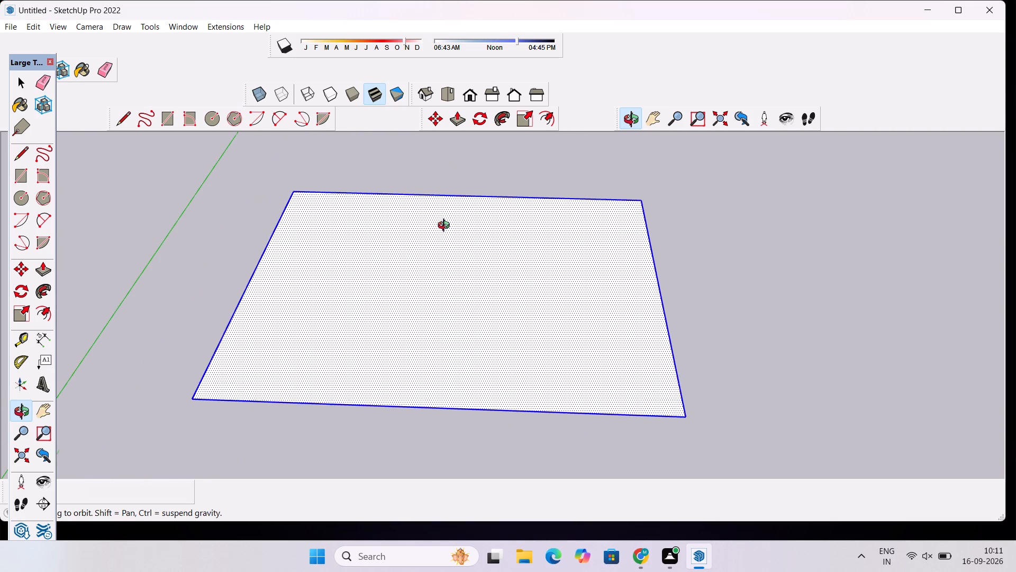
key("space")
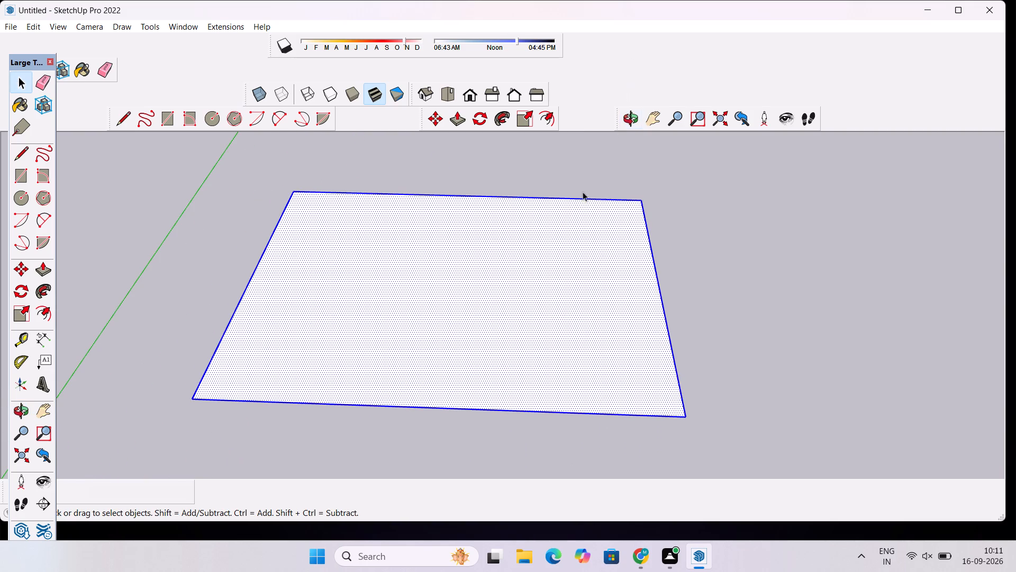
key("p")
left_click(525, 358)
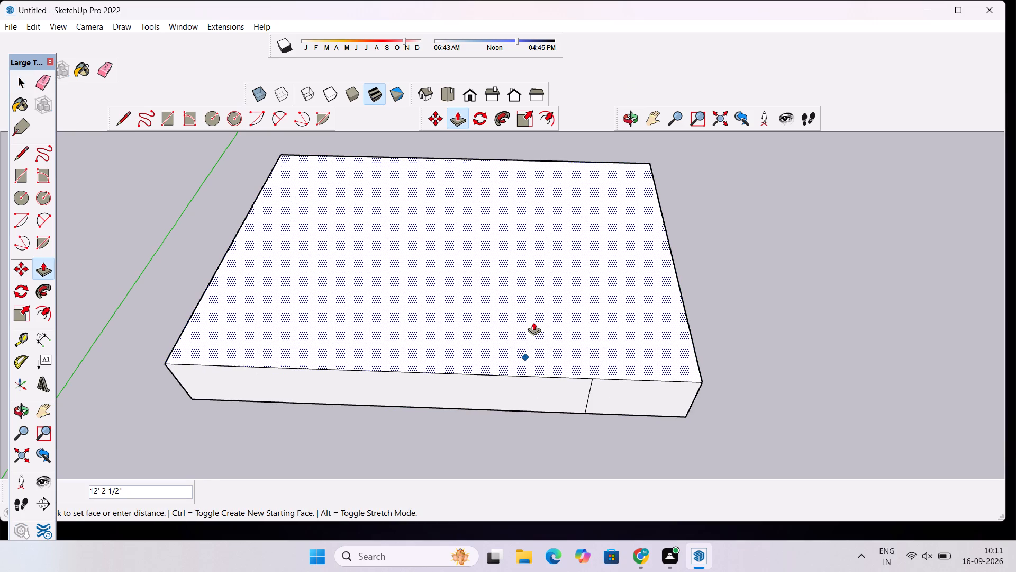
type("1'")
key("Return")
Erase the stray short vertical edge dividing the slab's side face nearest the red axis.
key("e")
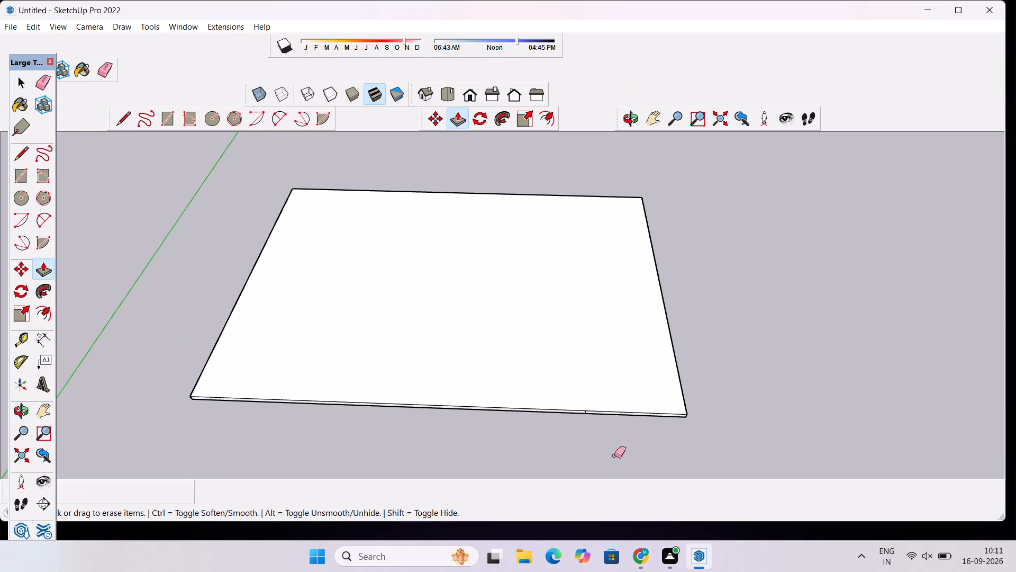
scroll(593, 419, "up", 20)
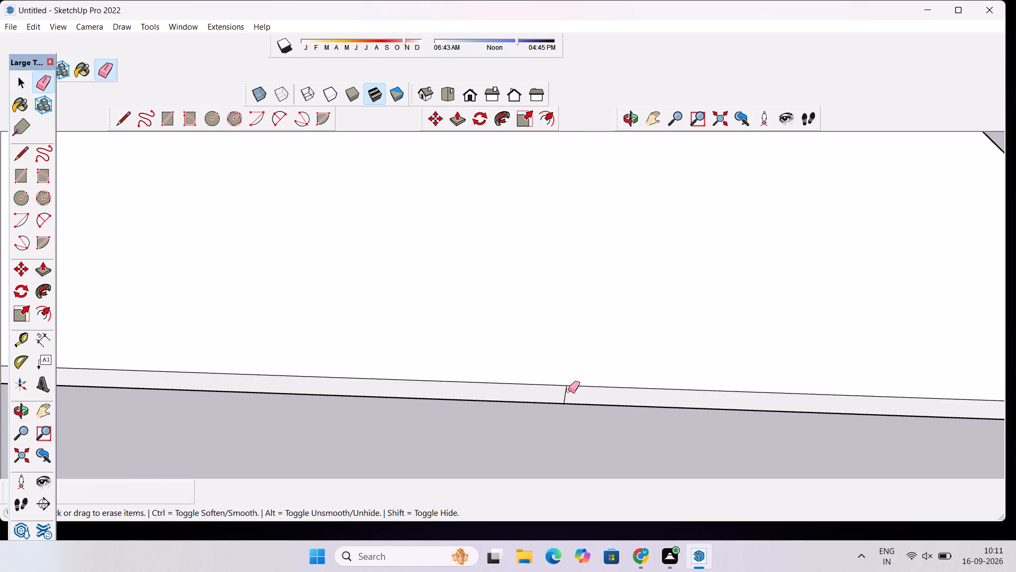
left_click(565, 396)
Examine the slab and its placement relative to the axes from several angles.
scroll(531, 410, "down", 19)
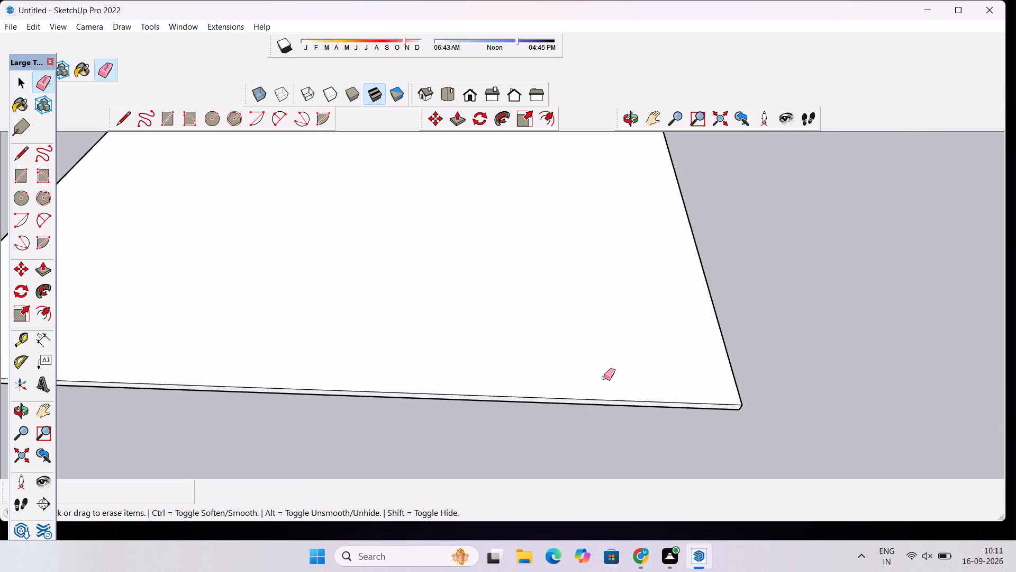
scroll(604, 378, "down", 3)
scroll(643, 319, "down", 4)
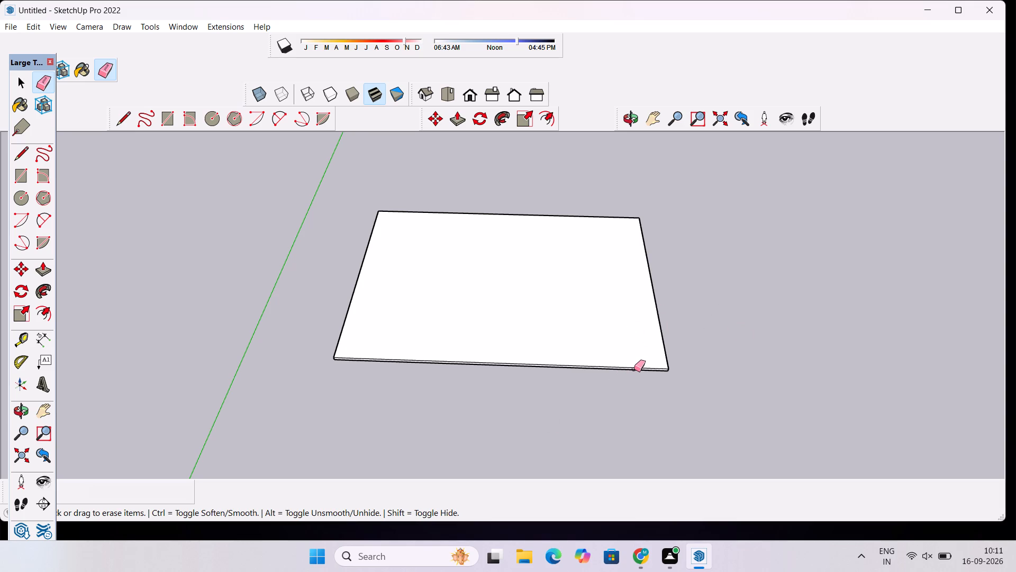
scroll(638, 366, "down", 11)
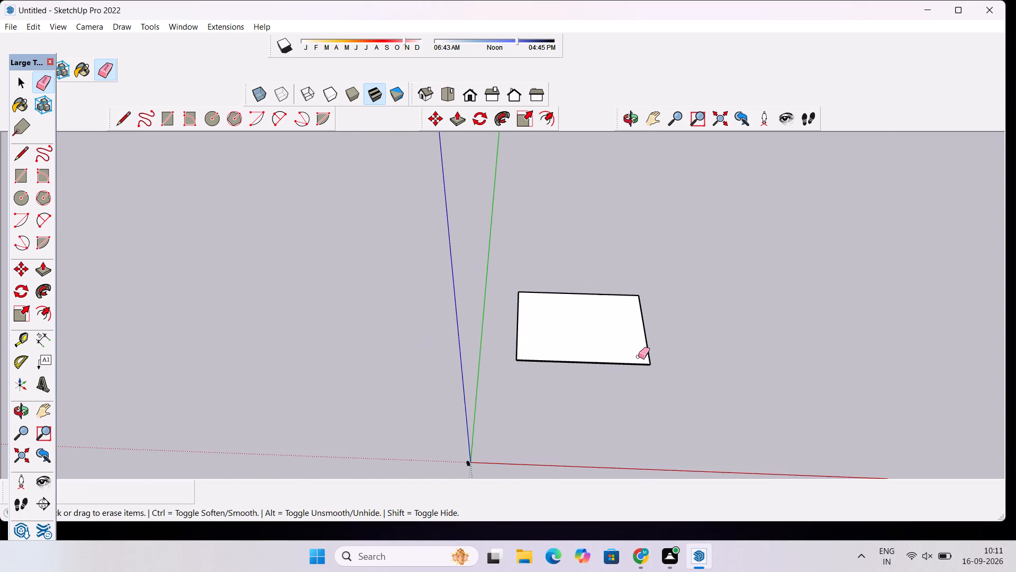
scroll(650, 335, "up", 5)
left_click(637, 120)
left_click_drag(667, 242, 565, 267)
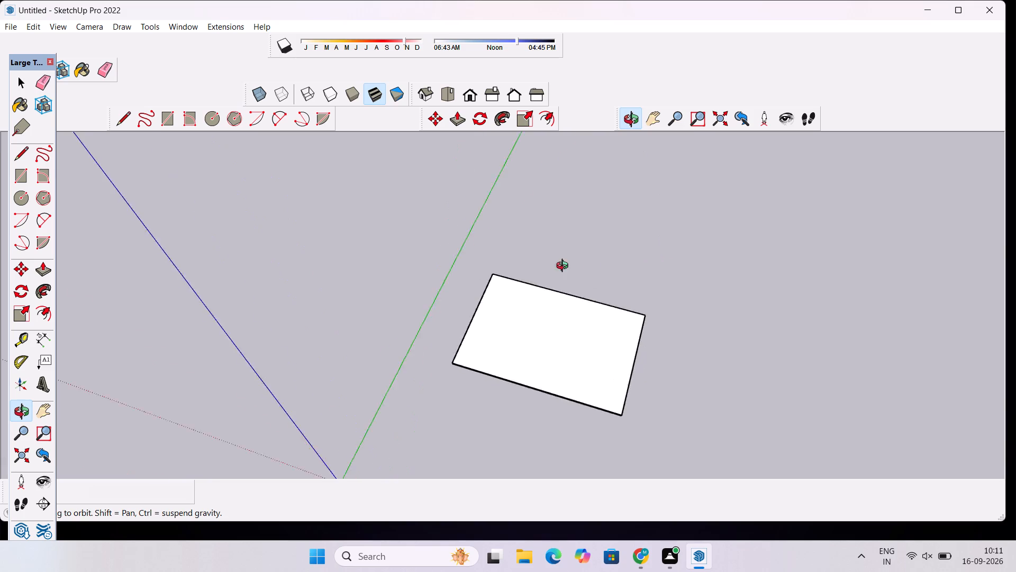
left_click_drag(565, 267, 494, 236)
scroll(492, 225, "down", 5)
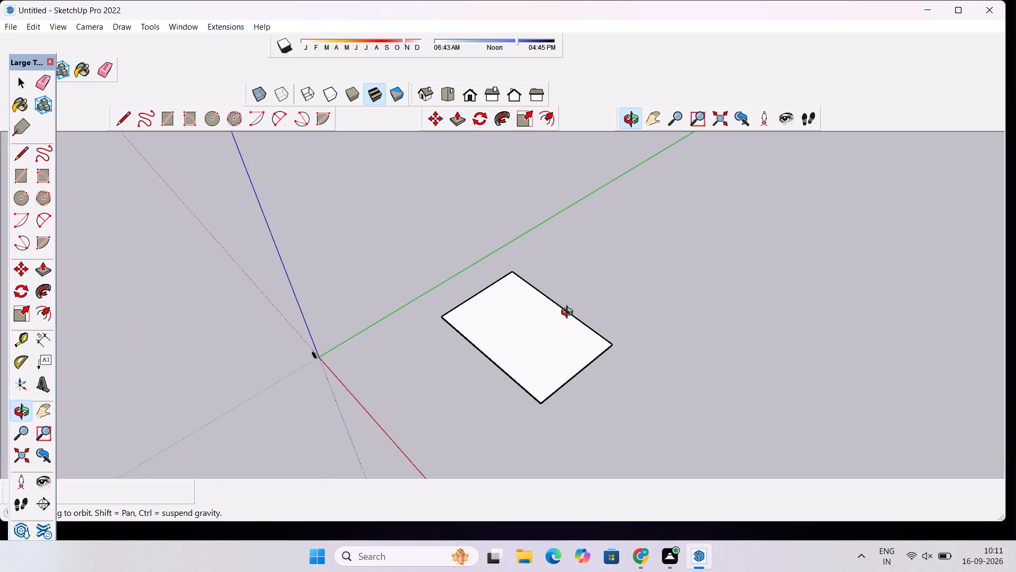
left_click_drag(588, 342, 569, 337)
scroll(513, 310, "up", 7)
left_click_drag(541, 326, 513, 353)
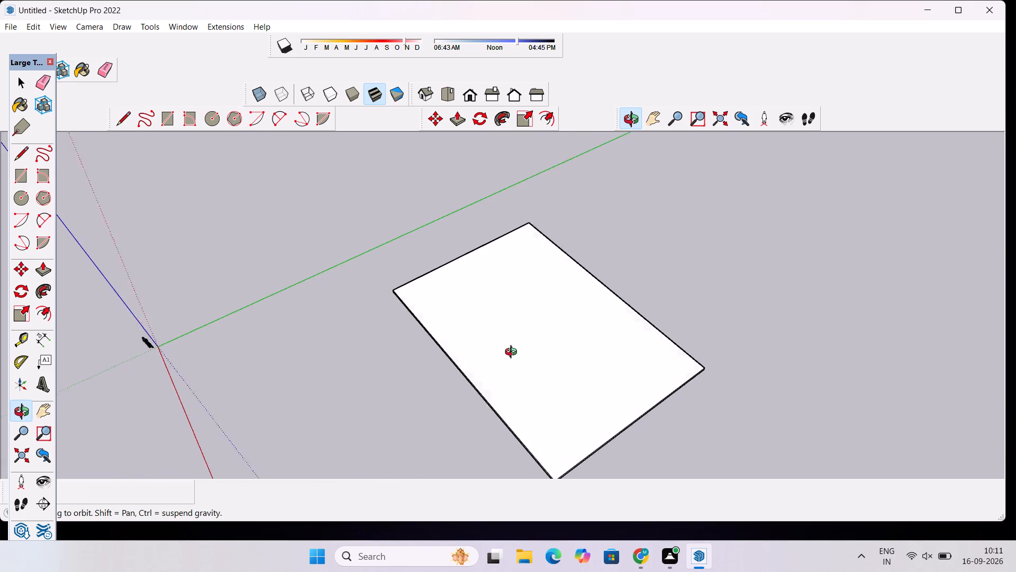
left_click_drag(513, 353, 629, 321)
scroll(632, 315, "down", 3)
left_click_drag(865, 266, 738, 310)
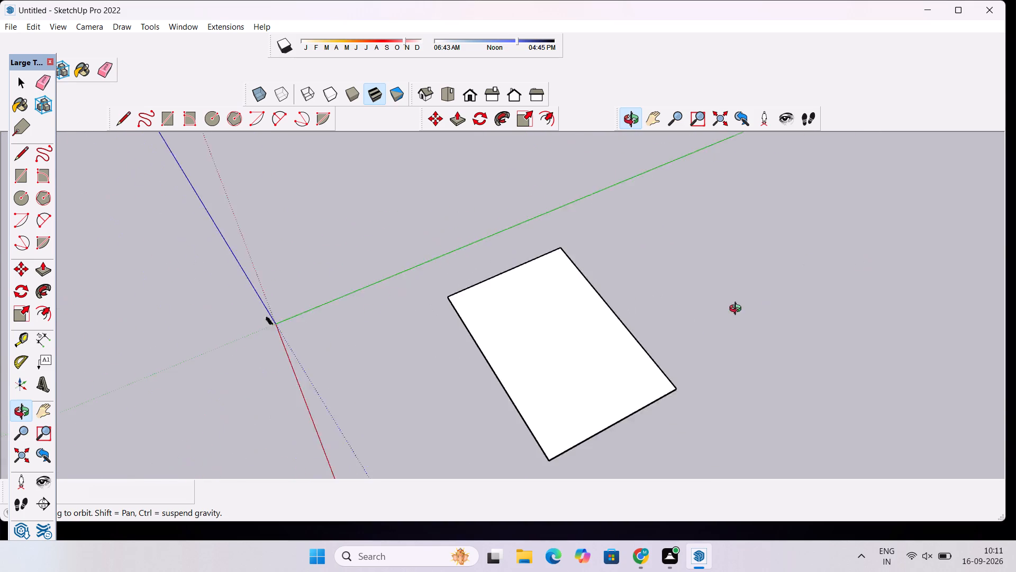
Push/Pull the slab's long side face farthest from the red axis outward by 30'.
left_click_drag(738, 310, 414, 272)
scroll(275, 267, "down", 6)
left_click_drag(532, 364, 388, 342)
scroll(338, 336, "up", 10)
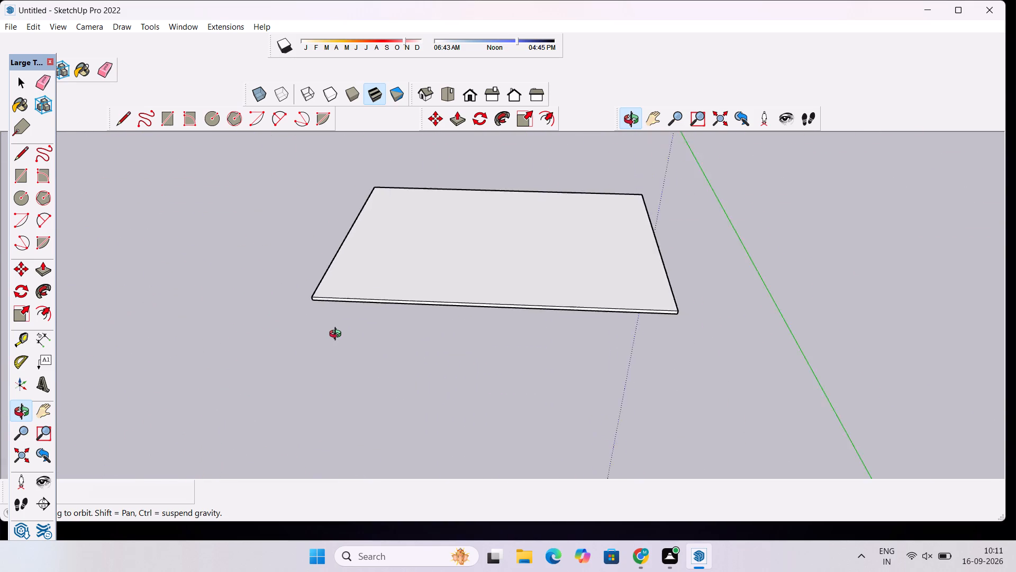
scroll(338, 335, "up", 7)
left_click_drag(377, 291, 400, 274)
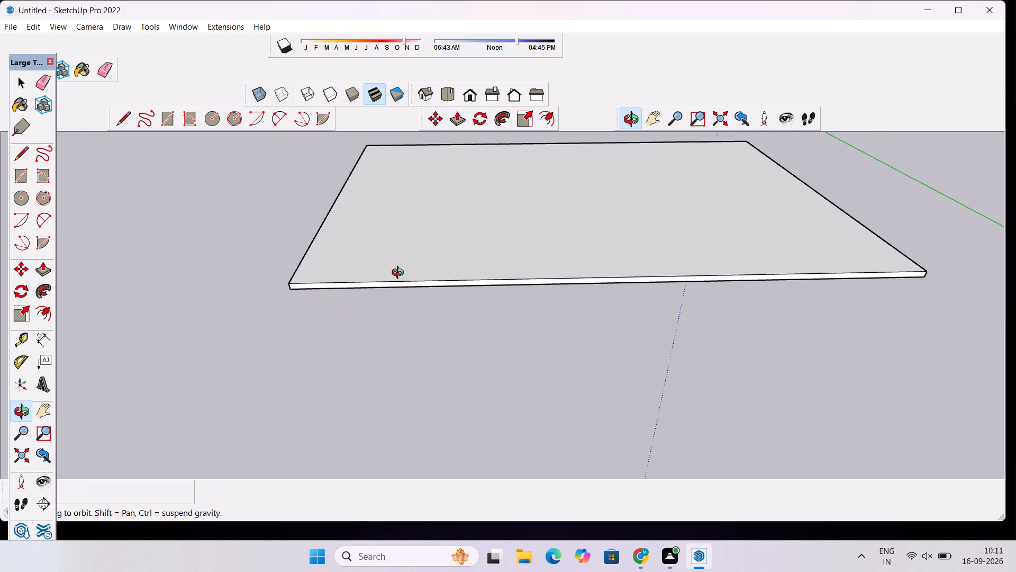
scroll(400, 274, "up", 2)
left_click_drag(403, 281, 406, 296)
scroll(406, 296, "down", 2)
left_click(406, 296)
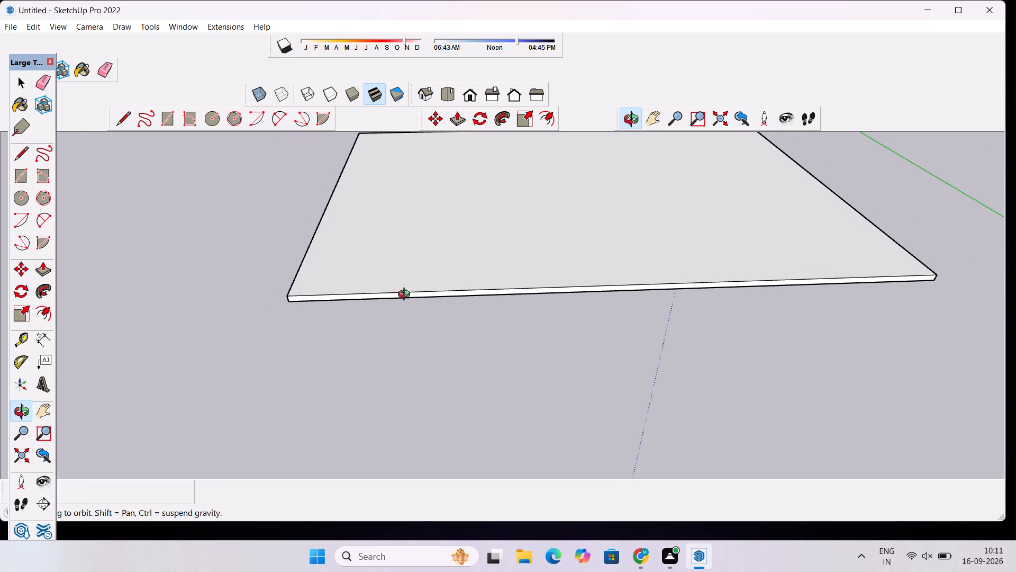
key("p")
left_click(406, 332)
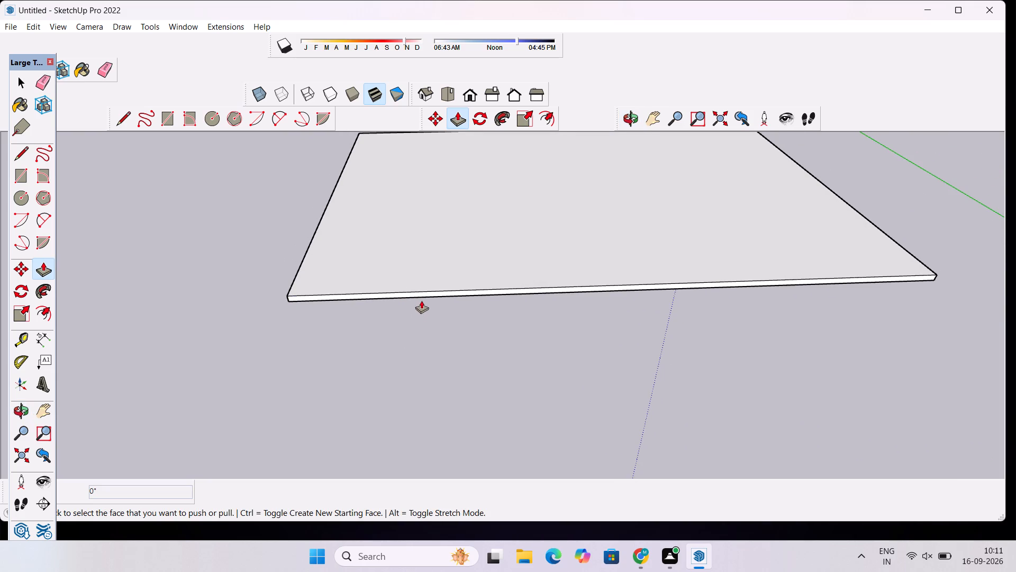
key("space")
left_click(425, 295)
key("p")
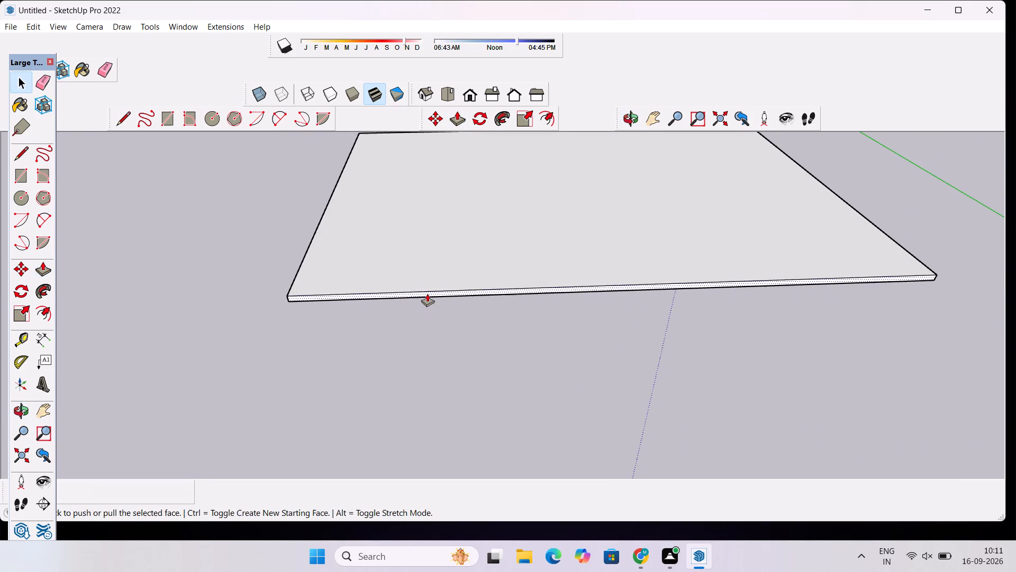
left_click(427, 293)
type("30'")
key("Return")
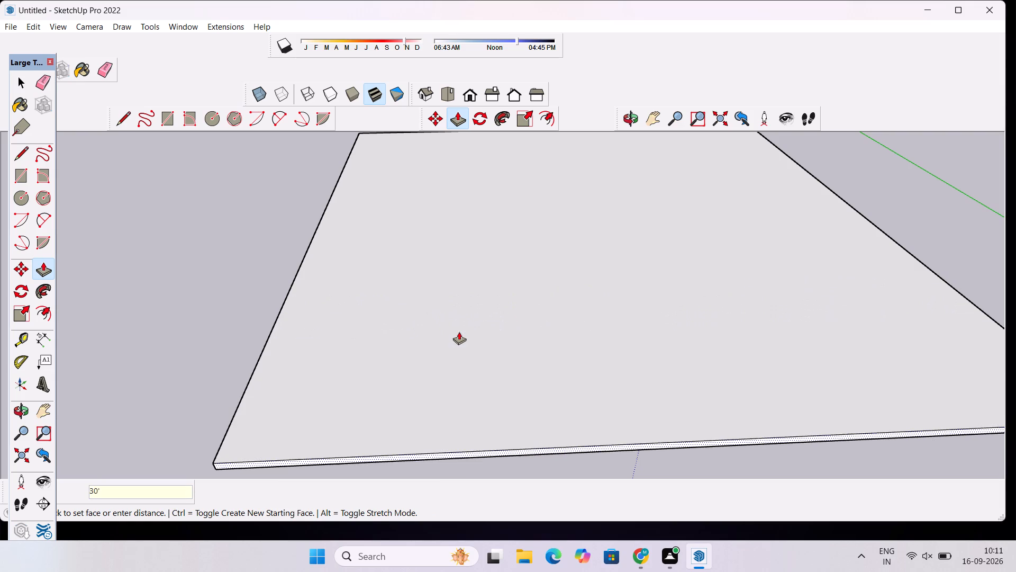
Examine the enlarged slab from several angles around the model.
scroll(459, 337, "down", 13)
left_click(629, 113)
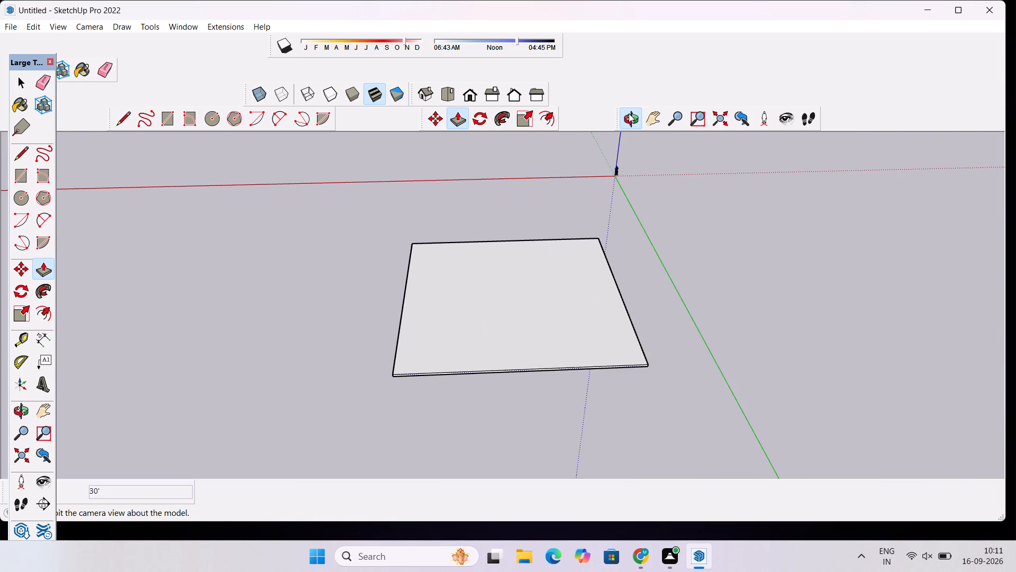
left_click_drag(382, 239, 791, 166)
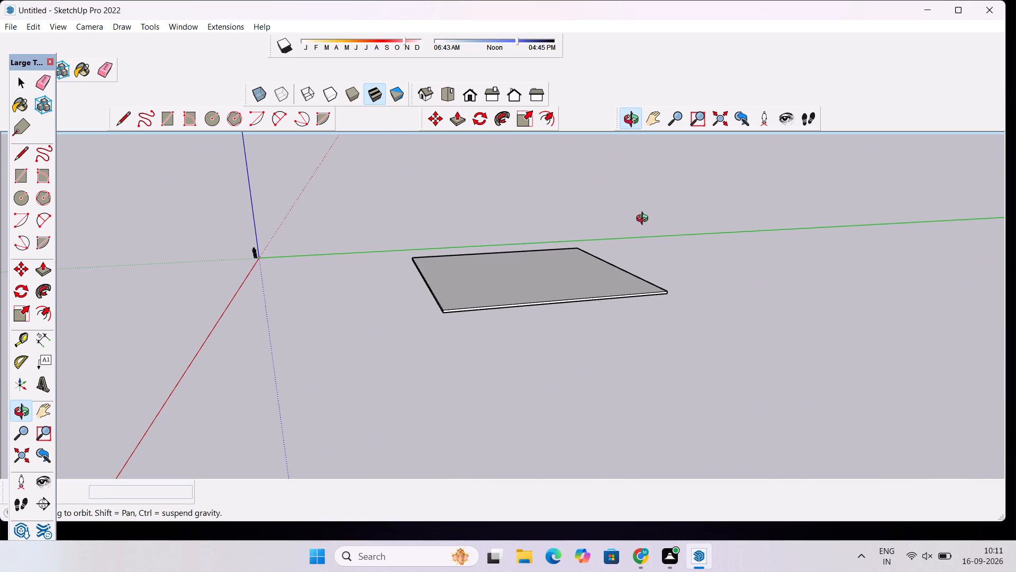
scroll(600, 227, "up", 4)
left_click_drag(461, 276, 551, 382)
scroll(536, 343, "down", 6)
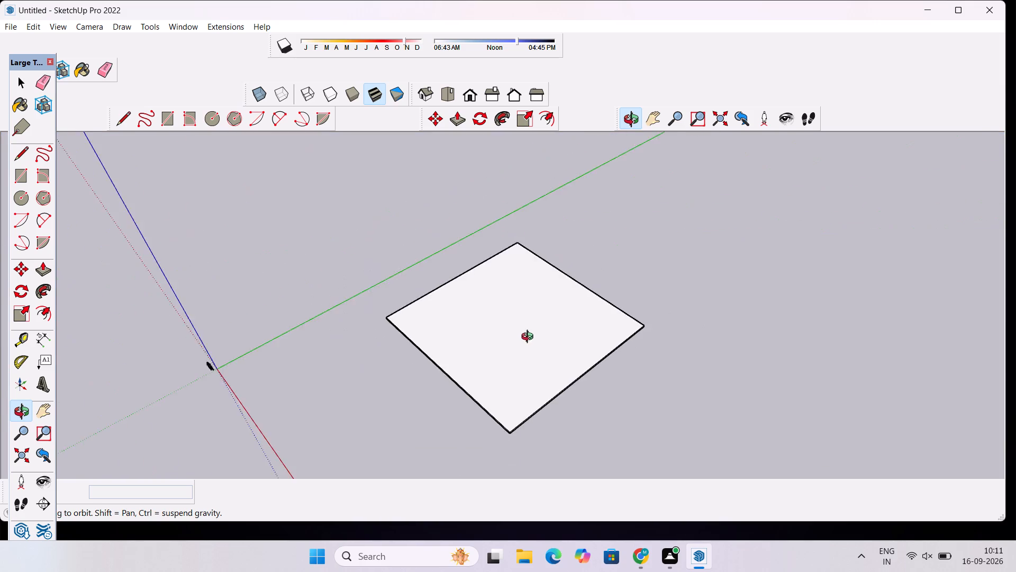
left_click_drag(411, 308, 437, 359)
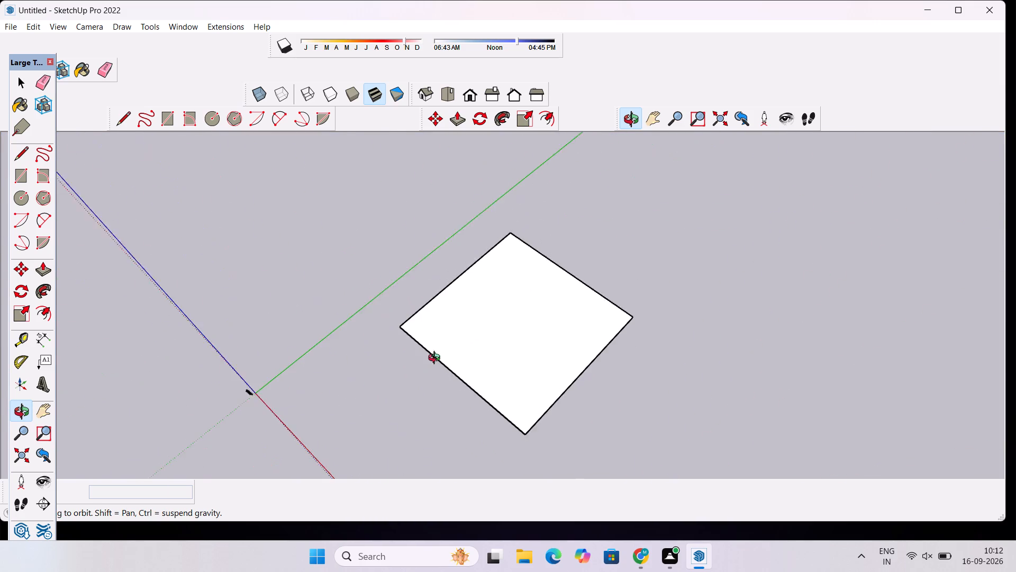
left_click_drag(437, 359, 448, 316)
left_click_drag(371, 344, 503, 324)
scroll(503, 324, "down", 4)
left_click_drag(511, 312, 457, 327, "shift")
Place a Tape Measure guide on the slab's top, parallel to and 40' in from the edge nearest the red axis.
scroll(418, 360, "up", 4)
left_click_drag(442, 352, 443, 399)
scroll(466, 408, "up", 15)
left_click_drag(493, 370, 461, 396, "shift")
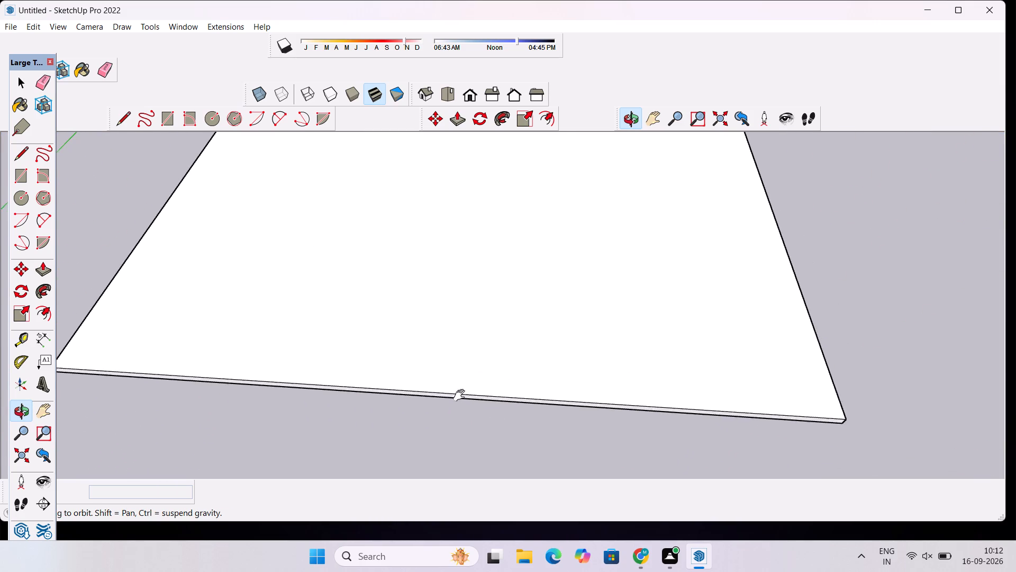
left_click_drag(461, 396, 447, 416, "shift")
key("t")
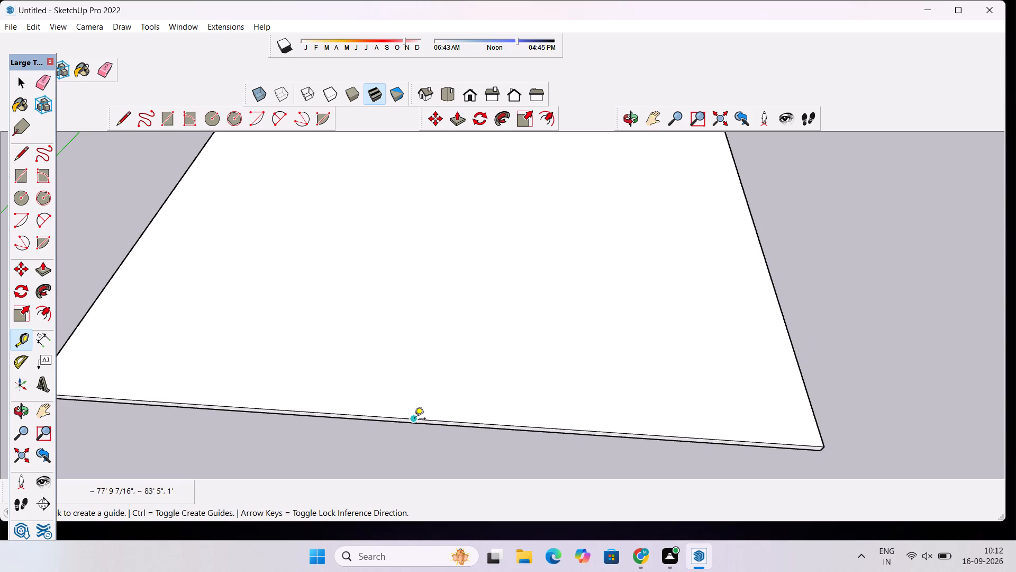
left_click(414, 419)
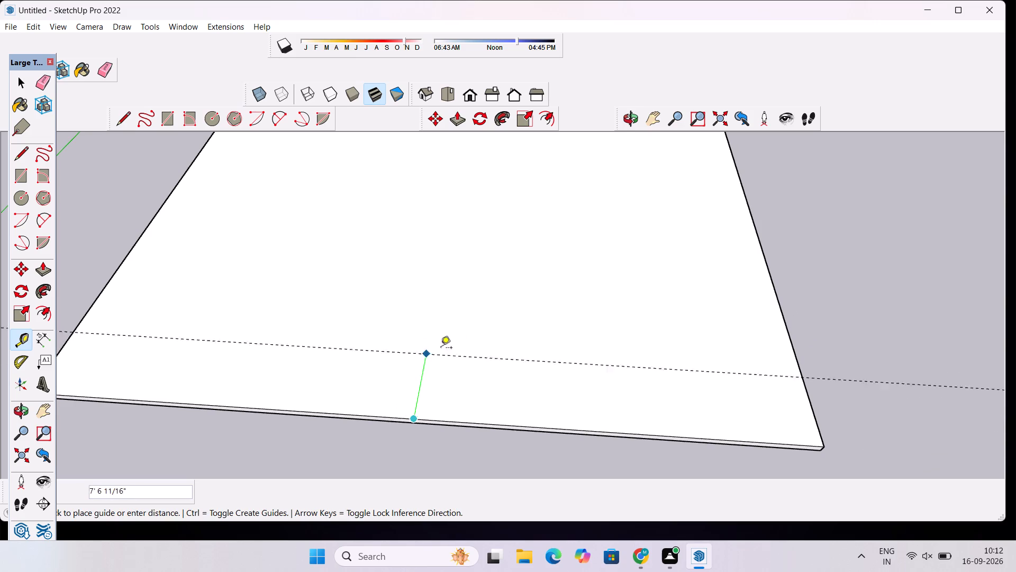
scroll(431, 389, "down", 1)
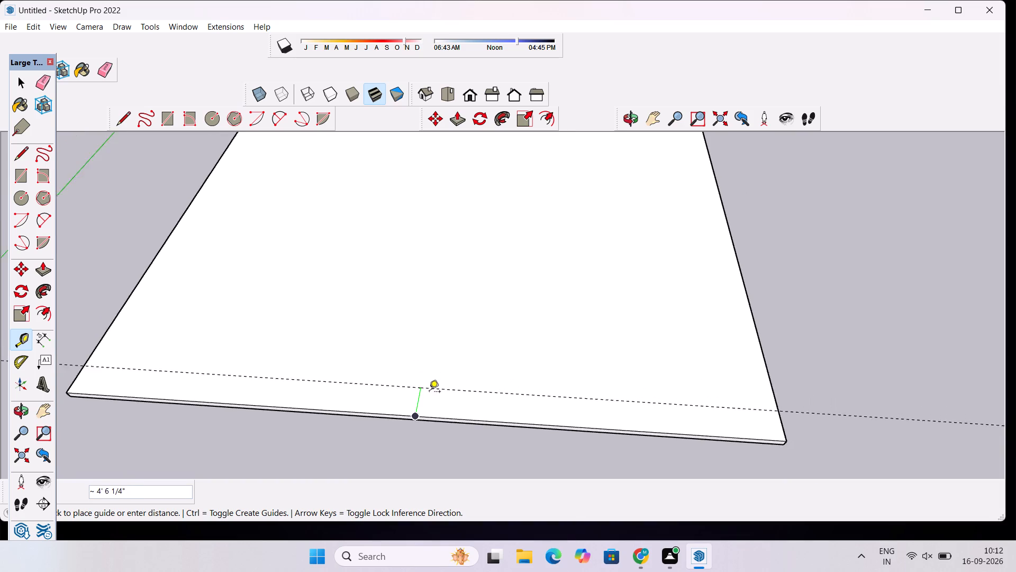
scroll(429, 392, "down", 4)
scroll(429, 364, "up", 3)
scroll(429, 364, "down", 6)
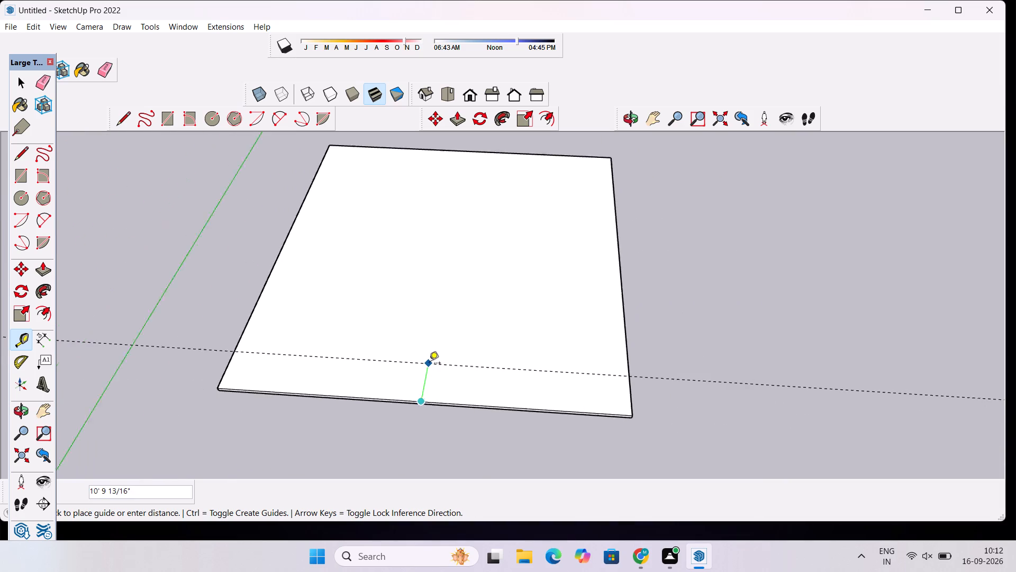
scroll(429, 364, "down", 4)
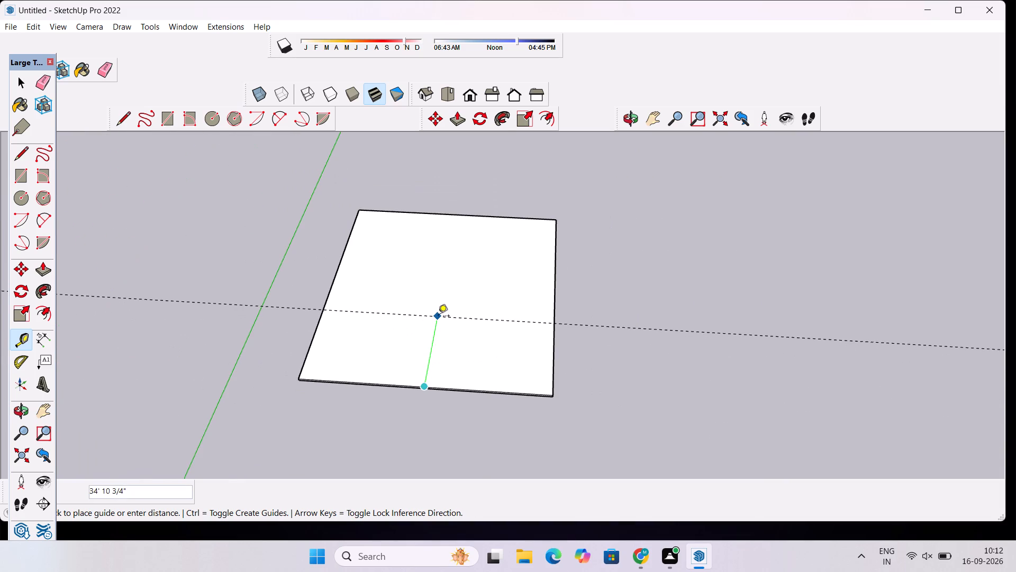
scroll(438, 317, "up", 1)
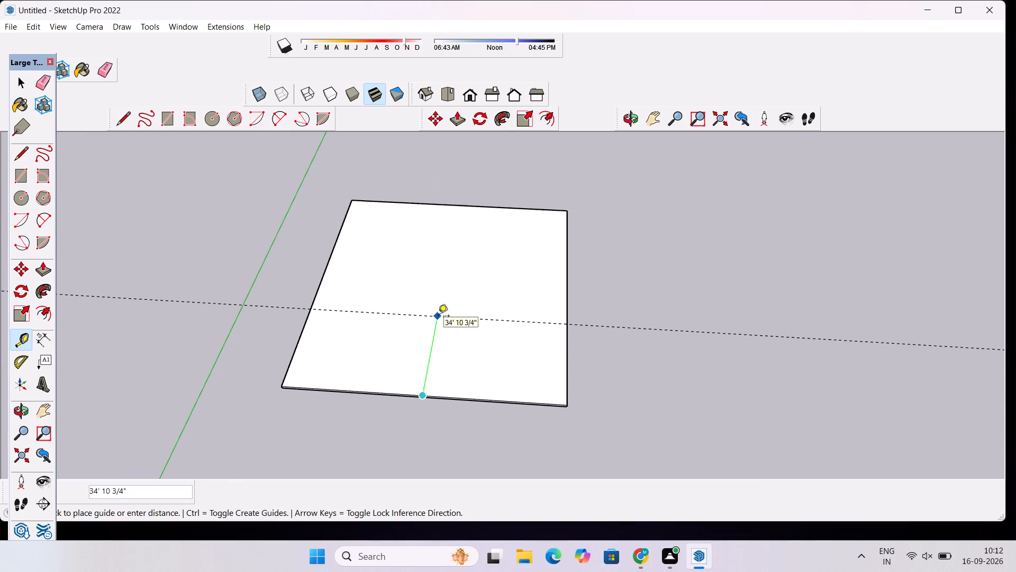
scroll(438, 317, "up", 1)
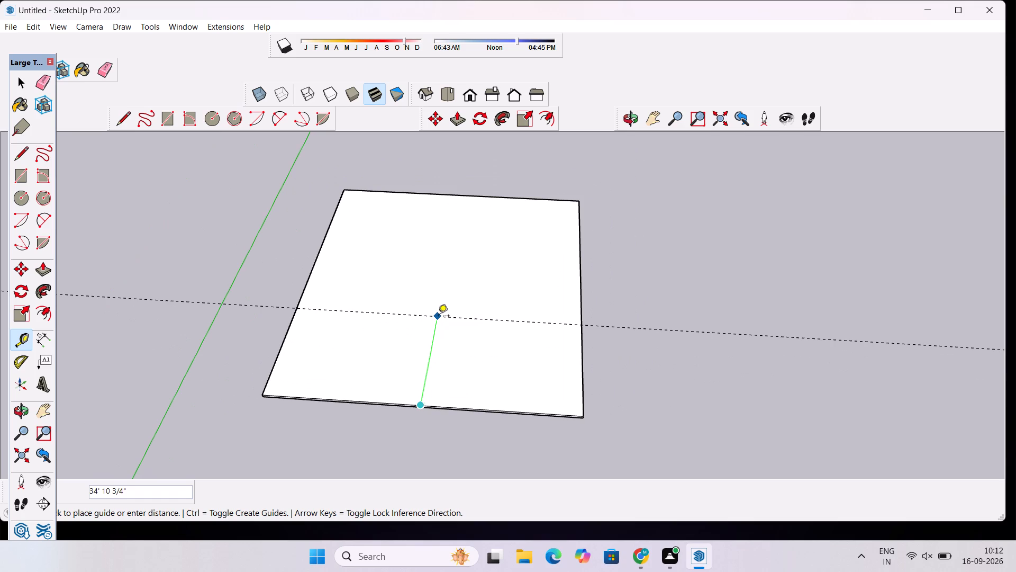
type("40'")
key("Return")
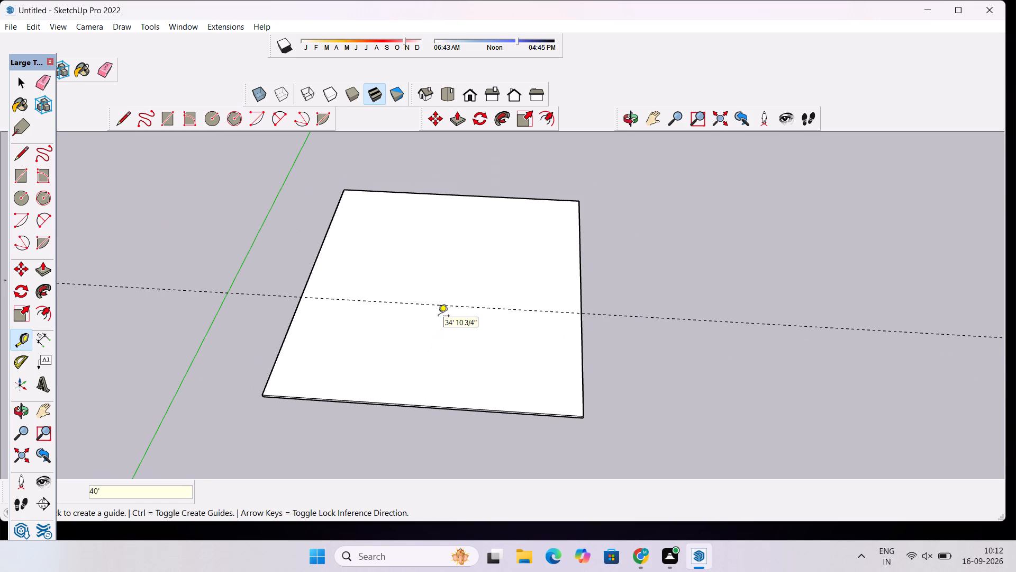
Examine the slab and its new guide line from several angles around the model.
left_click(633, 117)
left_click_drag(656, 231, 642, 248)
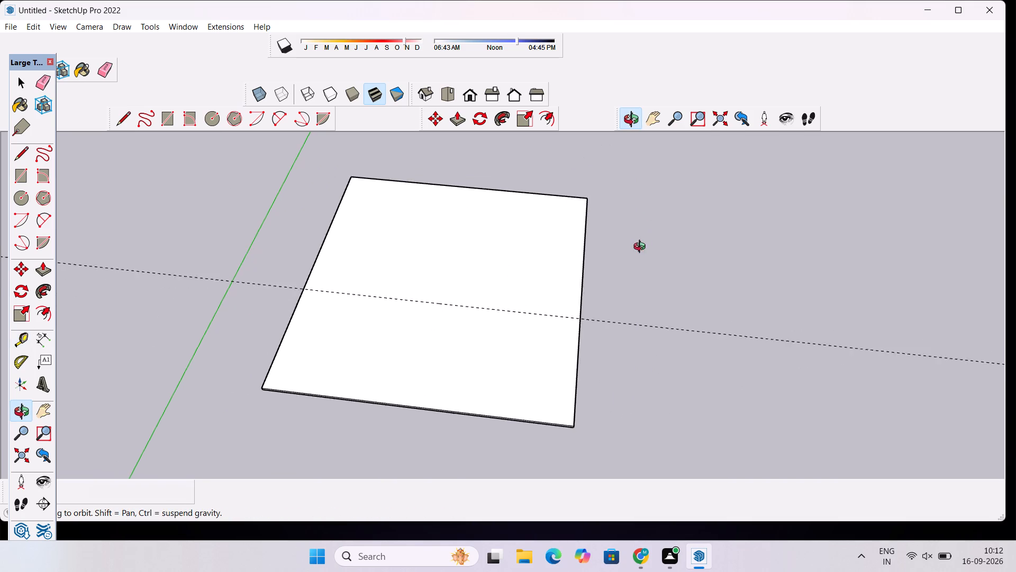
left_click_drag(642, 248, 482, 236)
scroll(469, 233, "down", 5)
left_click_drag(653, 263, 344, 305)
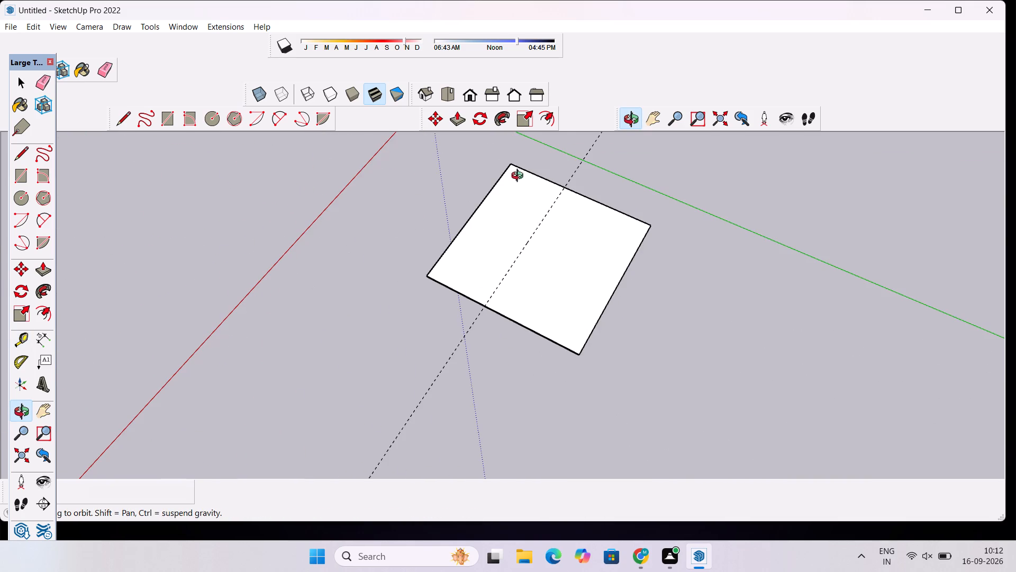
scroll(537, 175, "up", 5)
scroll(539, 183, "down", 3)
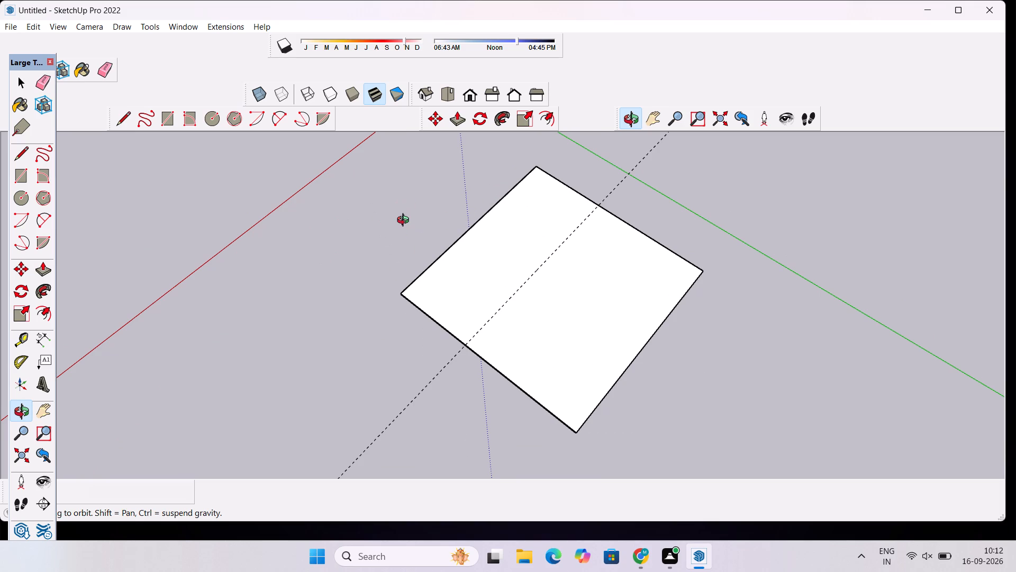
scroll(439, 195, "up", 3)
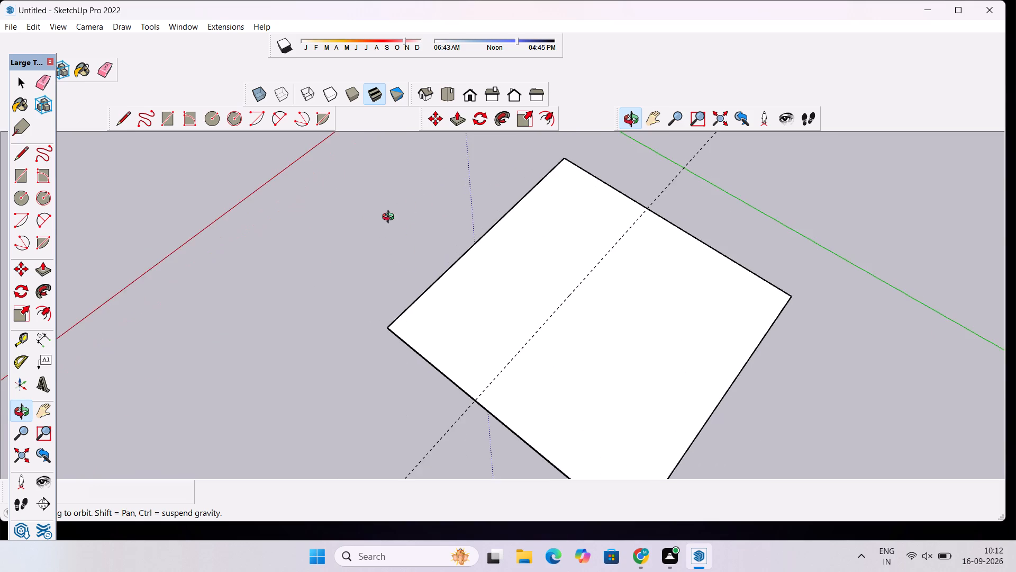
left_click_drag(397, 251, 604, 250)
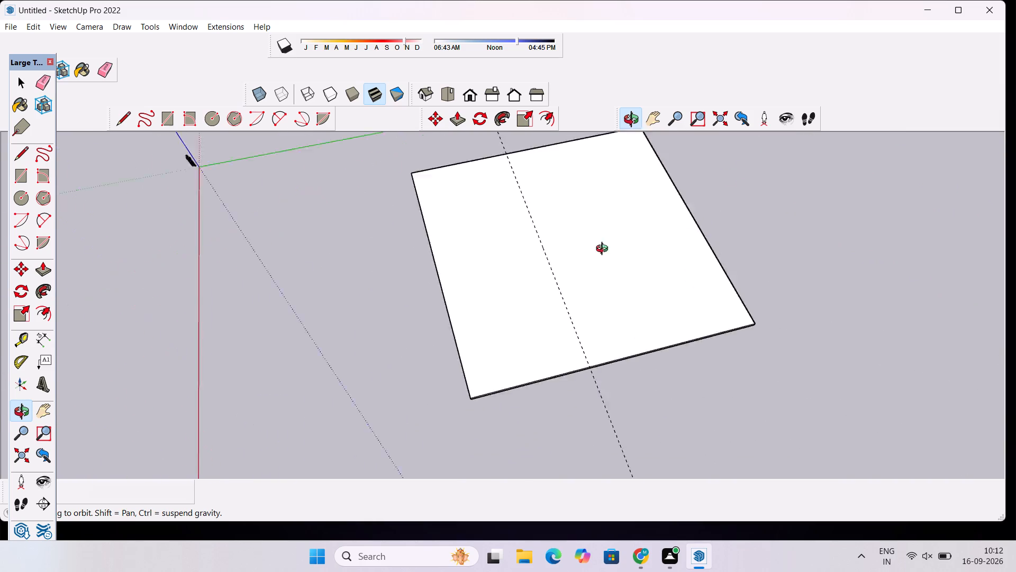
left_click_drag(604, 250, 670, 215)
left_click_drag(646, 248, 563, 299, "shift")
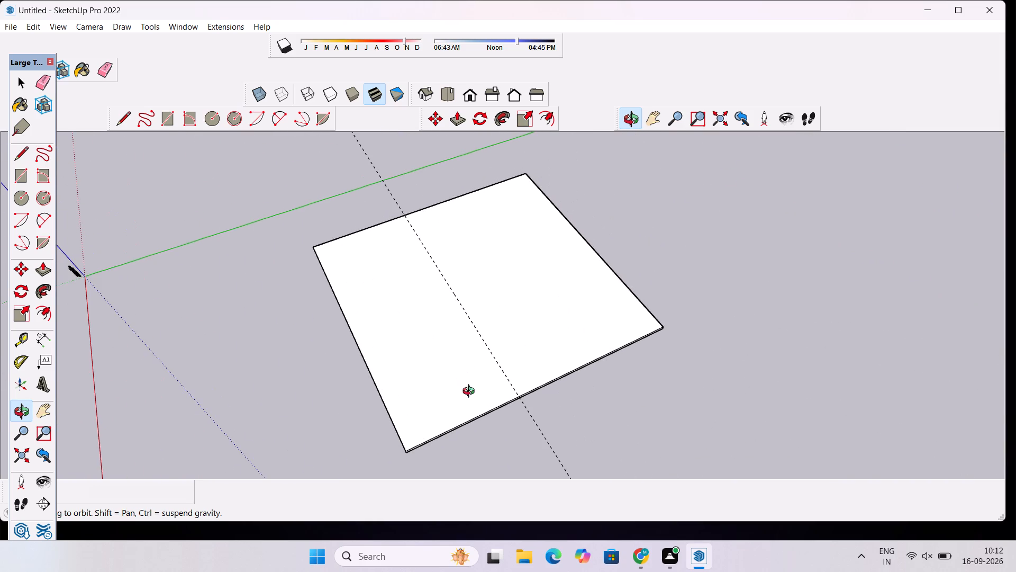
scroll(478, 395, "up", 4)
left_click_drag(492, 406, 509, 385, "shift")
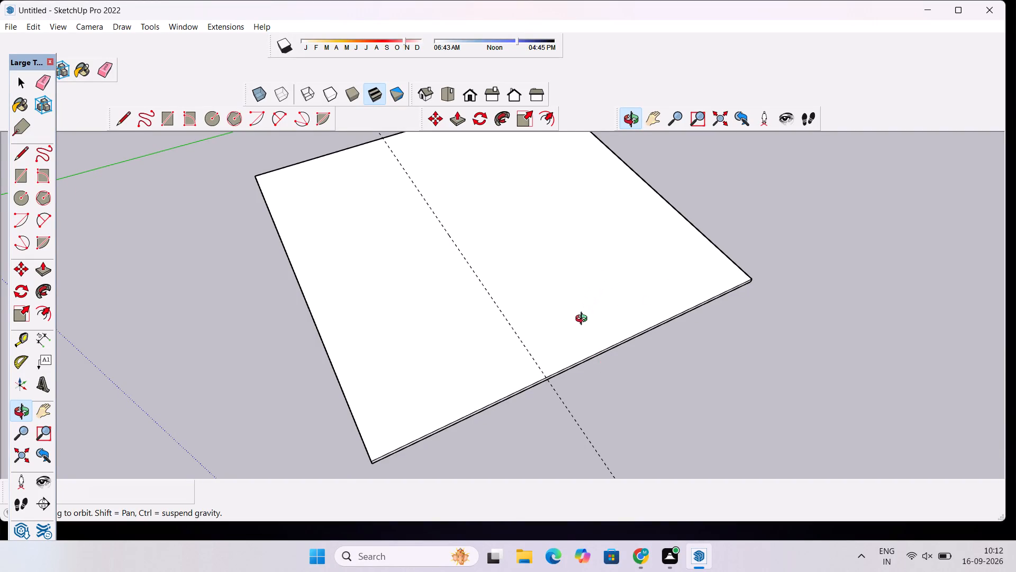
scroll(584, 324, "up", 1)
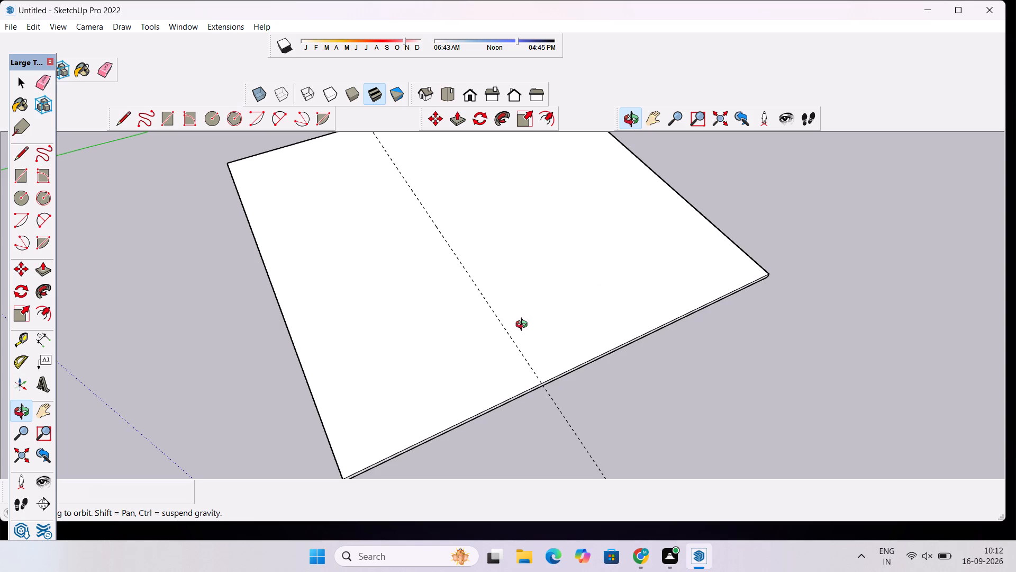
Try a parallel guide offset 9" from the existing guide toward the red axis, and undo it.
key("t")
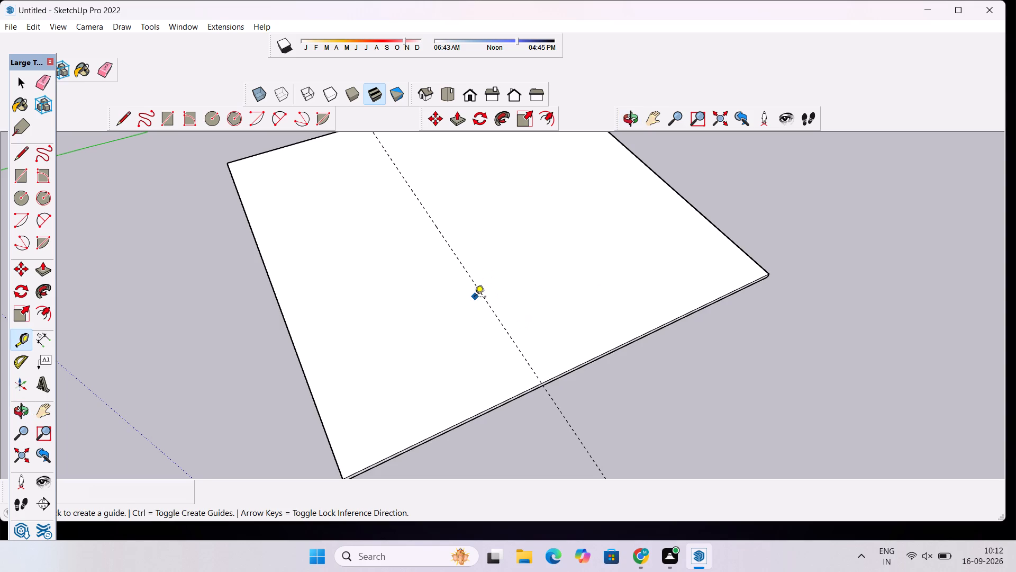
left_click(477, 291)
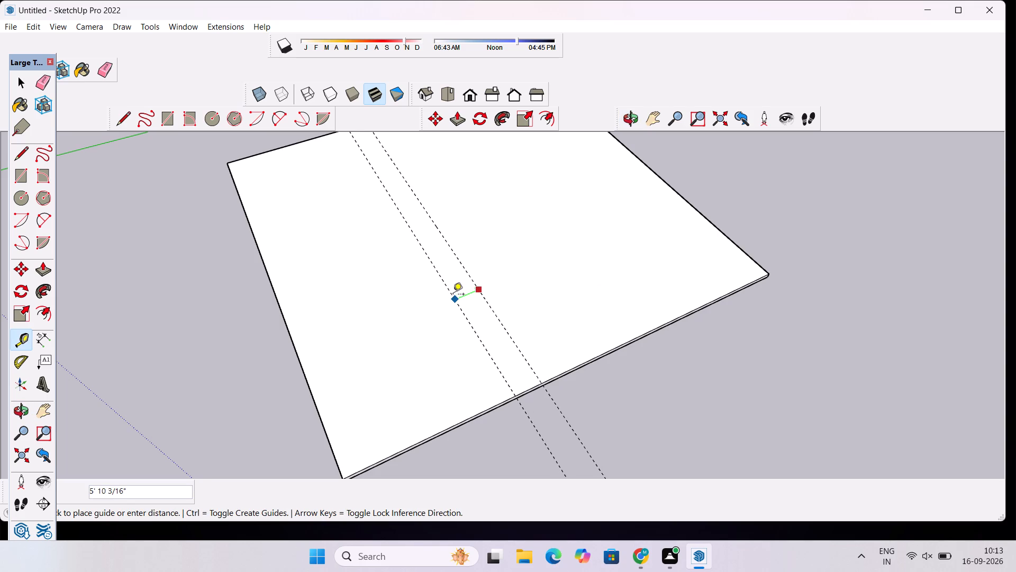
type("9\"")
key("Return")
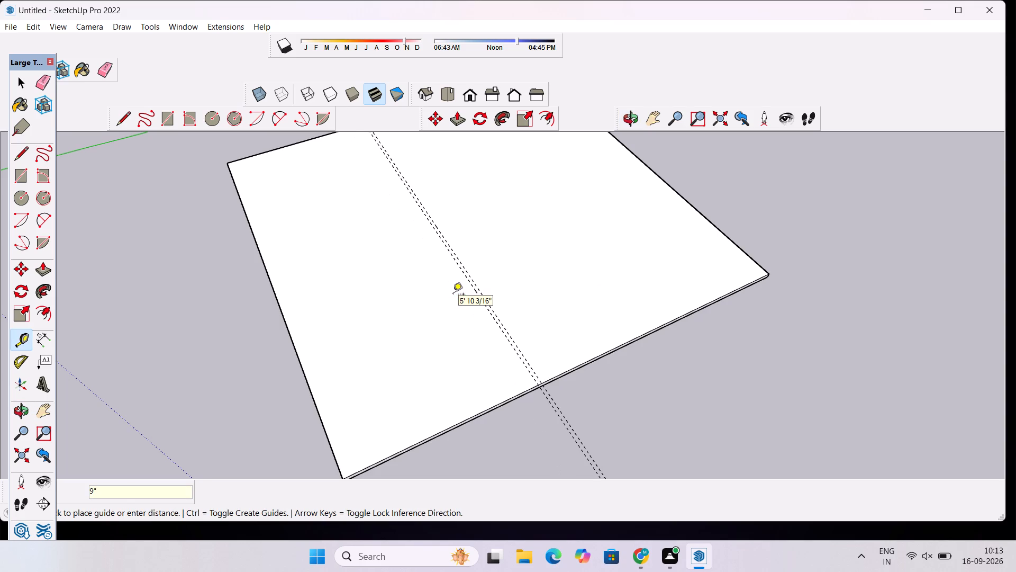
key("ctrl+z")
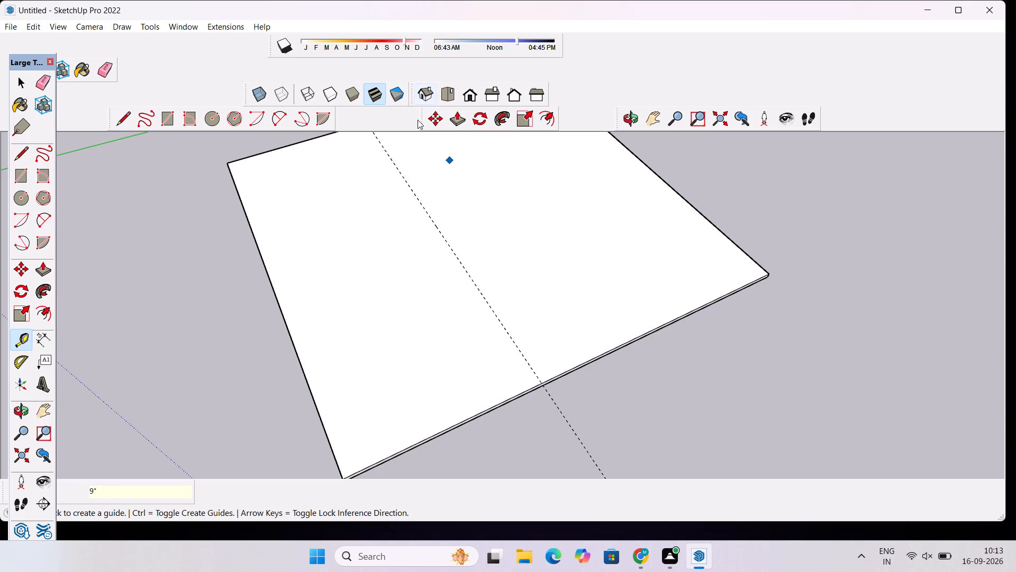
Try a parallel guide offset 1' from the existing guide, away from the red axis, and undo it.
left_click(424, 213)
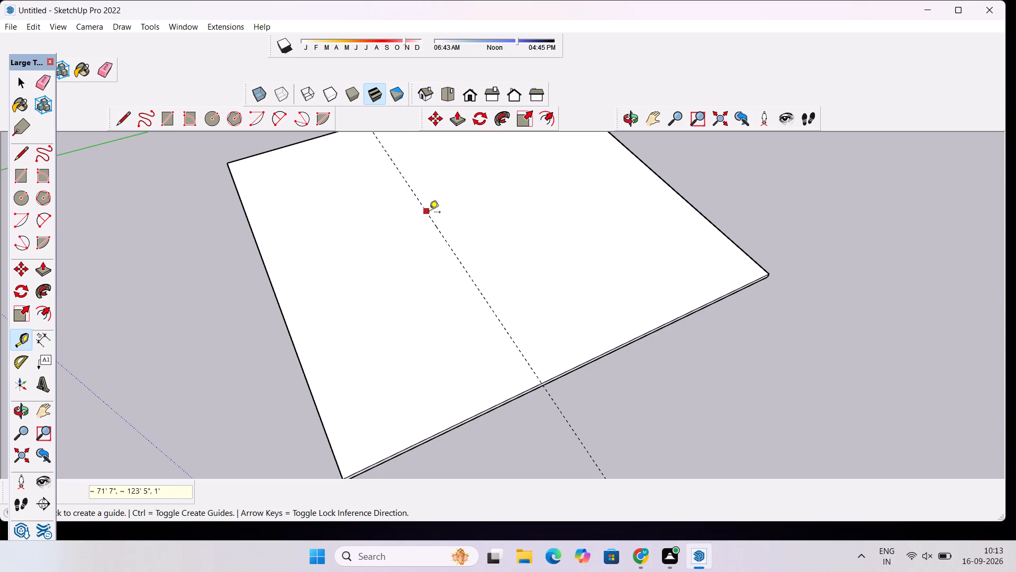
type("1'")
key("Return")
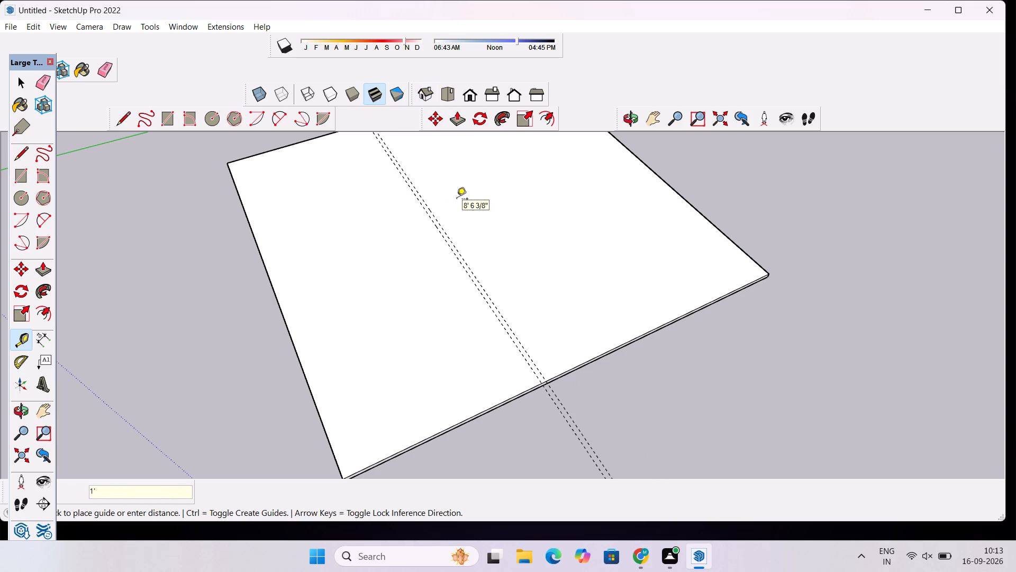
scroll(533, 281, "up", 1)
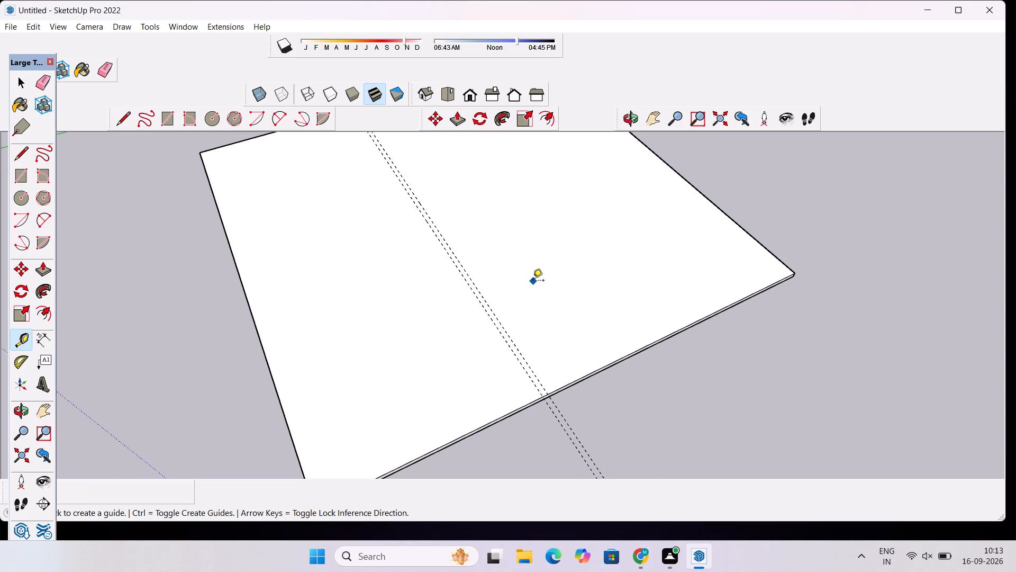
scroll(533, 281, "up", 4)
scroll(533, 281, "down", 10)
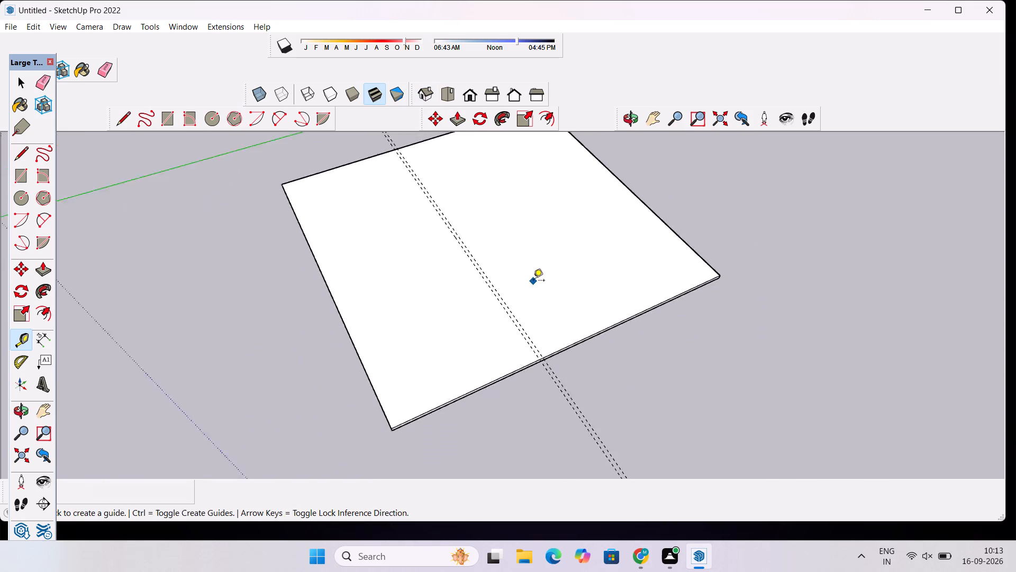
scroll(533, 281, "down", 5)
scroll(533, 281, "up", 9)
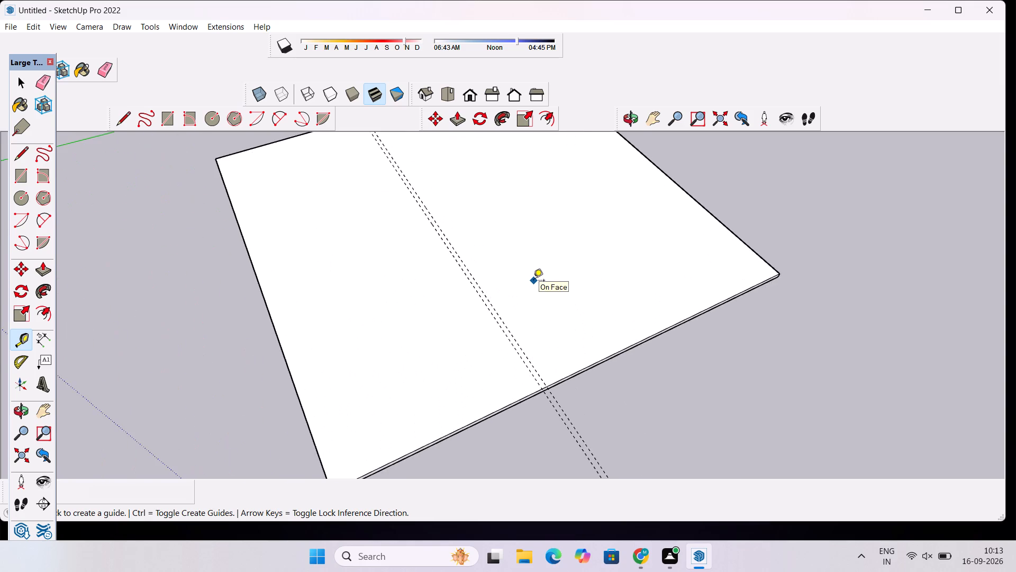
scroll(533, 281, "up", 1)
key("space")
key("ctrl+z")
Draw a 100' line along the guide from one slab edge to the opposite edge, dividing the top face in two.
left_click(528, 279)
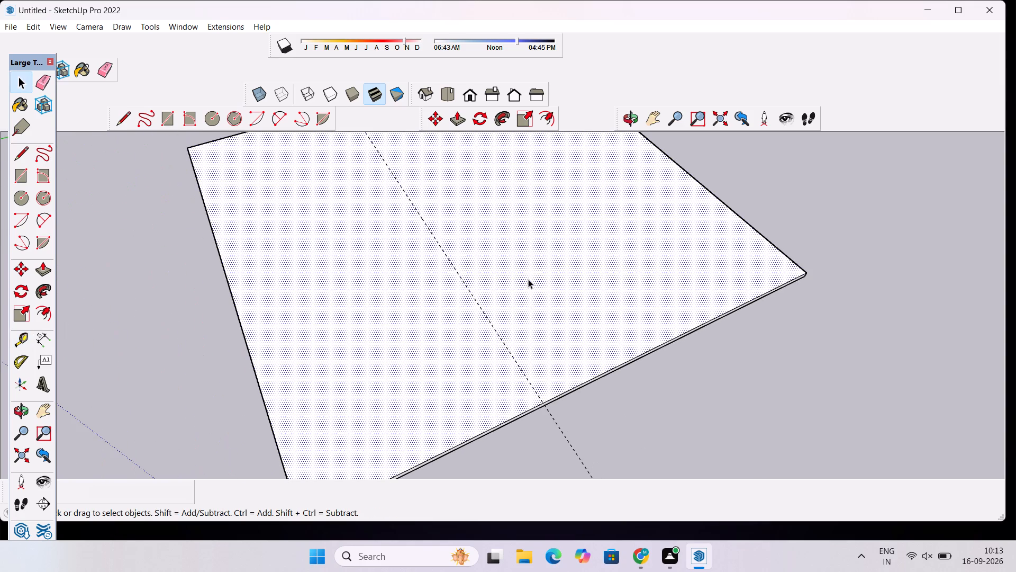
scroll(528, 279, "up", 1)
key("space")
type("l")
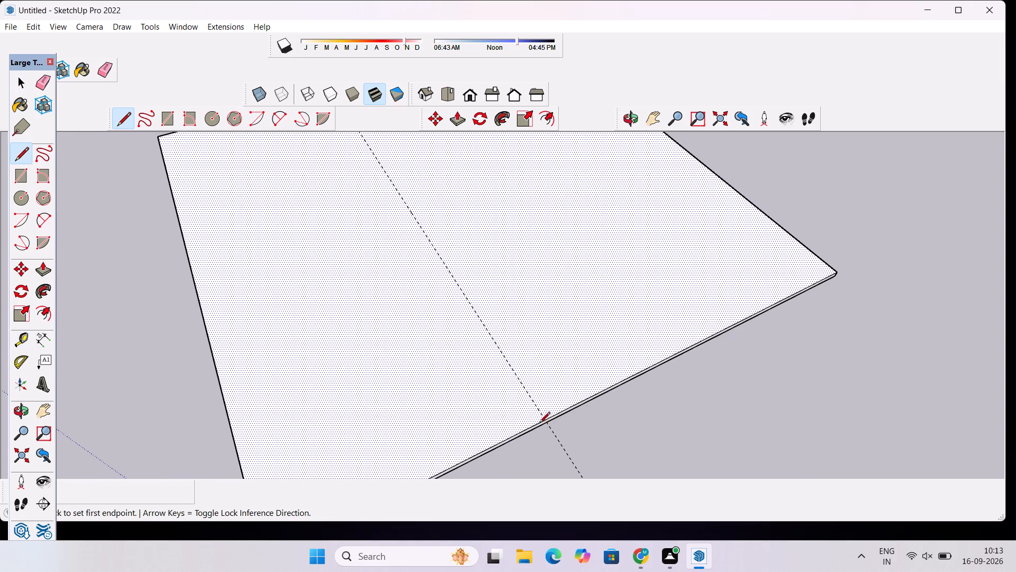
left_click(544, 418)
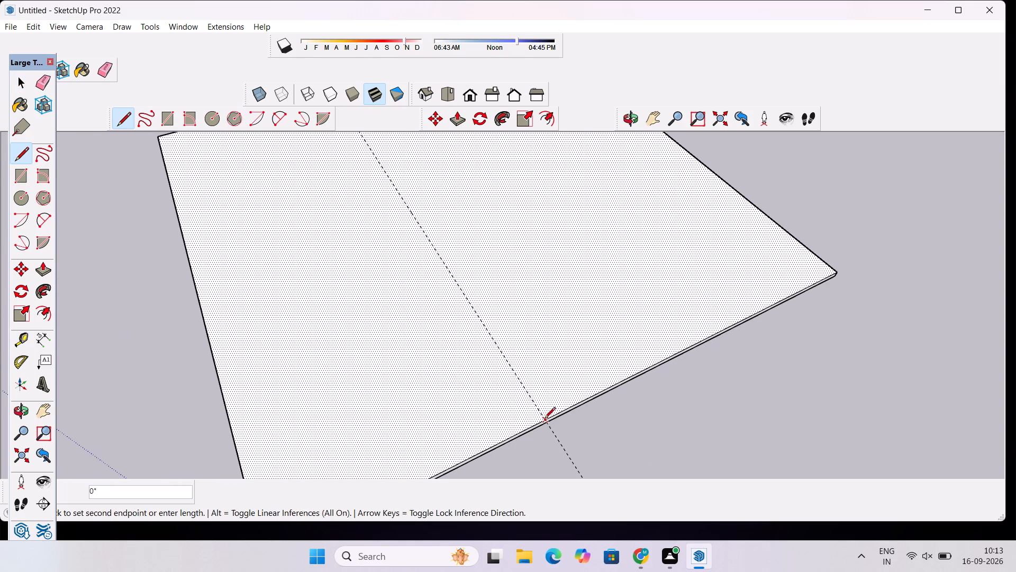
scroll(536, 381, "down", 10)
scroll(471, 302, "up", 6)
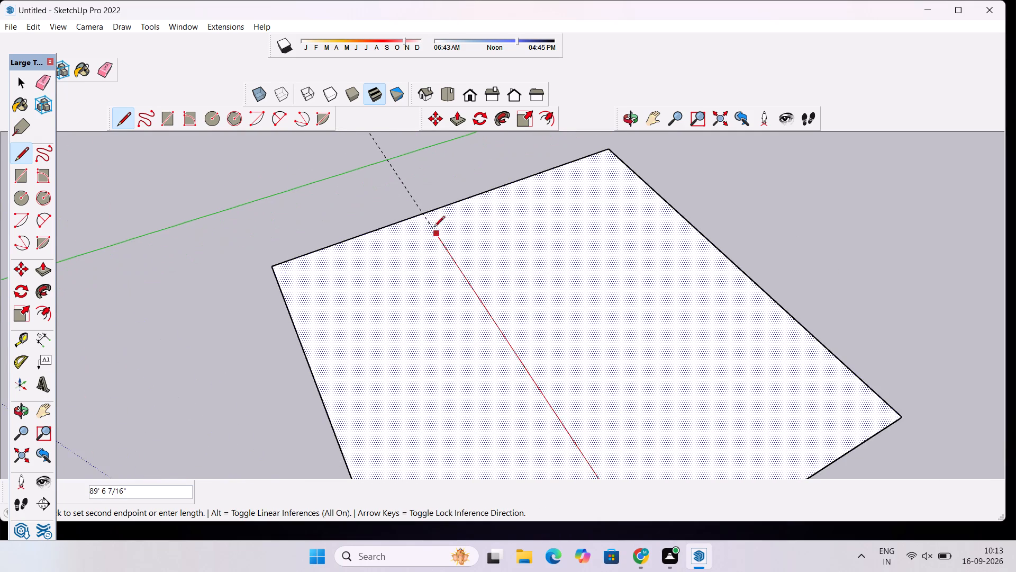
scroll(412, 204, "up", 11)
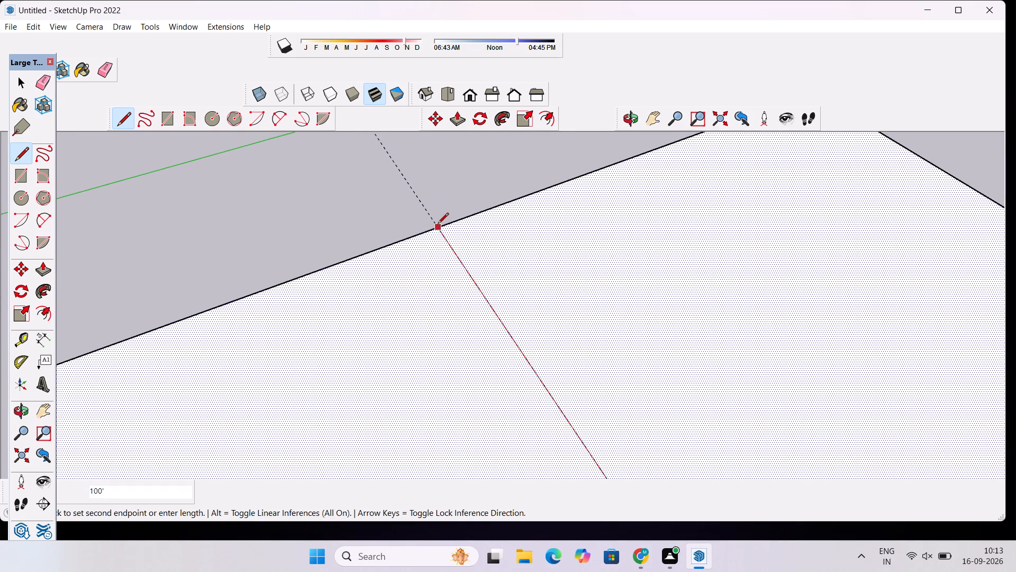
left_click(438, 230)
scroll(406, 220, "down", 8)
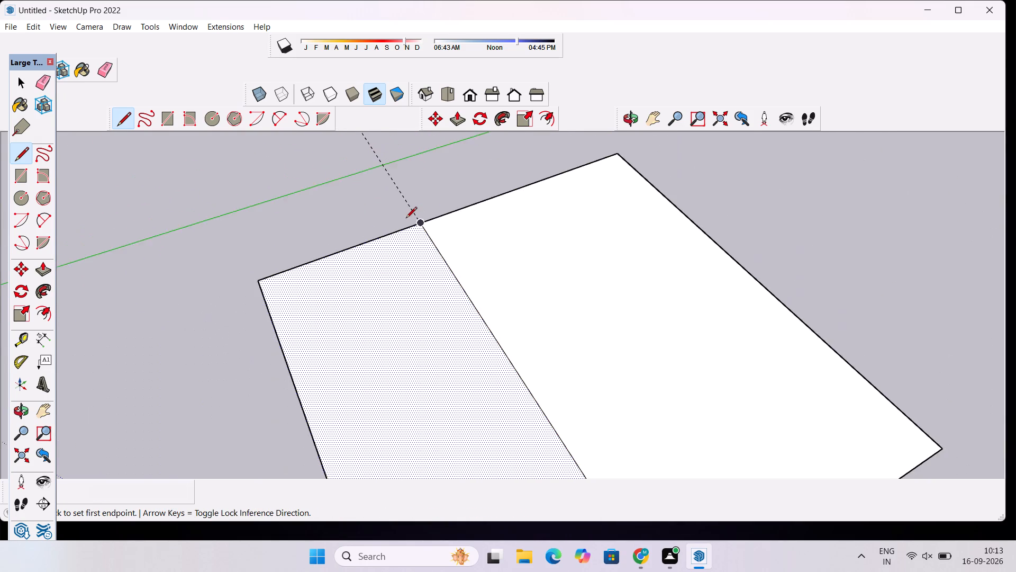
scroll(406, 219, "down", 19)
key("space")
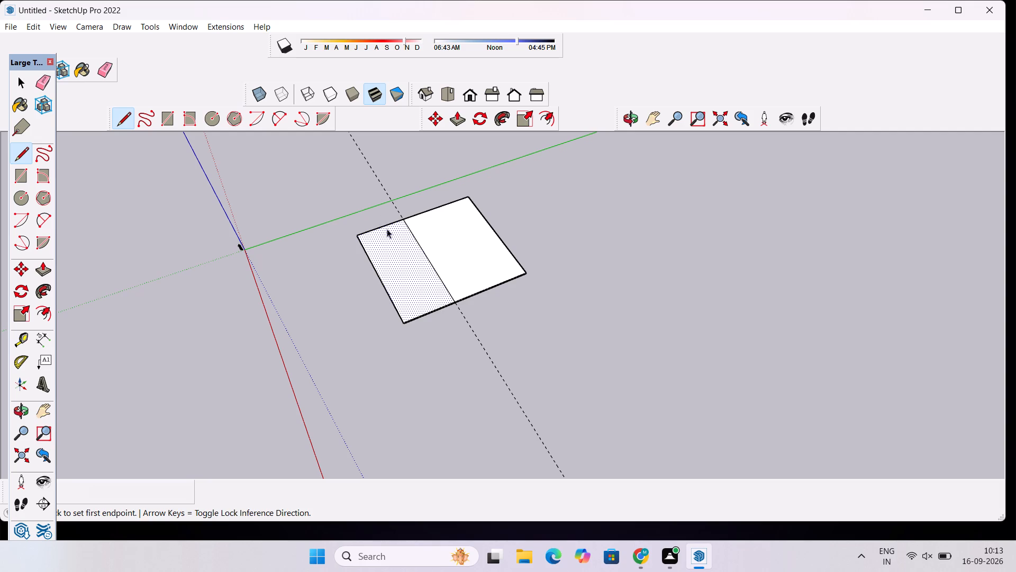
Push/Pull the larger section of the slab's divided top face up 70'.
scroll(422, 257, "up", 8)
key("p")
left_click(488, 255)
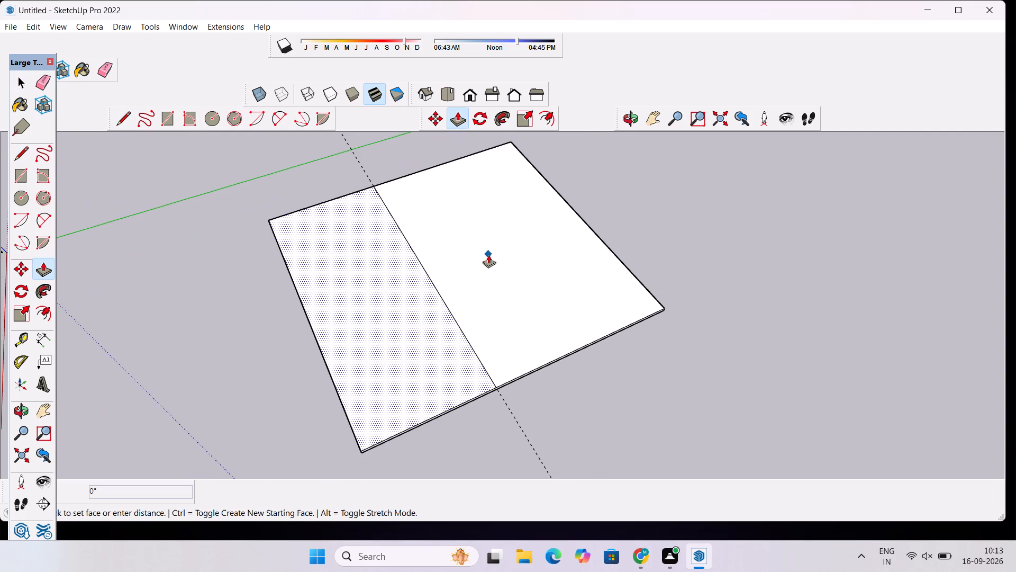
key("space")
left_click(488, 258)
key("p")
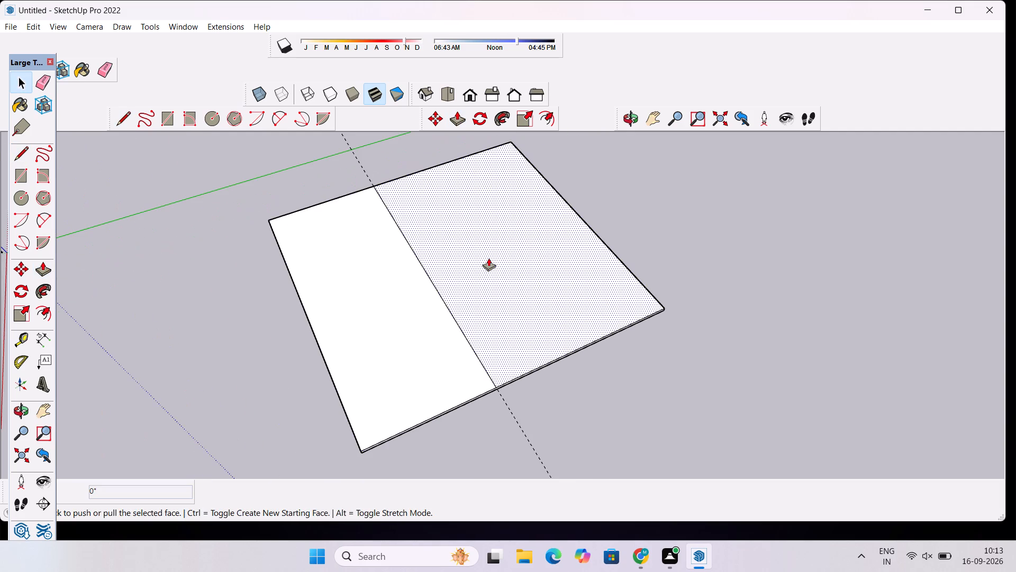
left_click(488, 258)
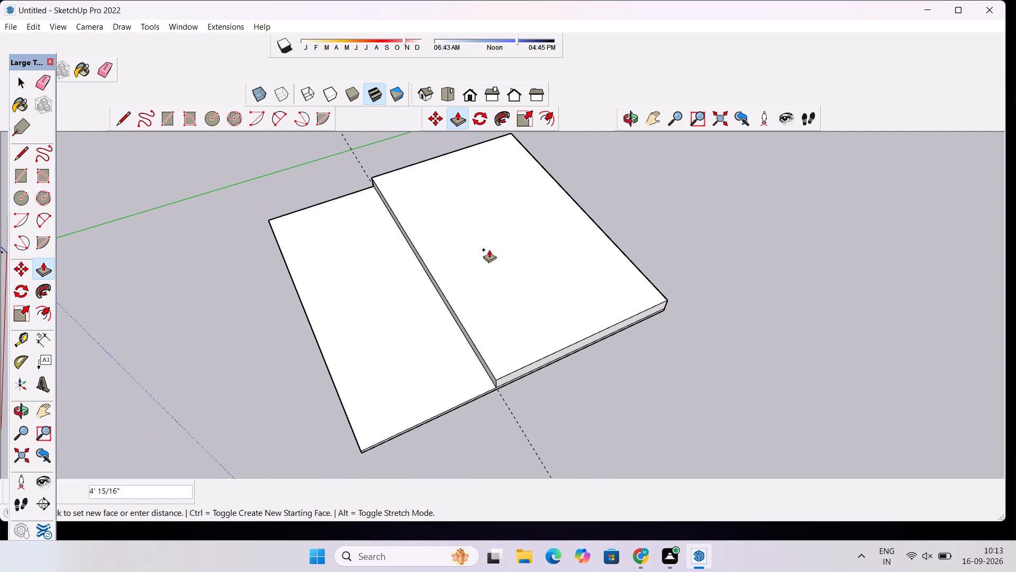
scroll(489, 249, "down", 3)
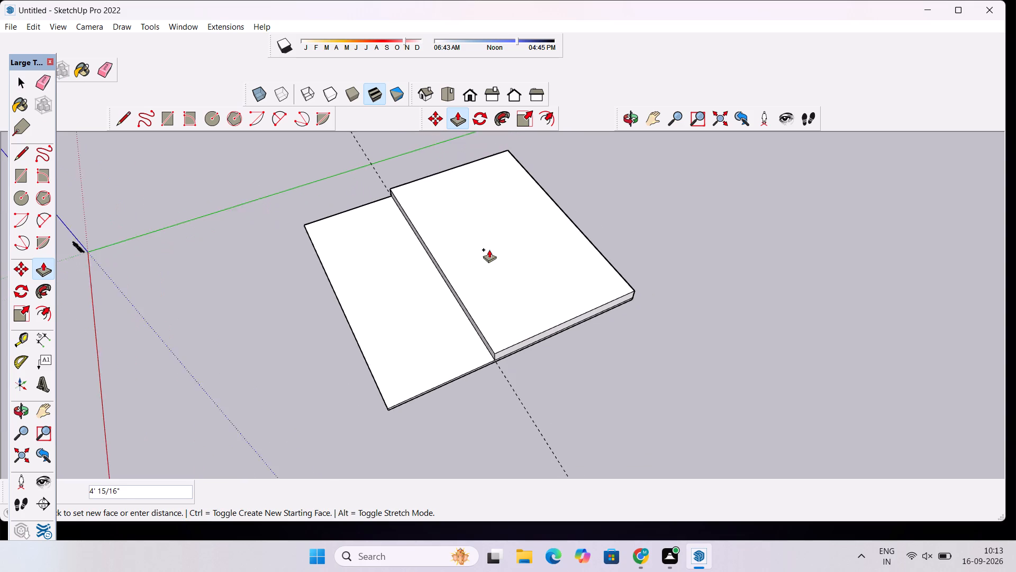
scroll(489, 249, "down", 2)
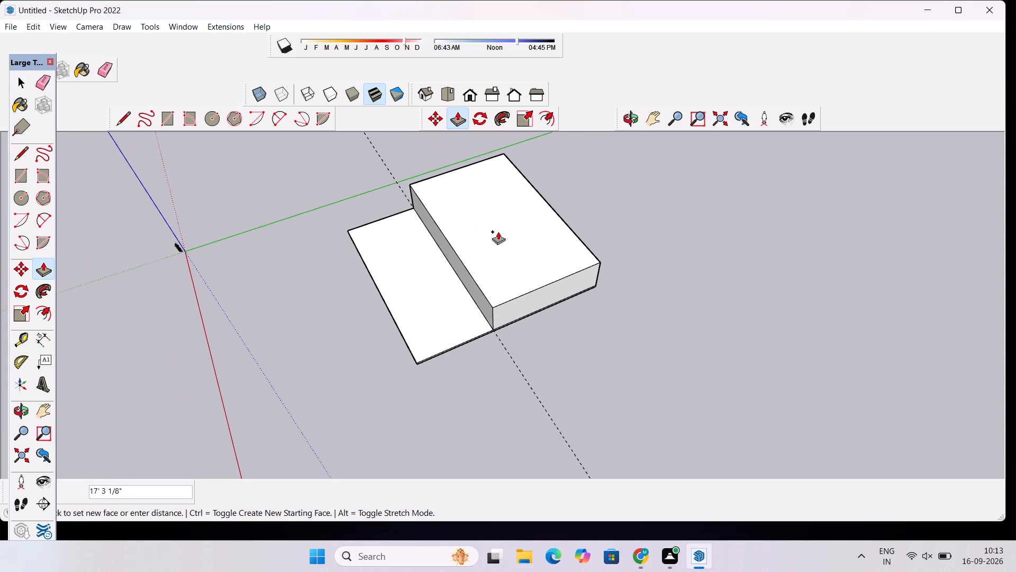
scroll(499, 230, "down", 8)
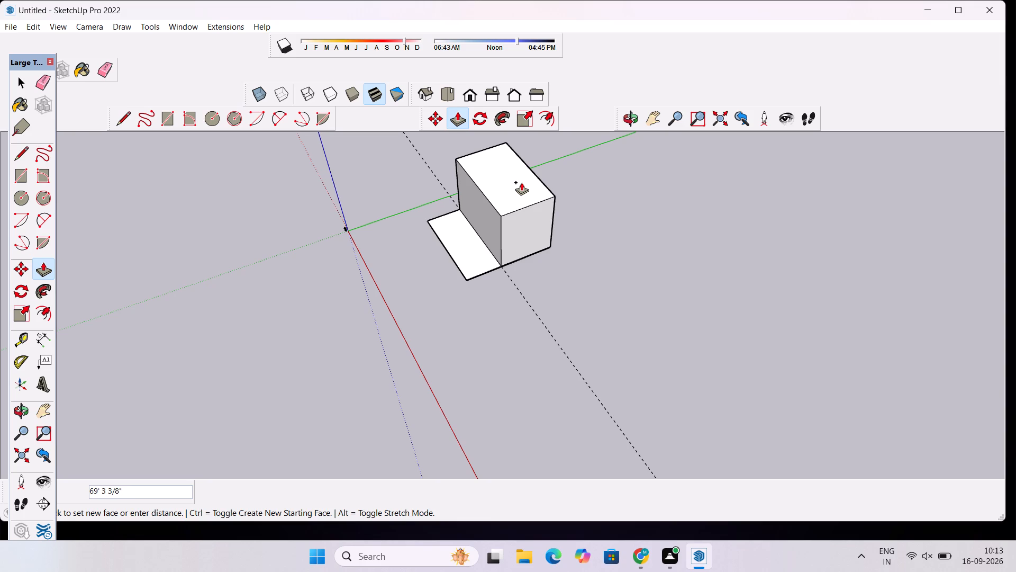
type("720")
key("BackSpace")
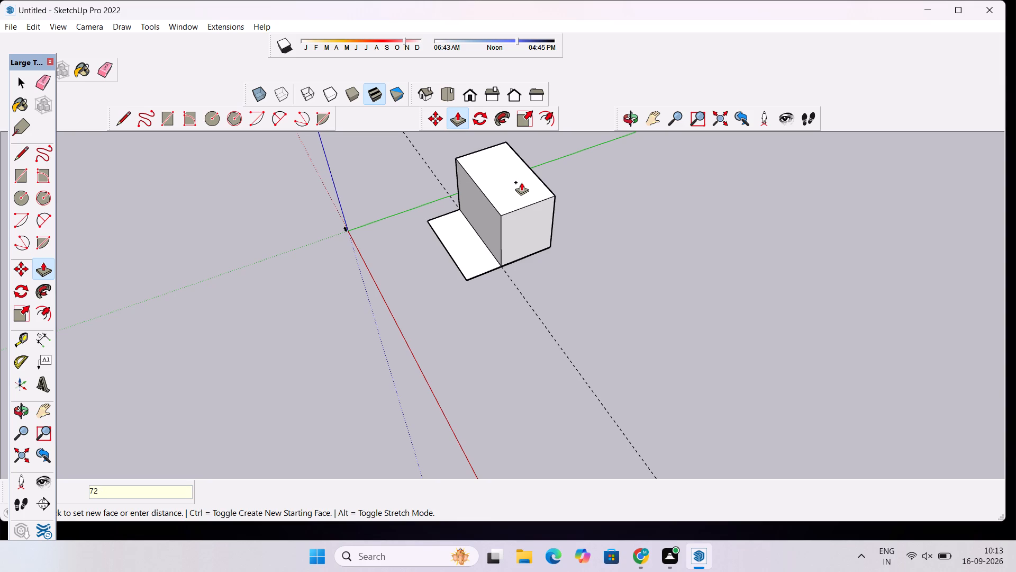
key("BackSpace")
type("0'")
key("Return")
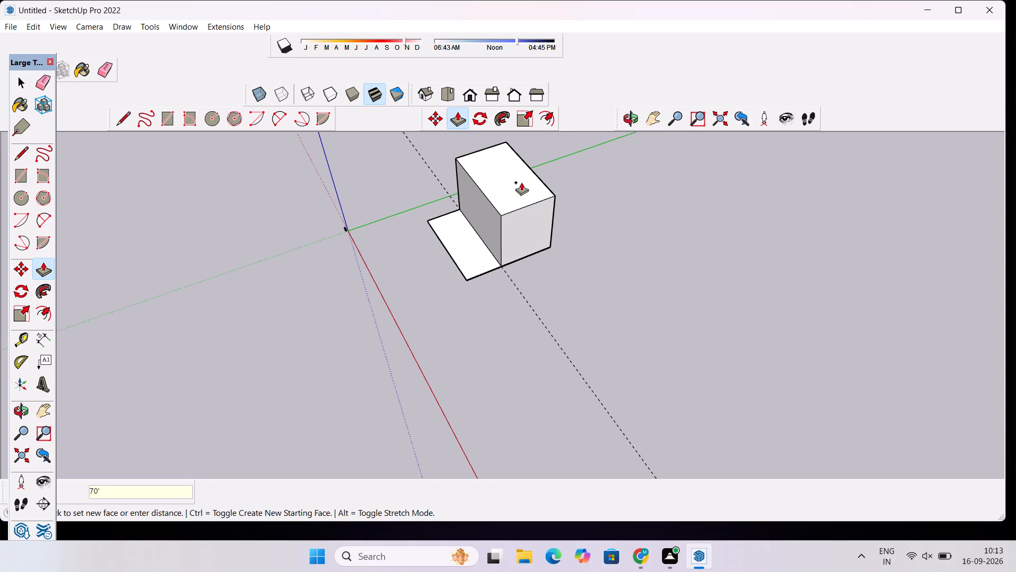
Examine the raised block and the lower slab section from several angles around the model.
left_click(631, 119)
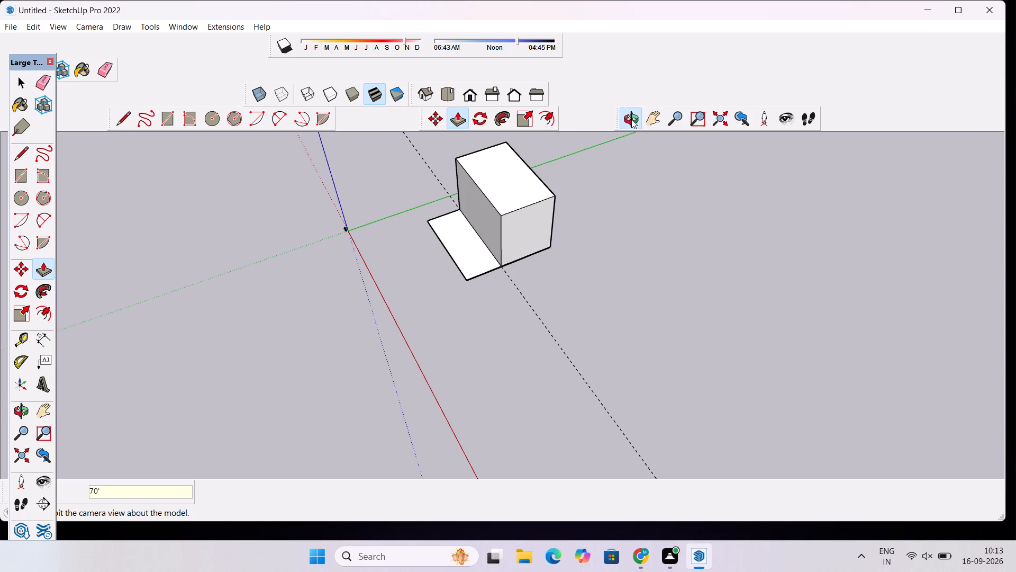
left_click_drag(485, 233, 669, 39)
left_click_drag(469, 167, 486, 208)
scroll(497, 172, "down", 6)
left_click_drag(508, 193, 513, 267)
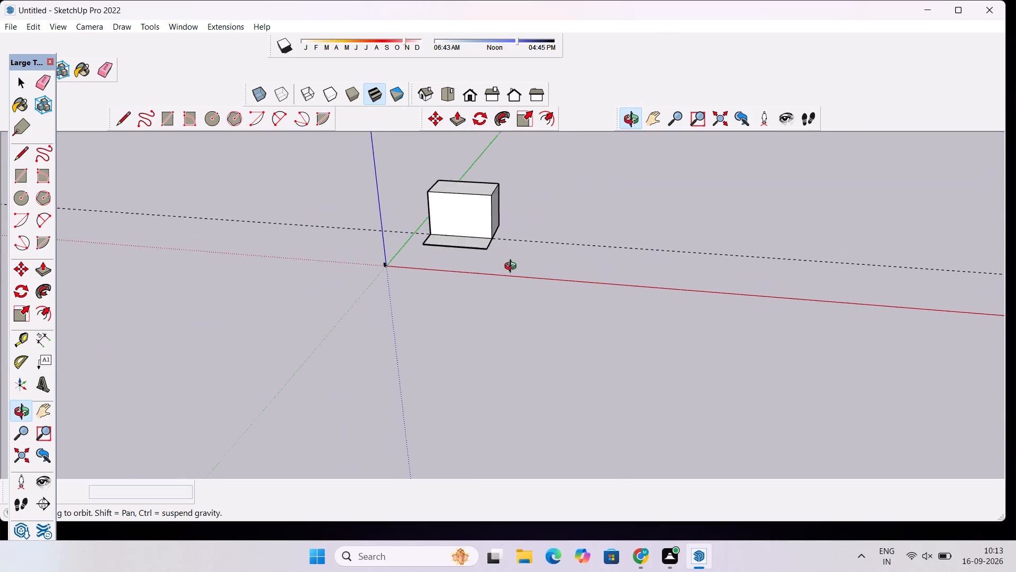
left_click_drag(513, 267, 513, 268)
scroll(452, 183, "up", 16)
scroll(450, 183, "down", 12)
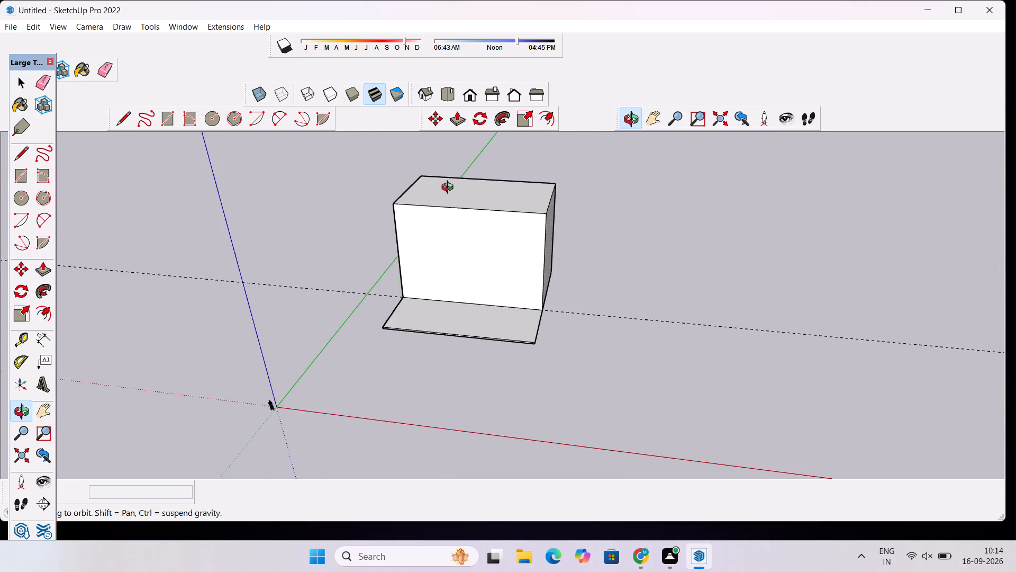
left_click_drag(480, 198, 416, 233)
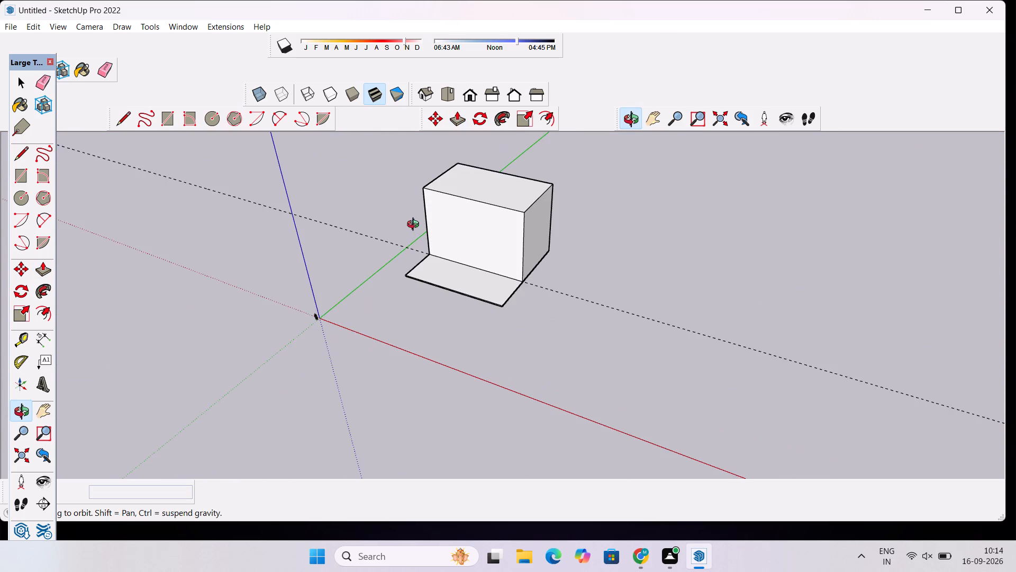
scroll(415, 226, "down", 7)
left_click_drag(415, 218, 436, 298)
scroll(438, 234, "up", 5)
left_click_drag(410, 221, 466, 274)
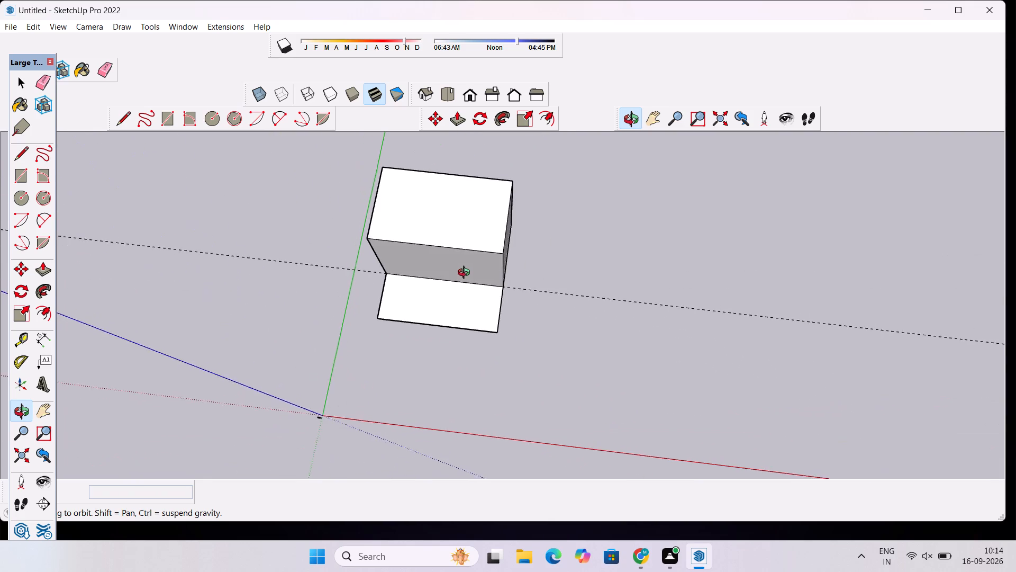
left_click_drag(466, 274, 465, 274)
scroll(462, 246, "up", 5)
left_click_drag(621, 232, 330, 246)
left_click_drag(564, 246, 565, 247)
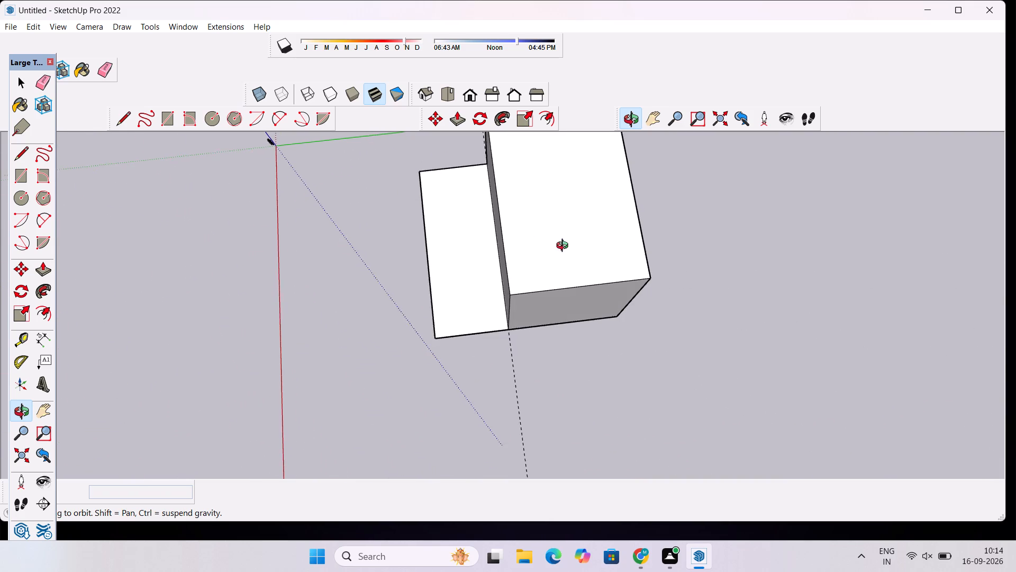
left_click_drag(565, 247, 452, 251)
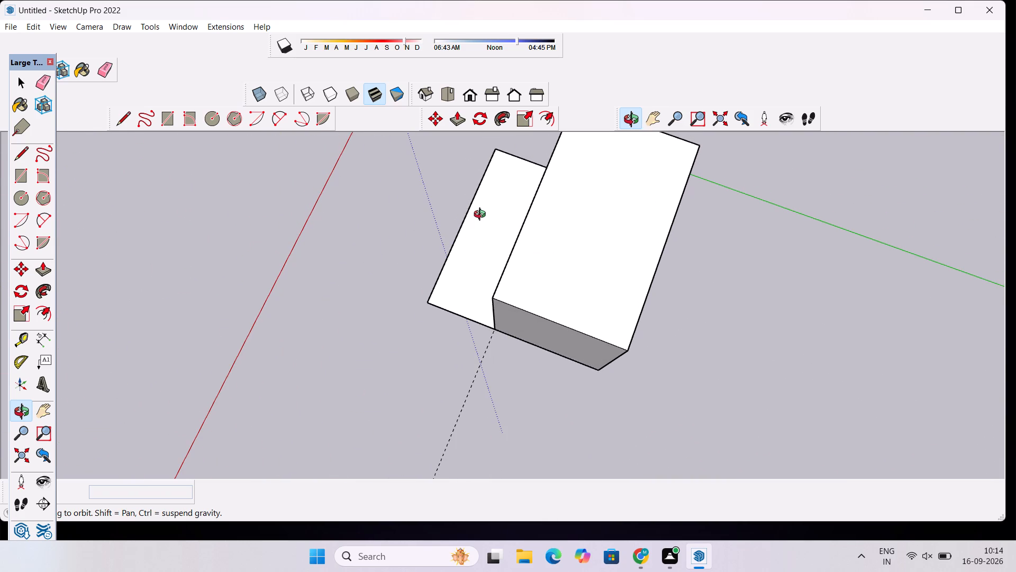
scroll(483, 215, "up", 4)
scroll(496, 202, "down", 9)
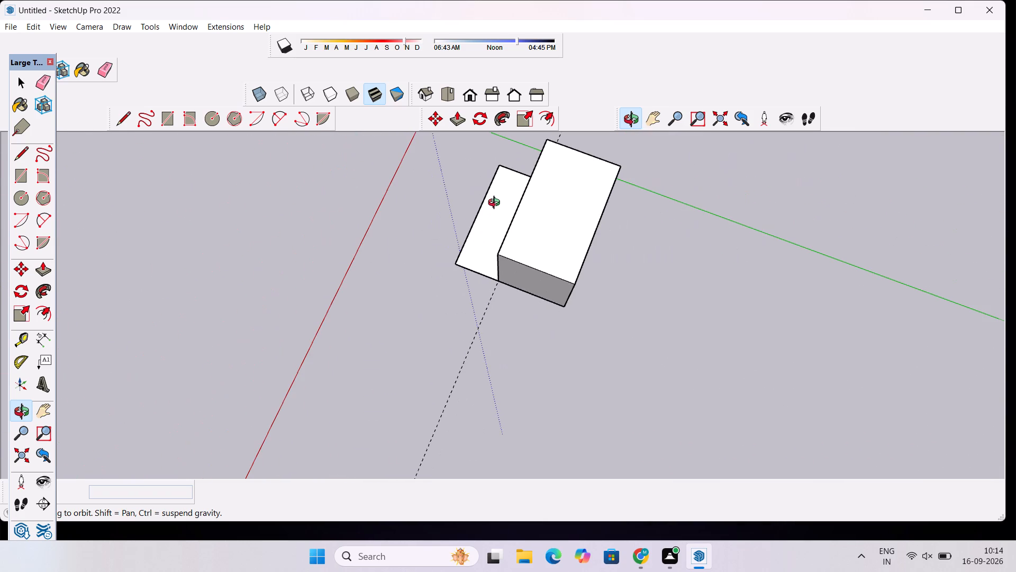
left_click_drag(468, 229, 571, 218)
scroll(571, 218, "down", 3)
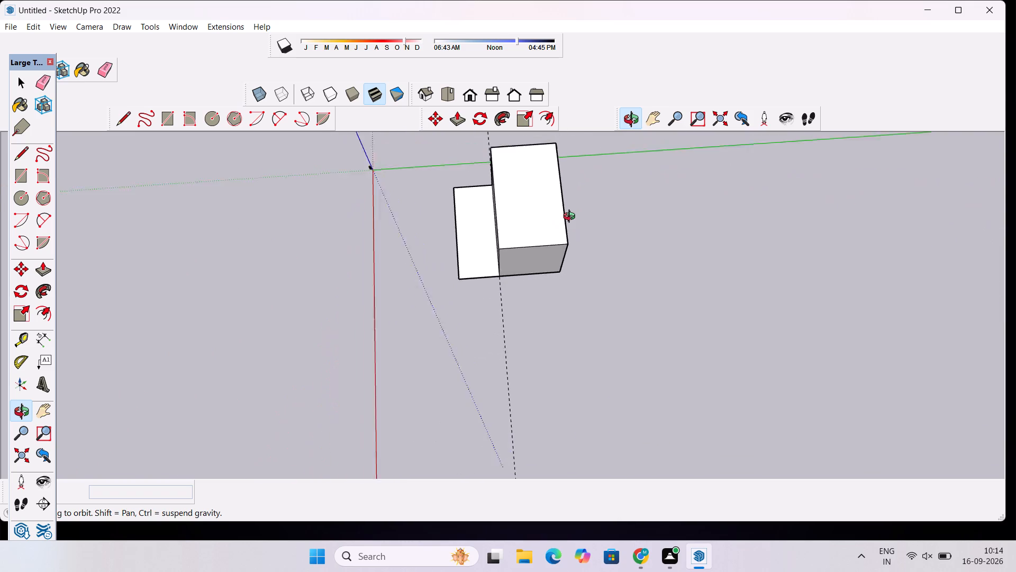
scroll(571, 218, "down", 2)
left_click_drag(521, 240, 765, 199)
scroll(453, 228, "up", 9)
left_click_drag(423, 270, 441, 275)
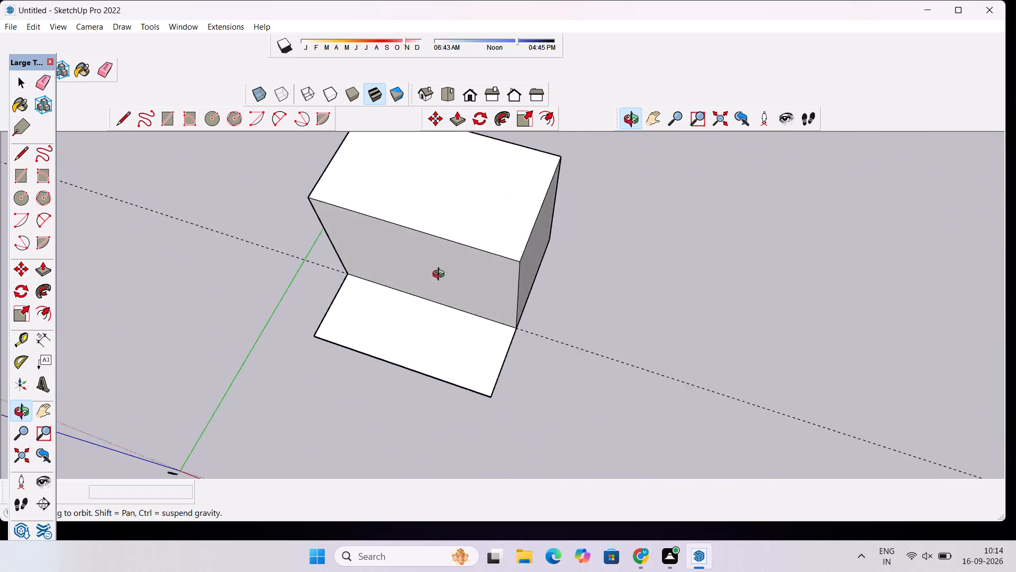
left_click_drag(441, 275, 489, 276)
scroll(472, 265, "down", 4)
left_click_drag(433, 261, 579, 241, "shift")
Copy the block's top face with its edges and the lower section's three outer top edges about 275' away, roughly along the red axis.
key("space")
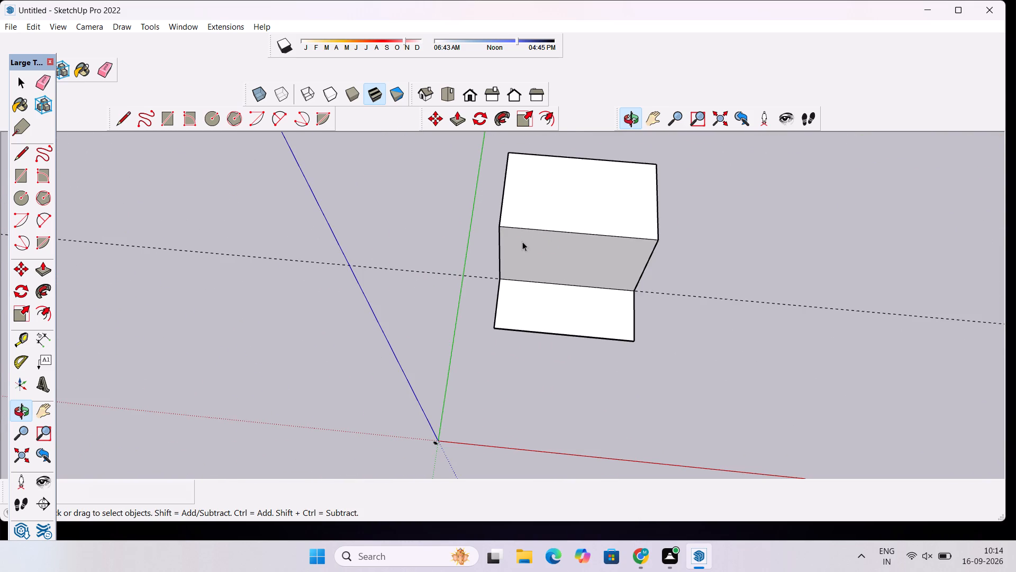
key("space")
left_click(550, 191)
left_click(550, 191)
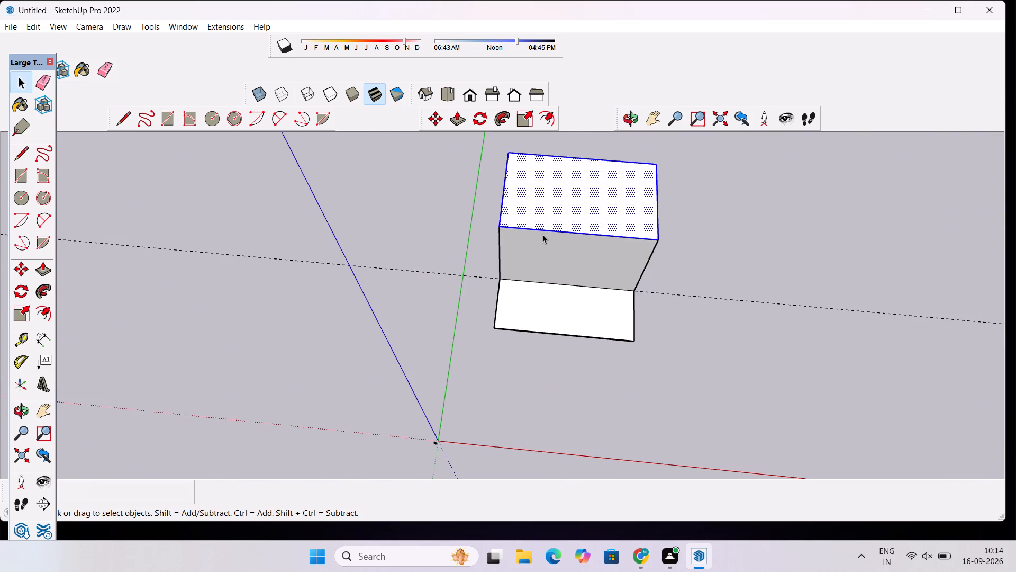
left_click(546, 333, "ctrl")
scroll(524, 313, "up", 7, "ctrl")
left_click(467, 302, "ctrl")
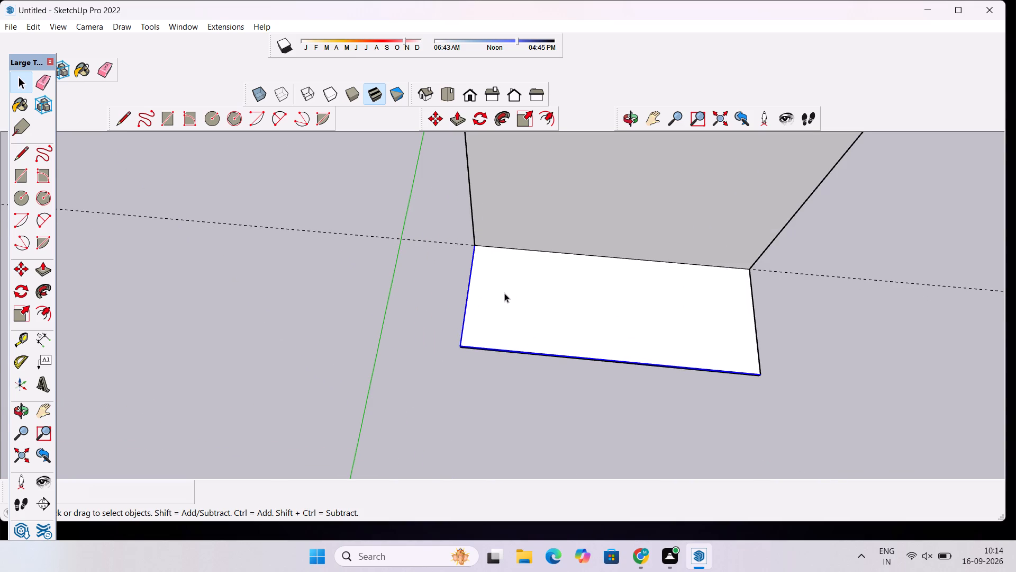
scroll(485, 281, "down", 7)
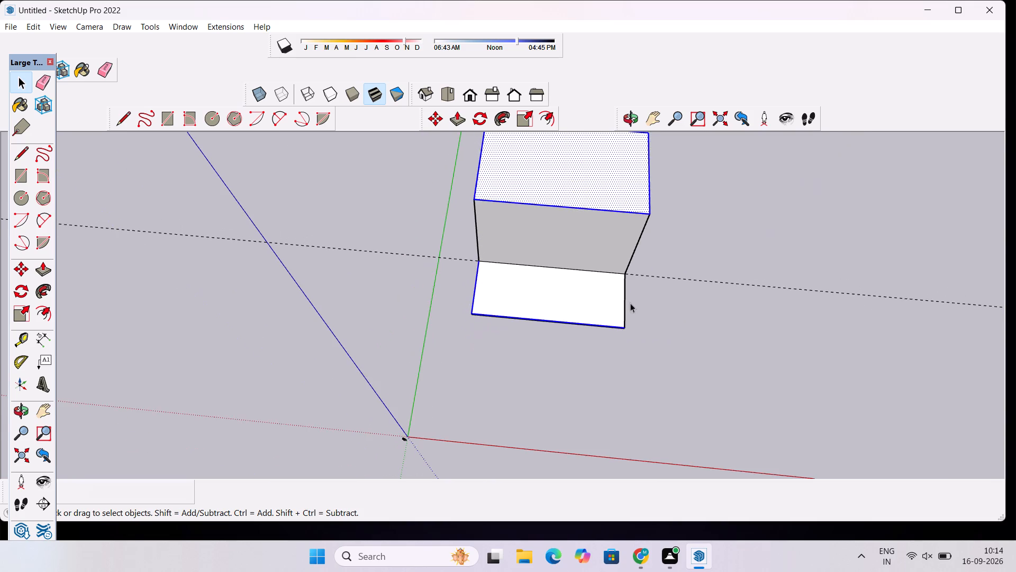
scroll(652, 313, "up", 9)
left_click(606, 301, "ctrl")
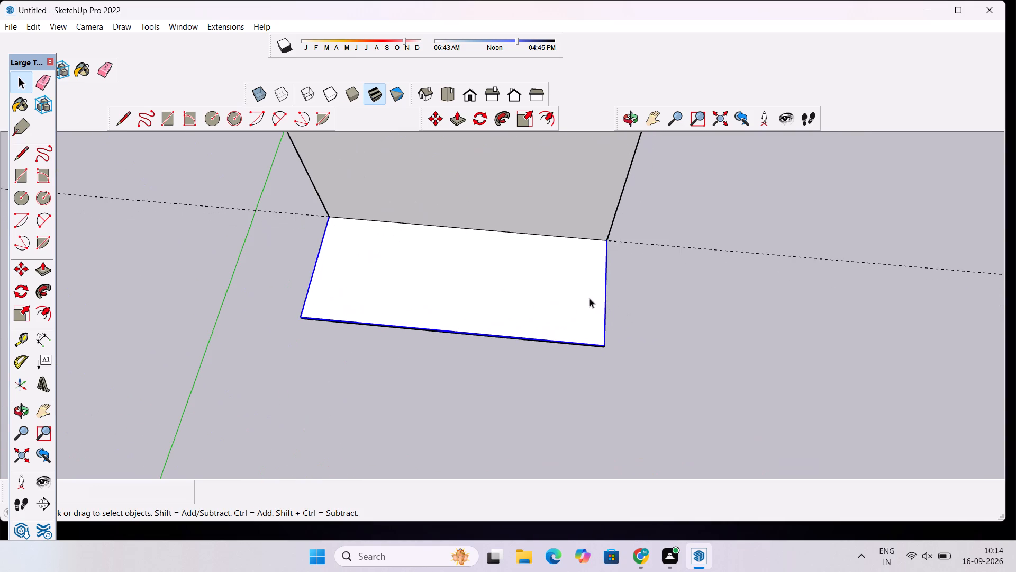
scroll(550, 298, "down", 9)
scroll(643, 198, "down", 10)
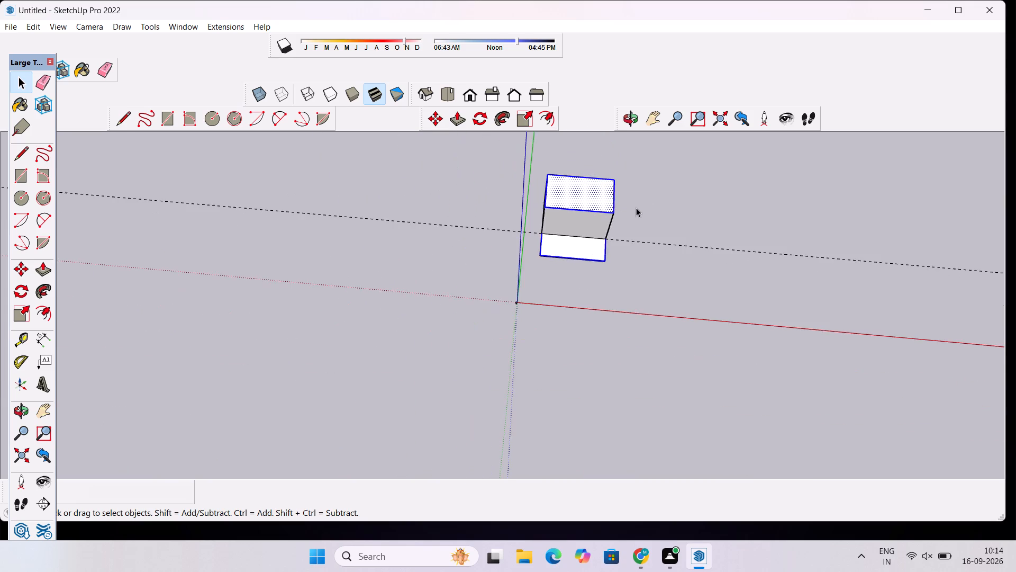
scroll(672, 217, "up", 9)
left_click_drag(685, 236, 556, 277)
key("m")
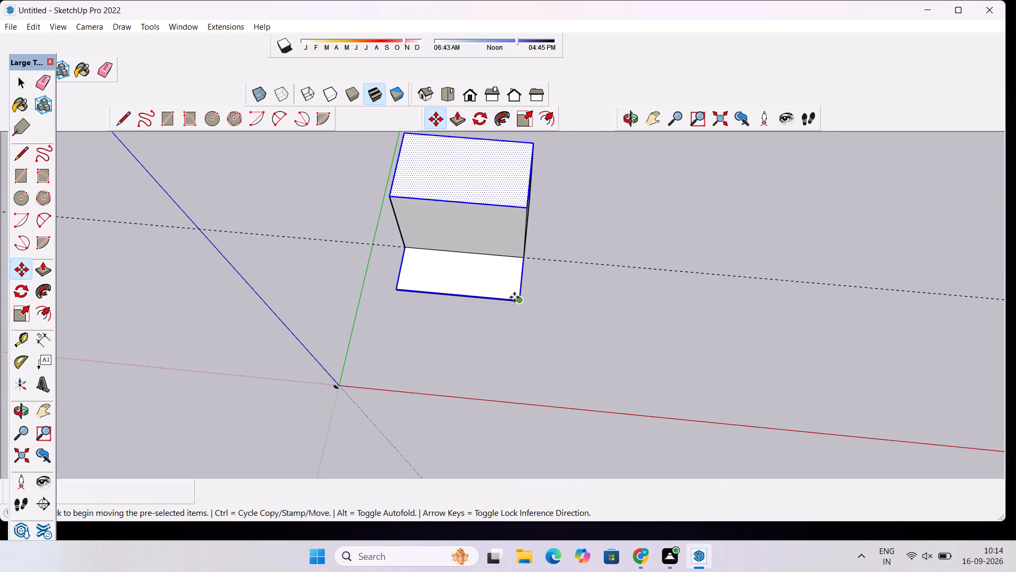
left_click(522, 301)
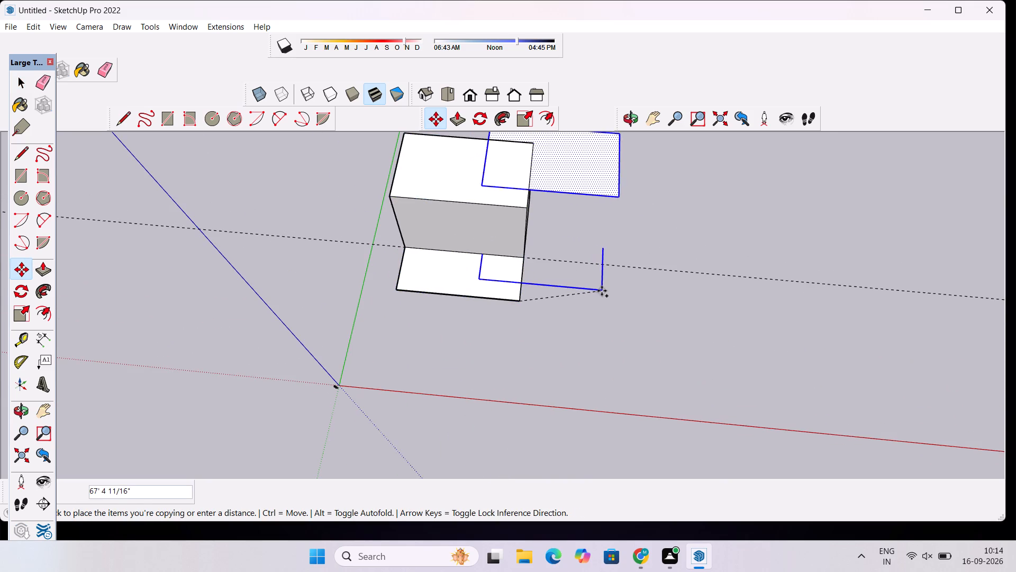
scroll(602, 291, "down", 5)
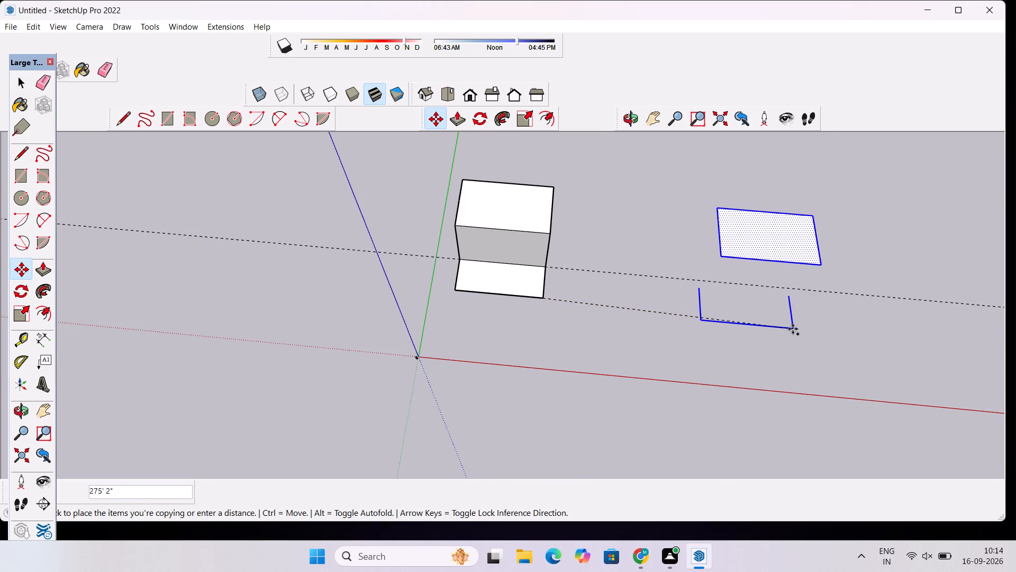
left_click(793, 329)
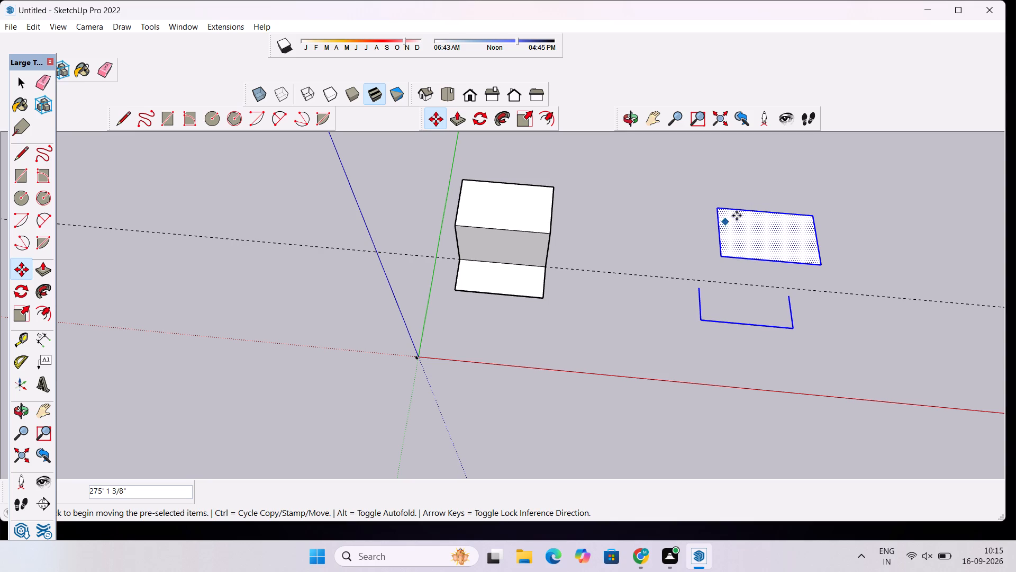
Examine the copied face and the three separate lower edges beside the building from several angles.
scroll(736, 254, "up", 3)
scroll(751, 243, "down", 5)
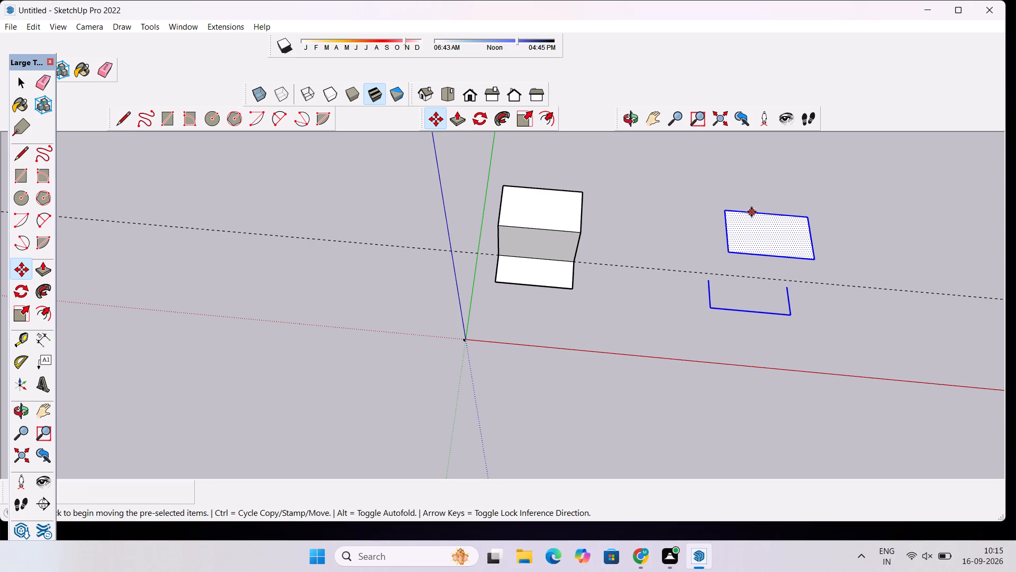
scroll(768, 265, "up", 4)
scroll(769, 271, "down", 4)
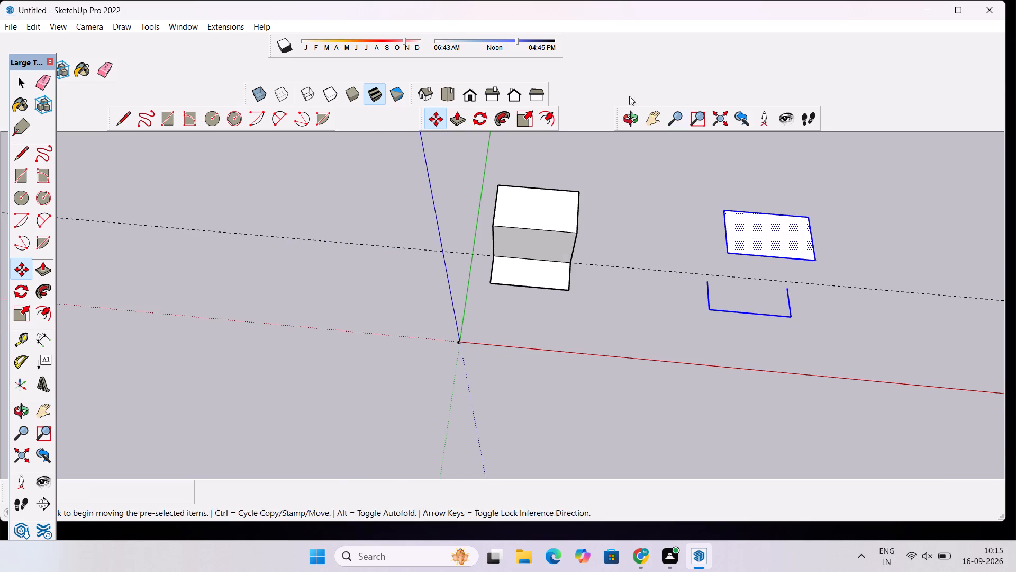
left_click(627, 119)
left_click_drag(730, 266, 600, 202)
scroll(597, 198, "down", 3)
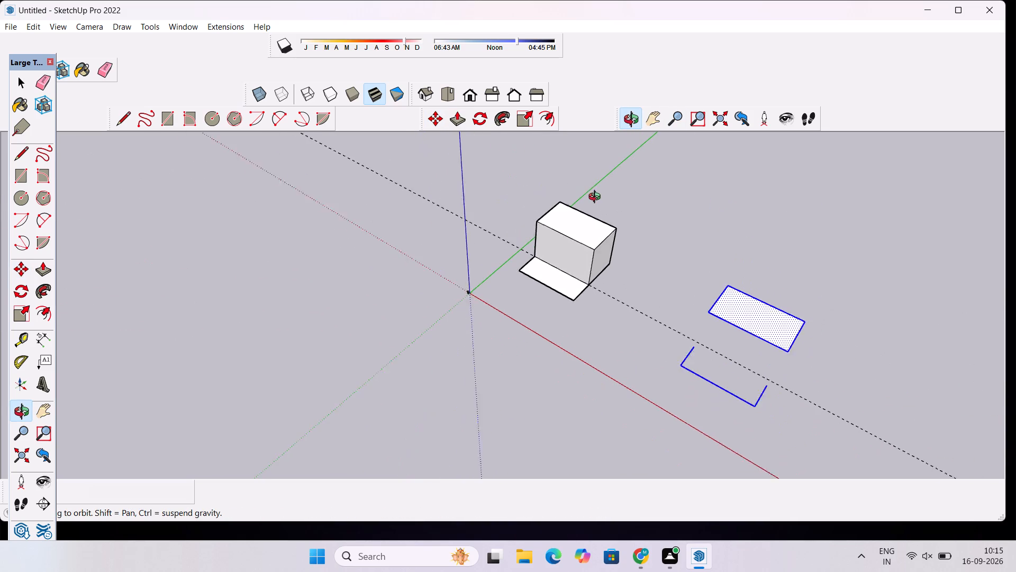
scroll(597, 198, "down", 1)
left_click_drag(656, 251, 630, 195, "shift")
scroll(618, 202, "up", 4, "shift")
left_click_drag(710, 266, 606, 269, "shift")
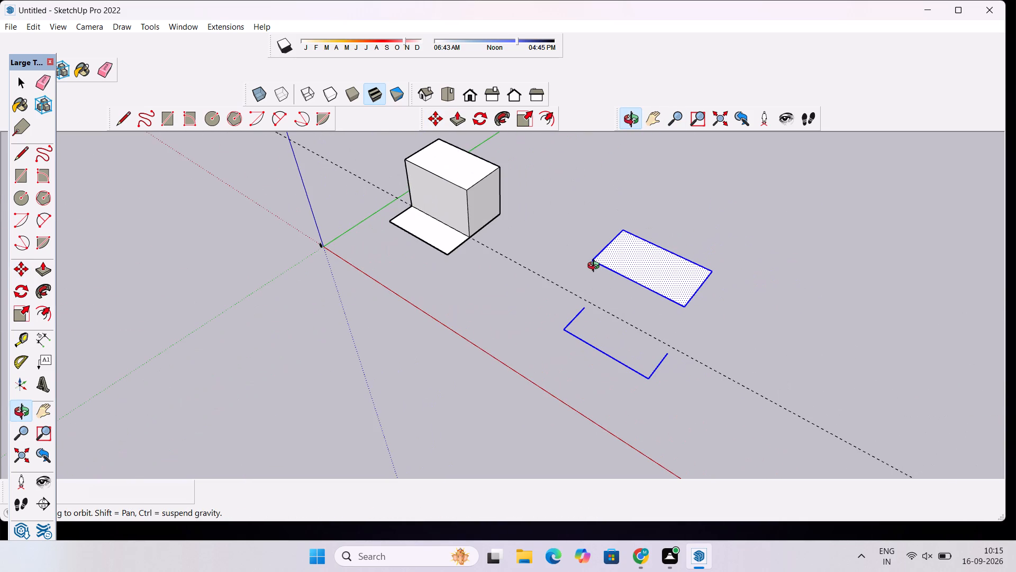
key("space")
left_click(804, 234)
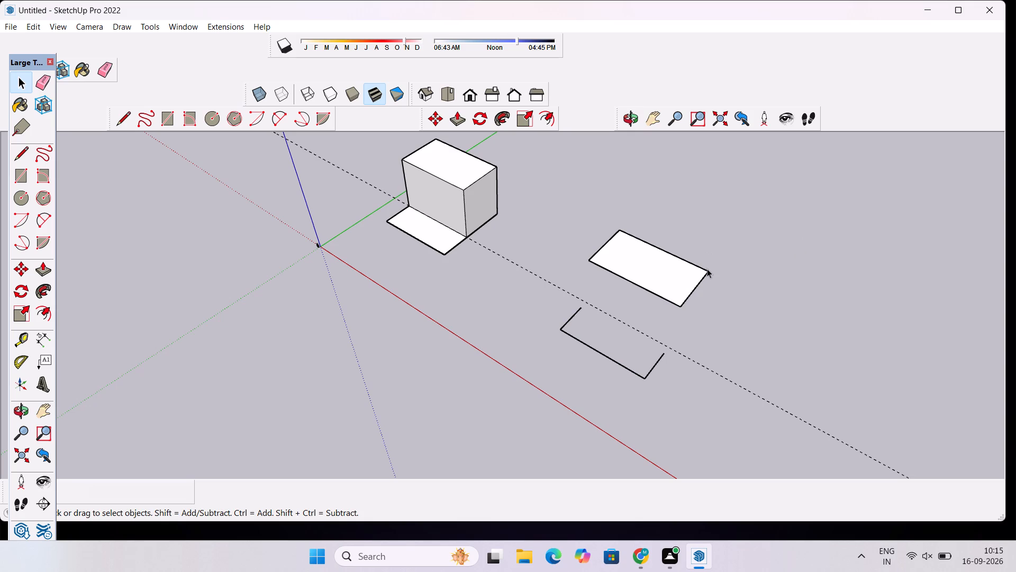
left_click(632, 126)
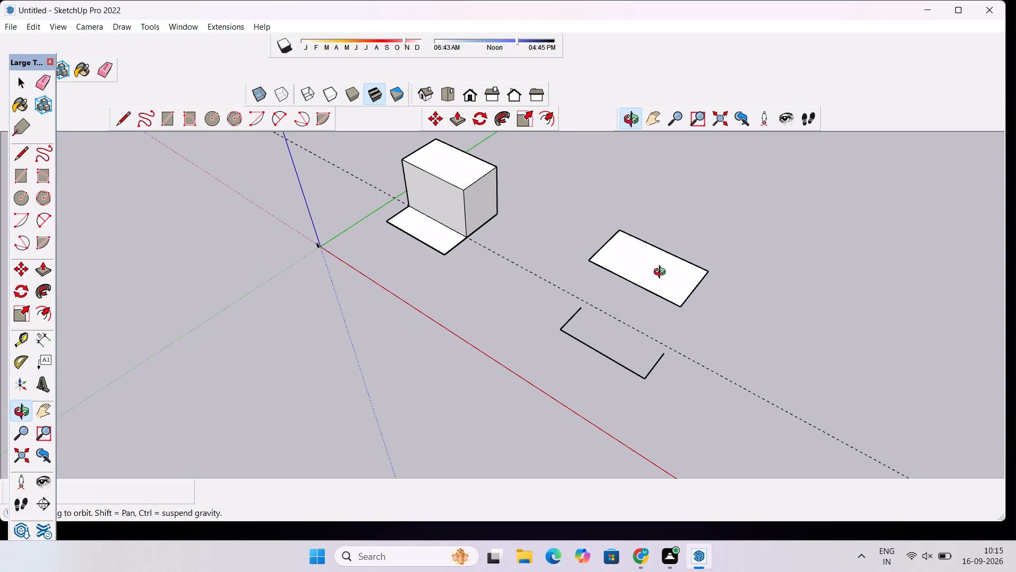
left_click_drag(661, 281, 617, 220, "shift")
scroll(602, 220, "up", 6, "shift")
left_click_drag(600, 220, 570, 271, "shift")
key("space")
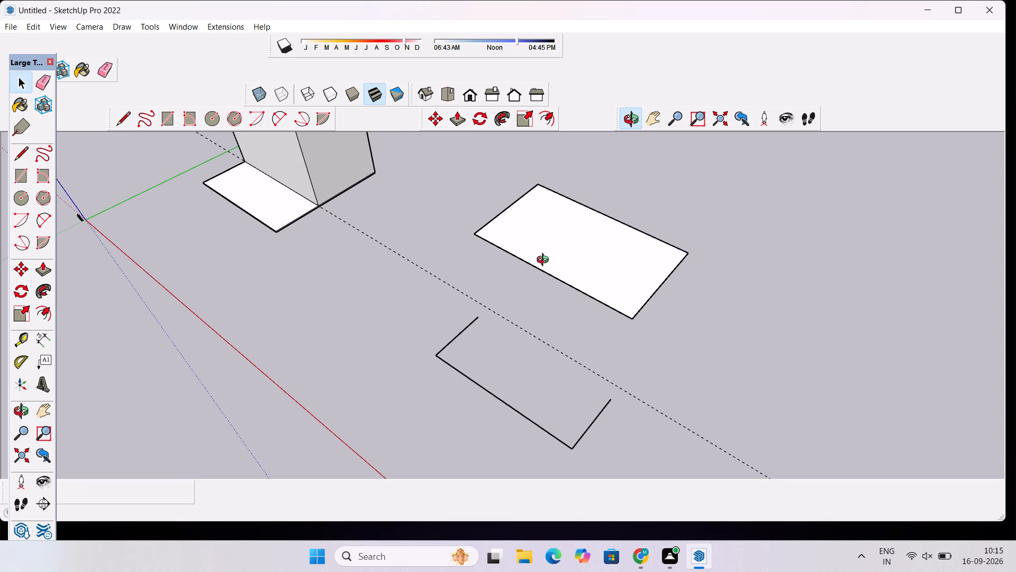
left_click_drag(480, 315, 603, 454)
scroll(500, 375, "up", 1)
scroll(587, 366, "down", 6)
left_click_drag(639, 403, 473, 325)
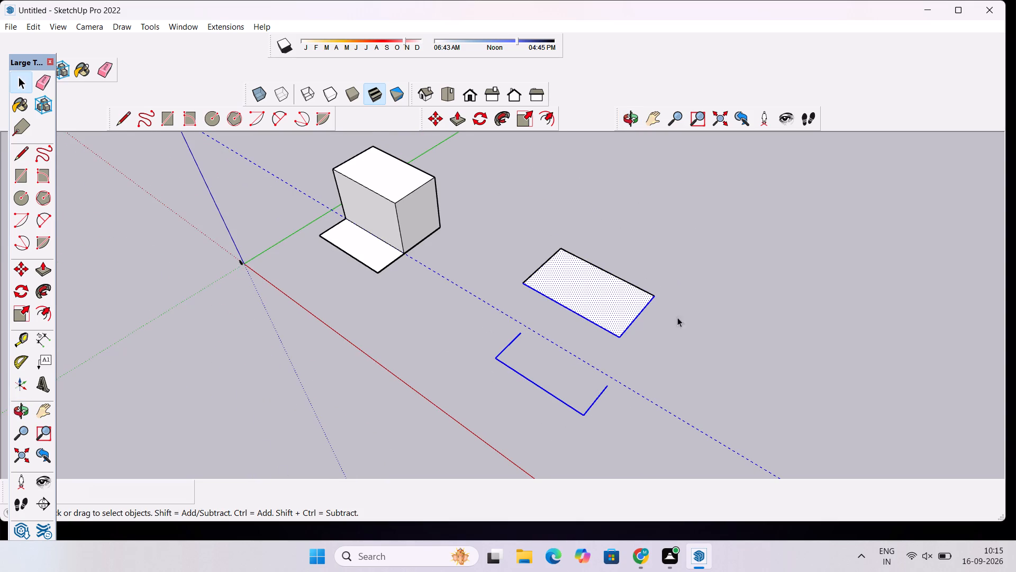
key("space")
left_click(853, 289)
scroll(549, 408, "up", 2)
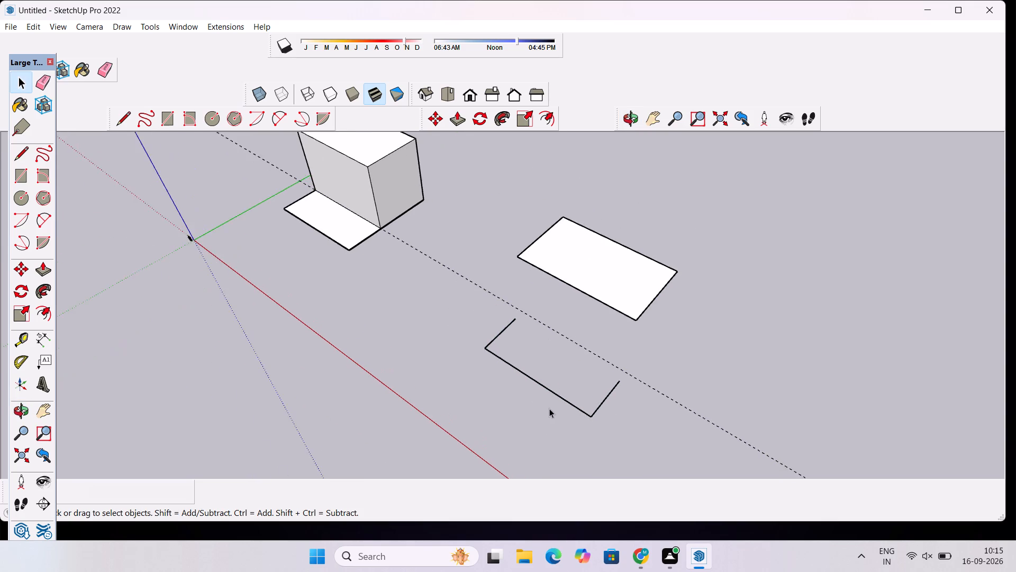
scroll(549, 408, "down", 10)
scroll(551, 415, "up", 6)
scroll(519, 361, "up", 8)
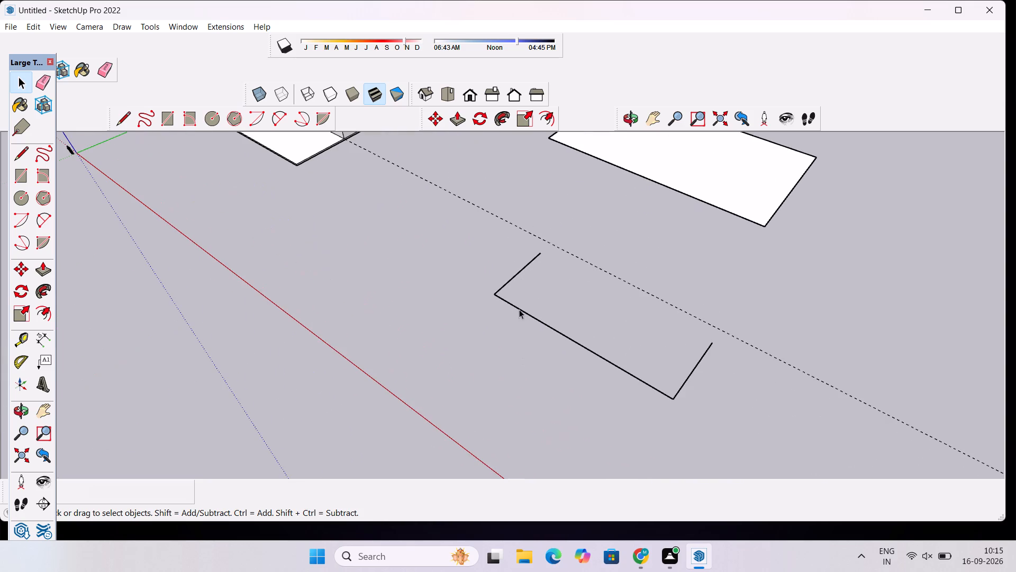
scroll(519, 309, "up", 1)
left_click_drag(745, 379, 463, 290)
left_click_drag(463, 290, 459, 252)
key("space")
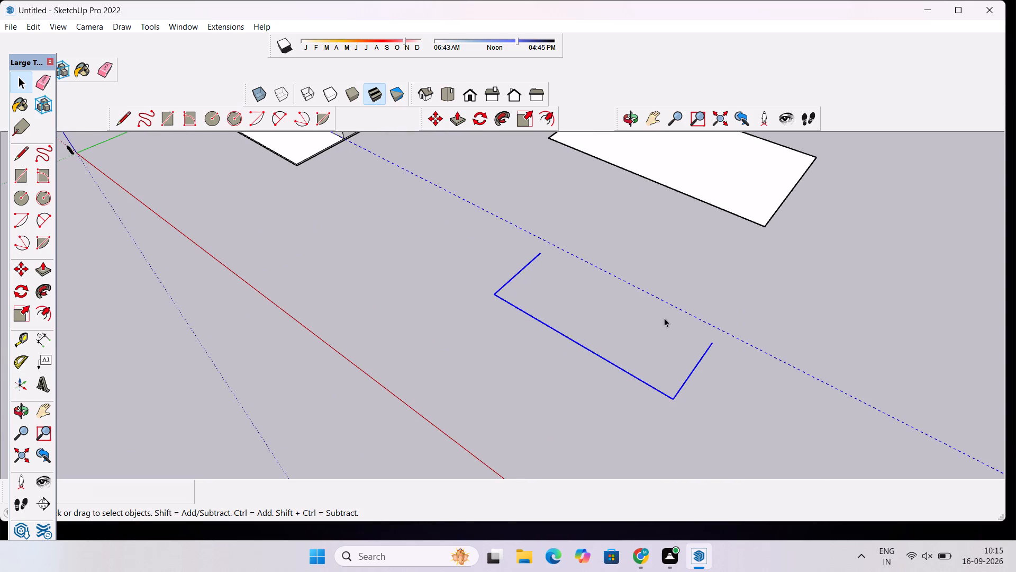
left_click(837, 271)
Move the three copied lower edges up 70' so that their open ends meet the corners of the copied top face.
scroll(711, 403, "up", 3)
left_click_drag(731, 370, 576, 367)
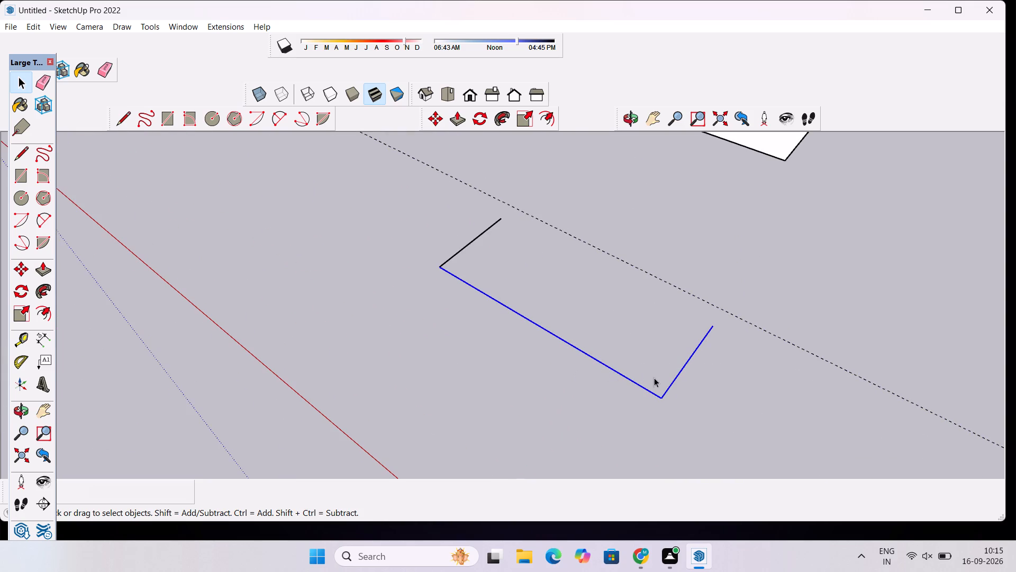
left_click_drag(452, 234, 473, 273, "ctrl")
left_click_drag(504, 267, 433, 246, "ctrl")
key("m")
scroll(289, 209, "down", 4)
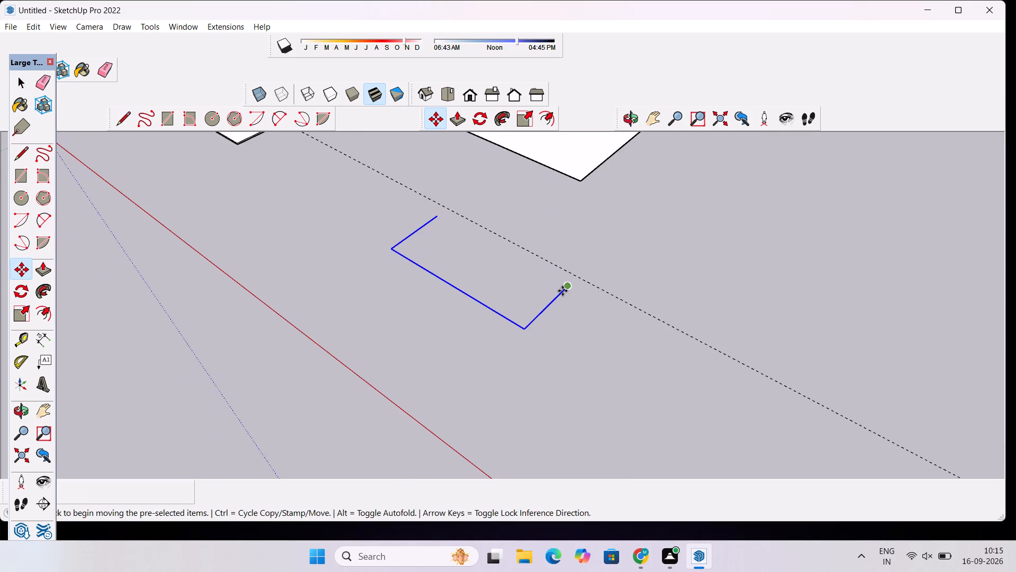
left_click(564, 287)
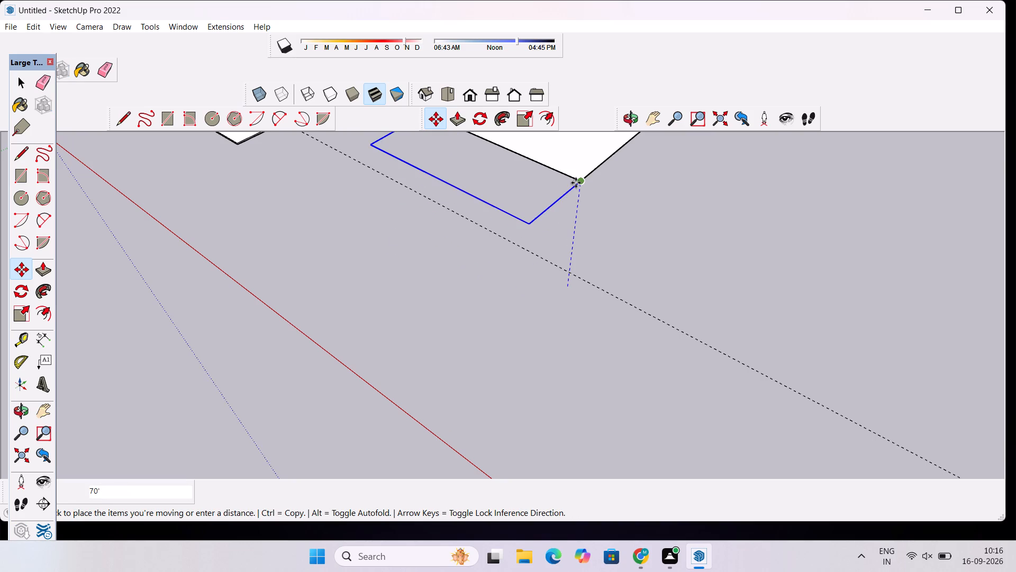
left_click(576, 183)
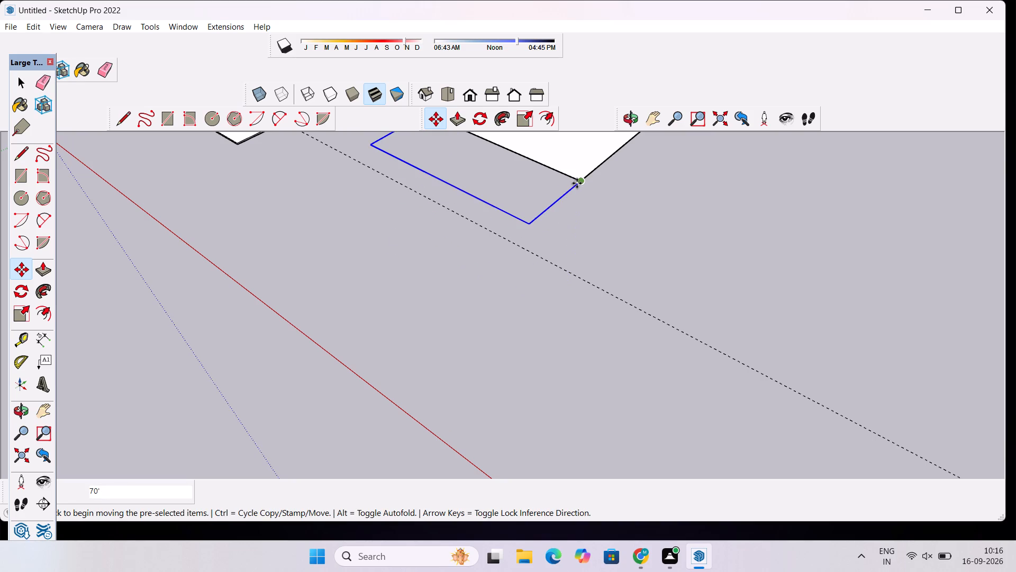
Examine the joined outline beside the building from several angles.
scroll(518, 265, "down", 9)
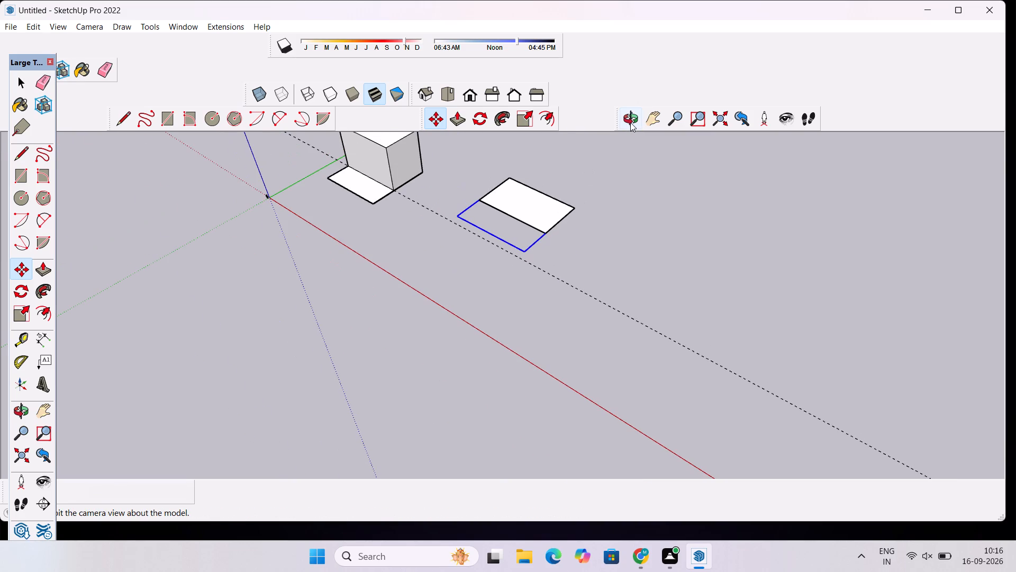
left_click(630, 122)
scroll(457, 217, "up", 2)
left_click_drag(438, 217, 515, 219)
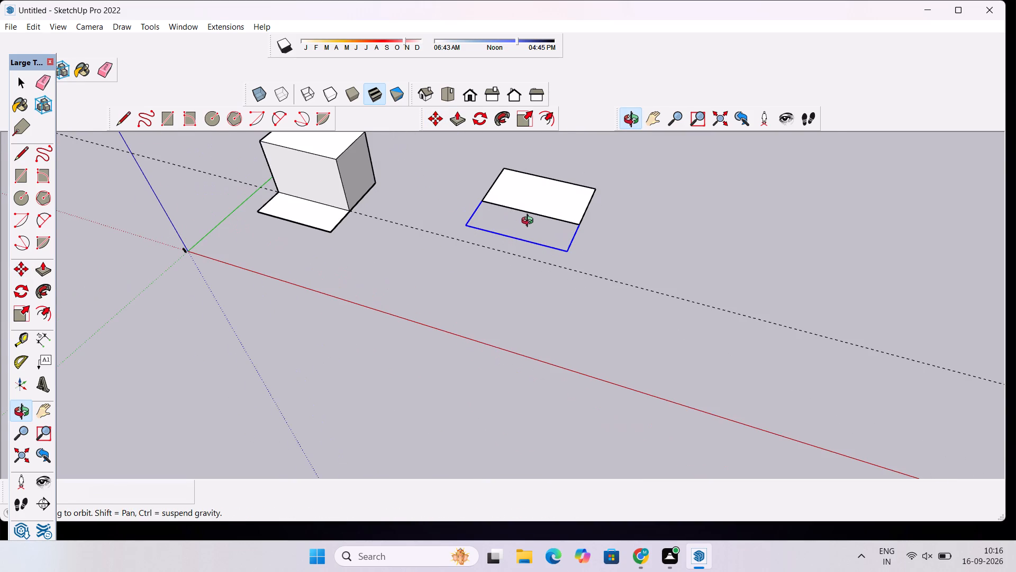
left_click_drag(541, 229, 474, 255)
scroll(473, 255, "down", 4)
left_click_drag(437, 274, 534, 248)
scroll(533, 248, "down", 2)
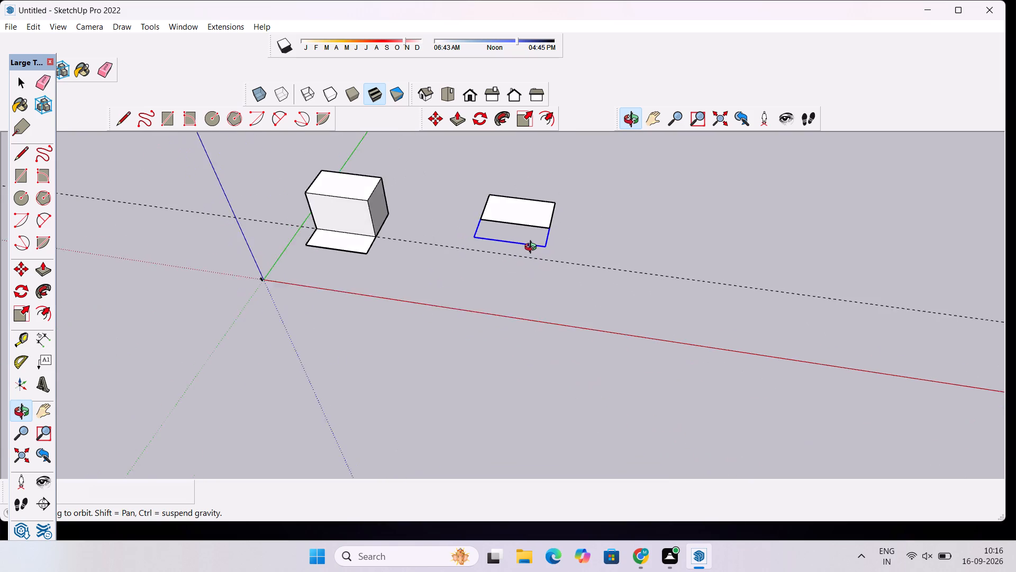
scroll(533, 248, "down", 2)
left_click_drag(478, 249, 517, 293, "shift")
scroll(517, 288, "up", 8)
left_click_drag(502, 274, 523, 358)
scroll(524, 340, "up", 4)
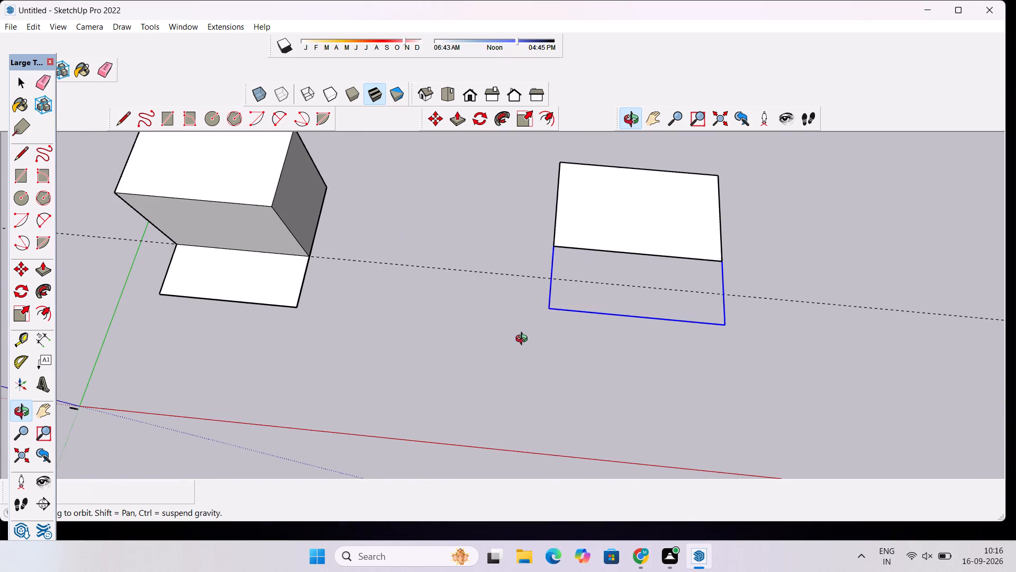
left_click_drag(523, 334, 539, 350, "shift")
Erase the dashed guide line running past the building and the copied outline.
key("space")
scroll(536, 335, "down", 3)
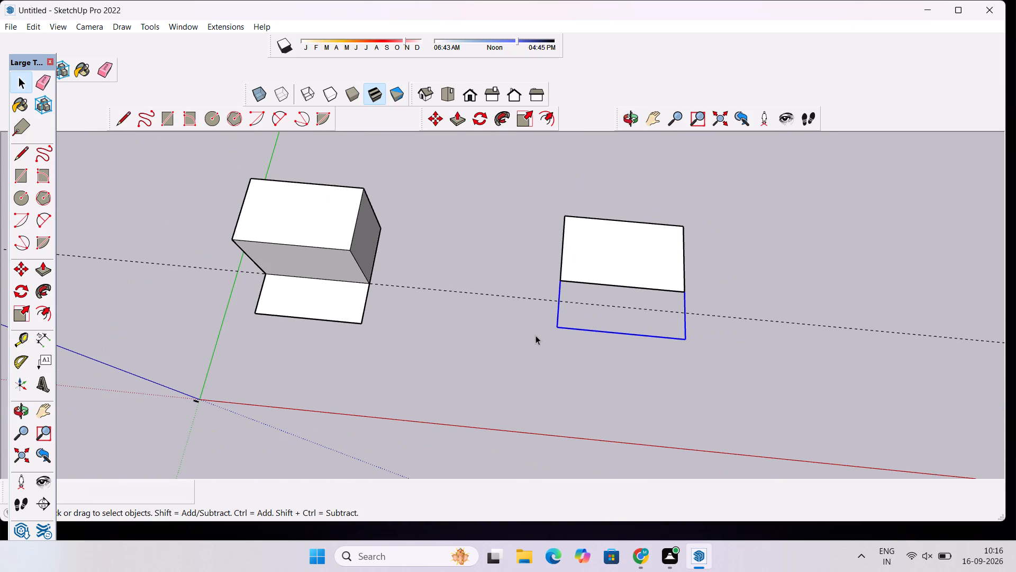
key("e")
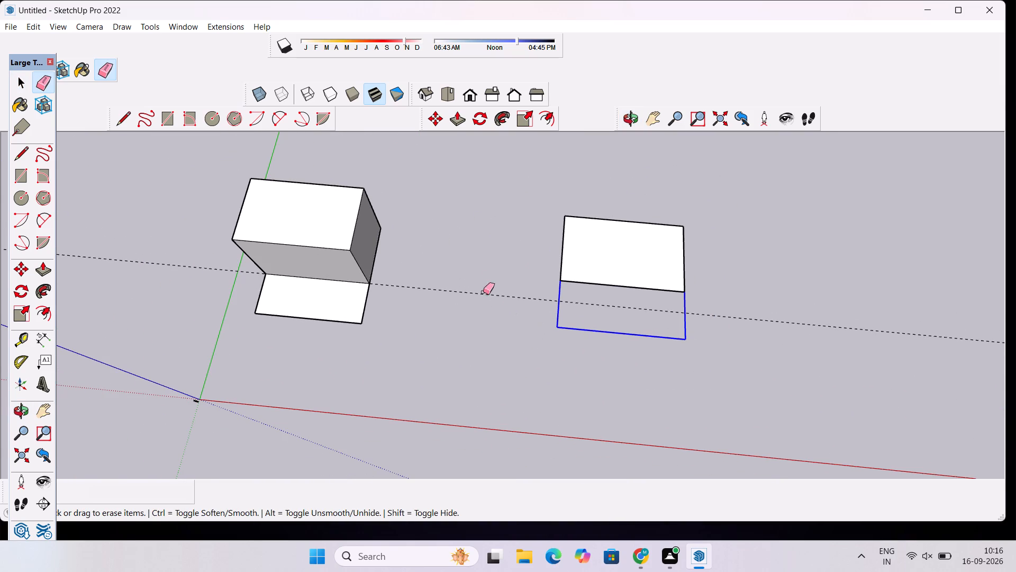
left_click_drag(483, 274, 485, 296)
key("space")
Retrace about 12' 6" of the open outline's side edge from its outer corner to fill the outline with a face.
scroll(639, 285, "up", 3)
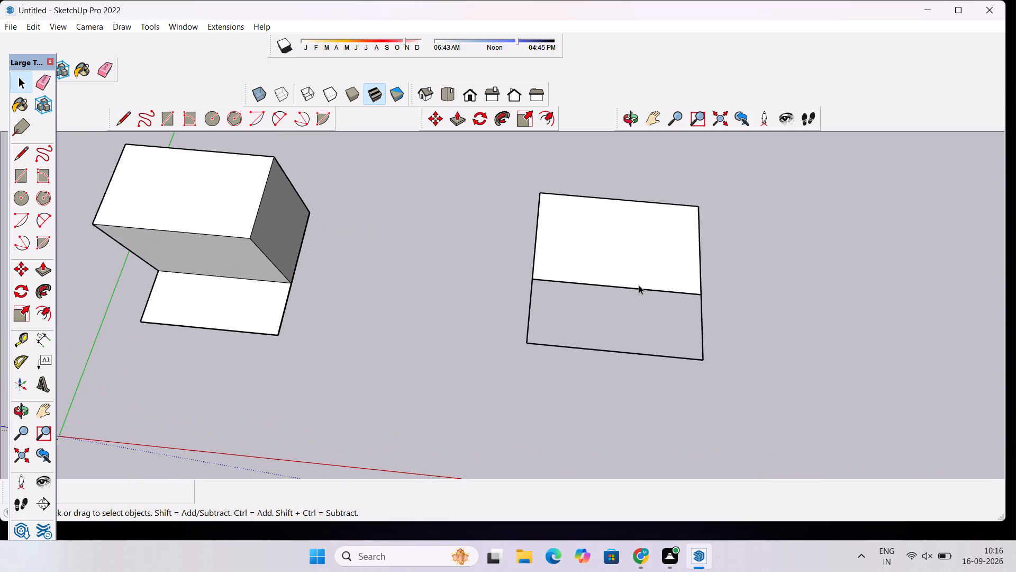
key("l")
left_click(527, 342)
left_click(529, 323)
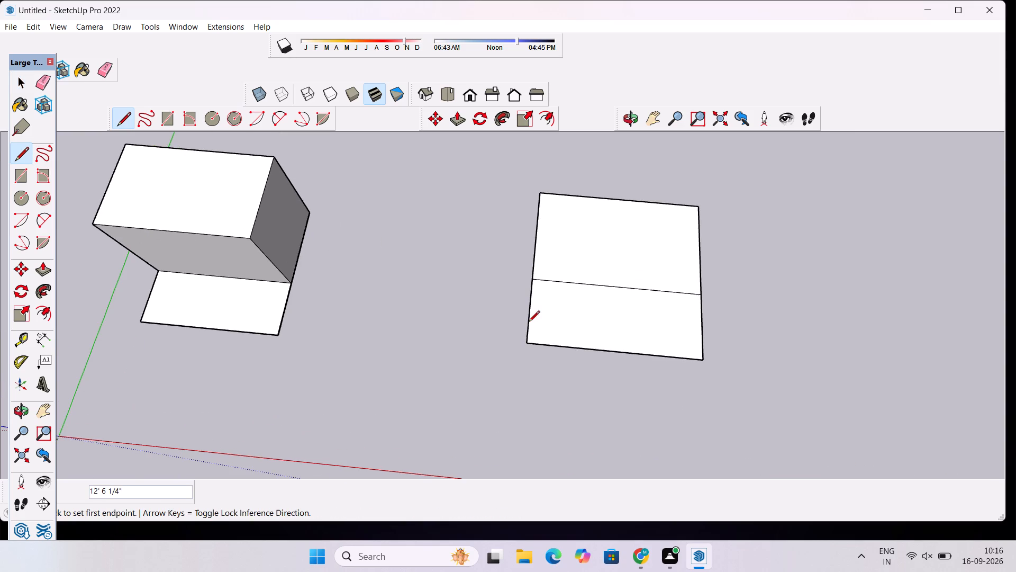
Erase the dividing edge between the two copied faces to merge them into one.
key("space")
type("e")
left_click_drag(641, 264, 643, 288)
Examine the merged flat face and its height relative to the building from several angles, including from ground level.
left_click(627, 125)
left_click_drag(580, 281, 647, 68)
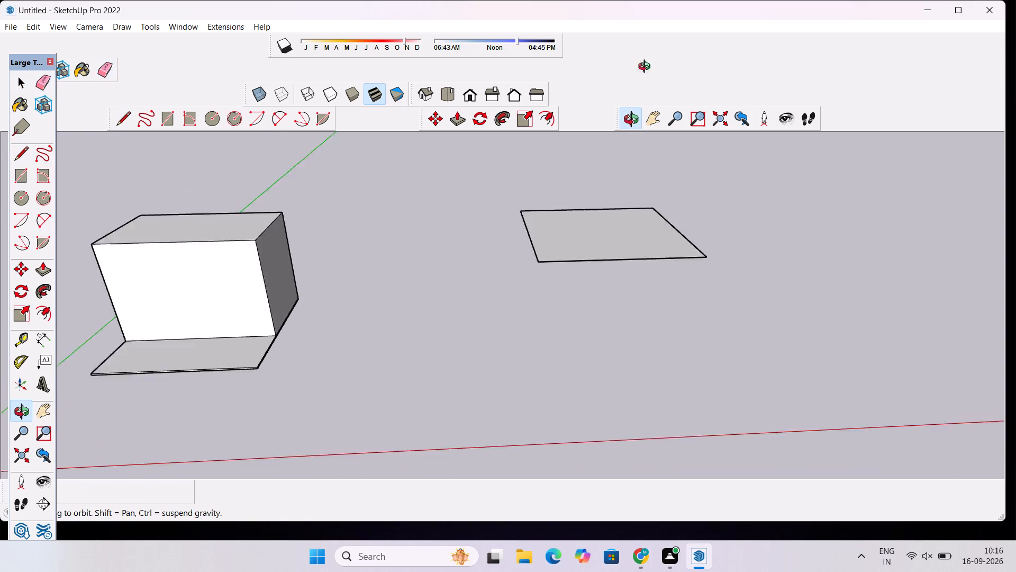
left_click_drag(647, 68, 660, 51)
left_click_drag(565, 253, 513, 279)
scroll(522, 237, "down", 2)
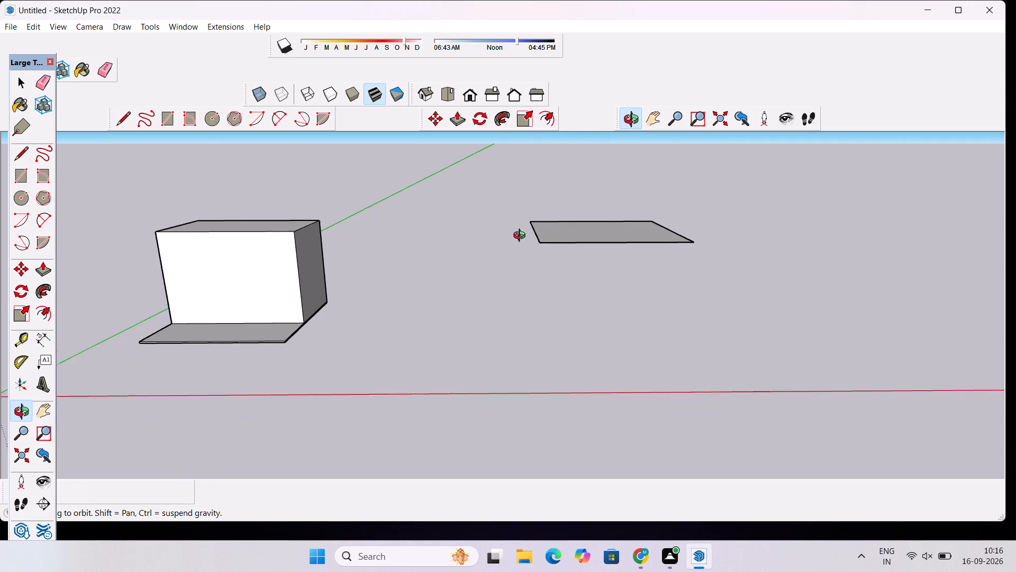
scroll(522, 237, "down", 10)
left_click_drag(527, 231, 532, 370)
scroll(418, 246, "up", 7)
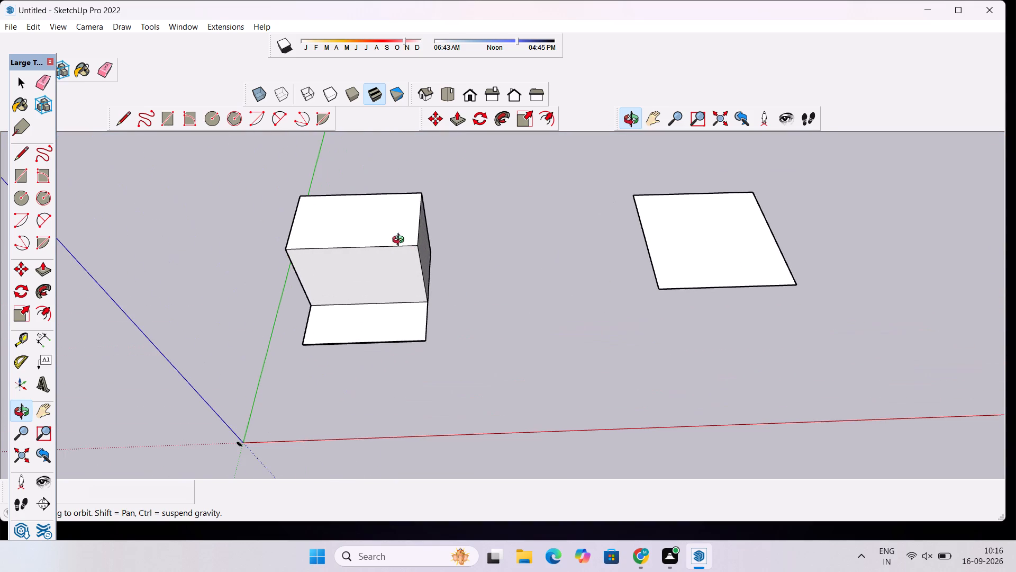
left_click_drag(378, 241, 463, 222, "shift")
scroll(466, 222, "down", 6)
left_click_drag(451, 257, 606, 284)
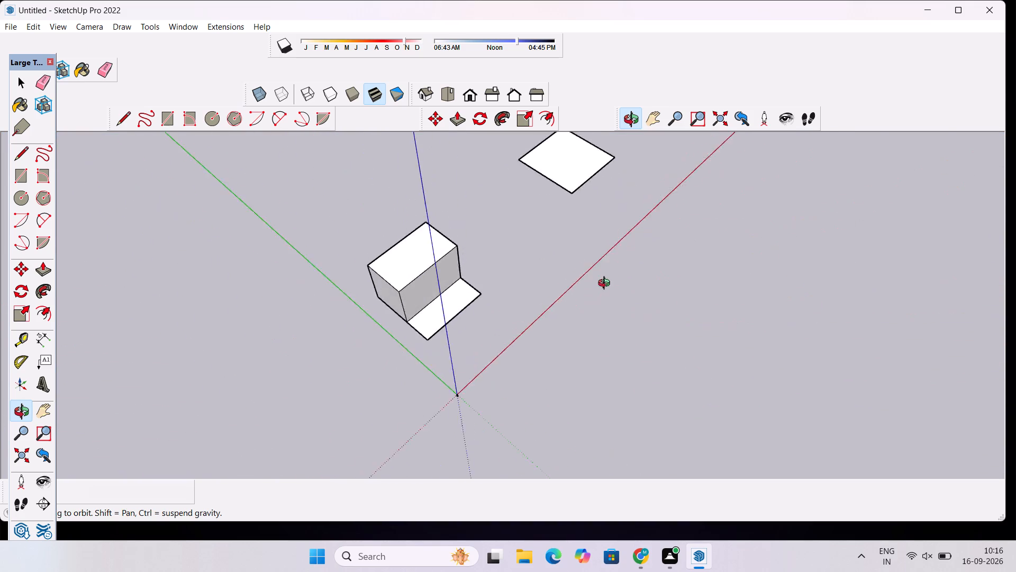
left_click_drag(606, 284, 438, 196)
scroll(515, 242, "up", 4)
left_click_drag(696, 247, 532, 271, "shift")
scroll(471, 269, "down", 5, "shift")
left_click_drag(484, 287, 480, 144)
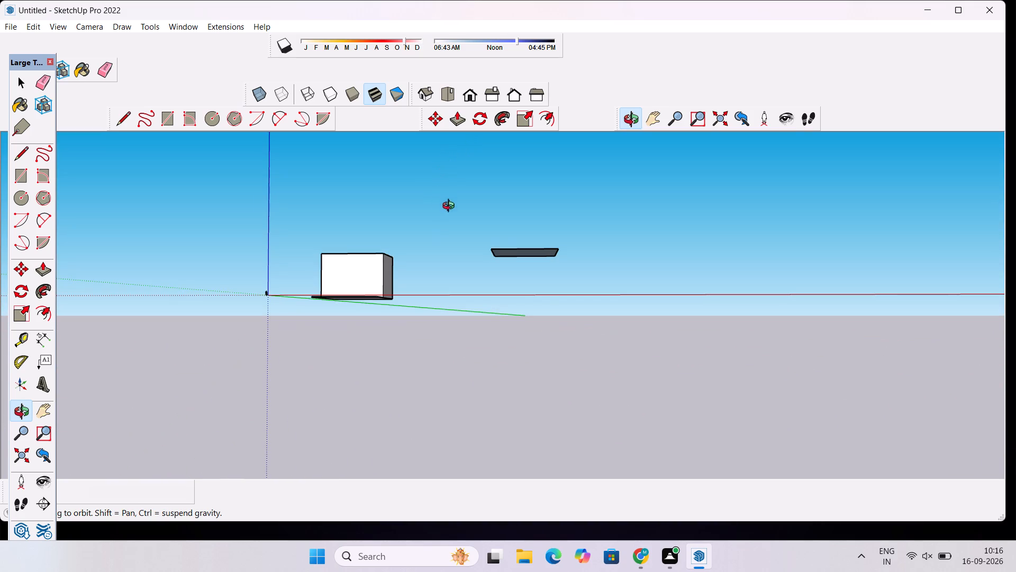
scroll(525, 266, "up", 4)
scroll(532, 223, "down", 10)
left_click_drag(542, 230, 579, 408)
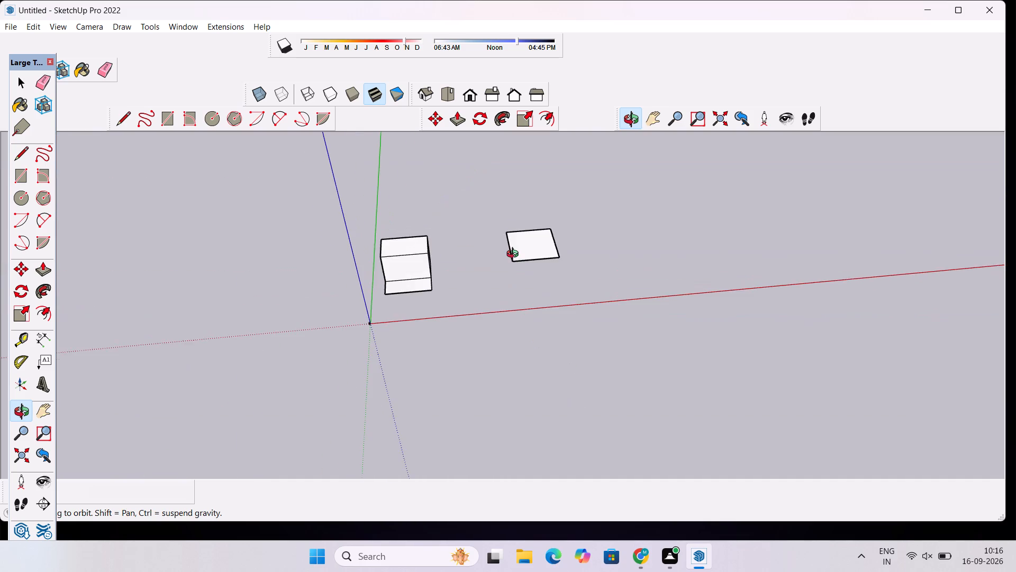
scroll(515, 255, "up", 4)
scroll(546, 238, "down", 2)
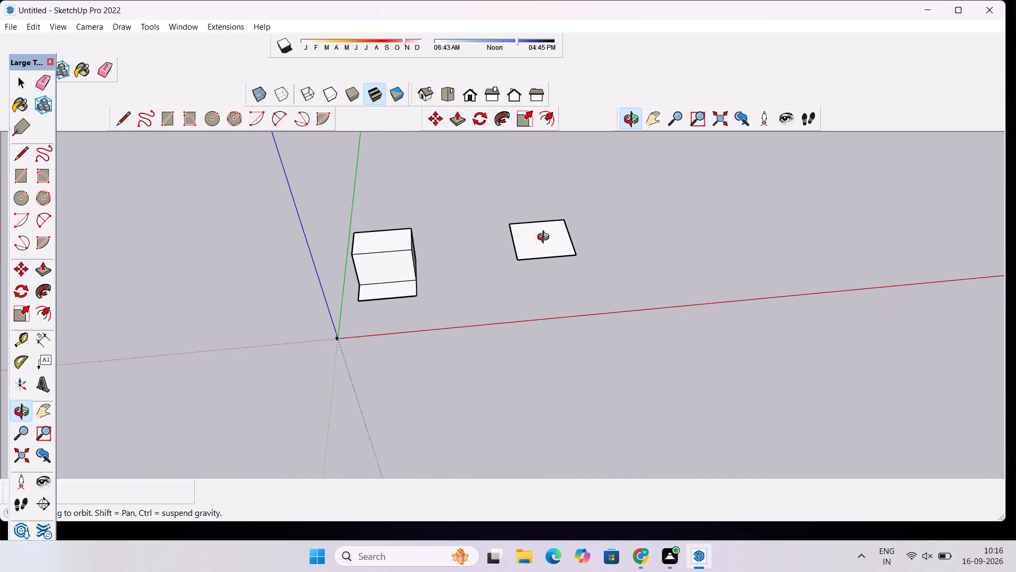
left_click_drag(558, 227, 551, 261)
scroll(533, 256, "down", 2)
left_click_drag(547, 251, 546, 285)
scroll(548, 219, "up", 4)
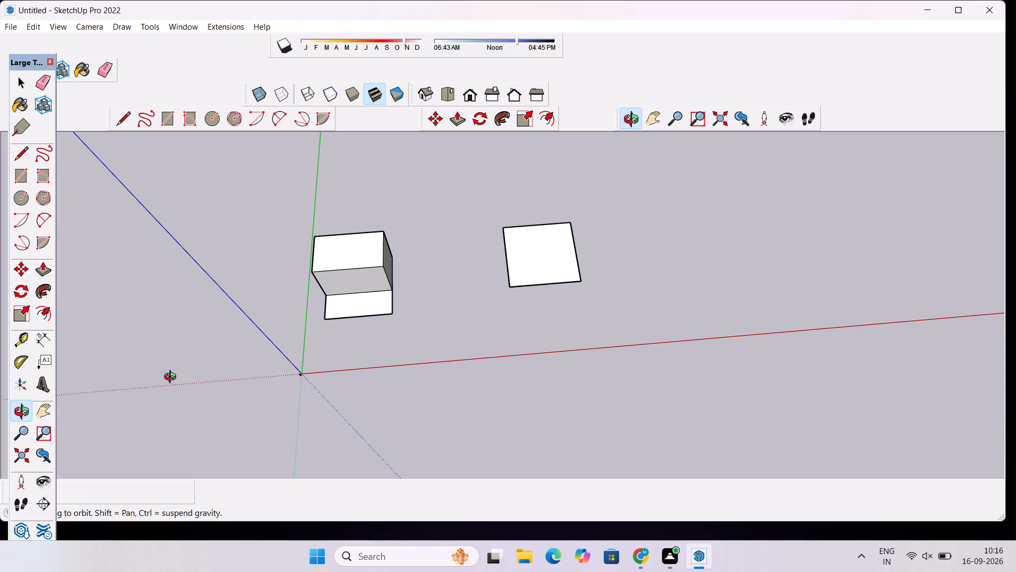
scroll(194, 350, "down", 5)
left_click_drag(333, 400, 280, 307)
scroll(298, 269, "up", 5)
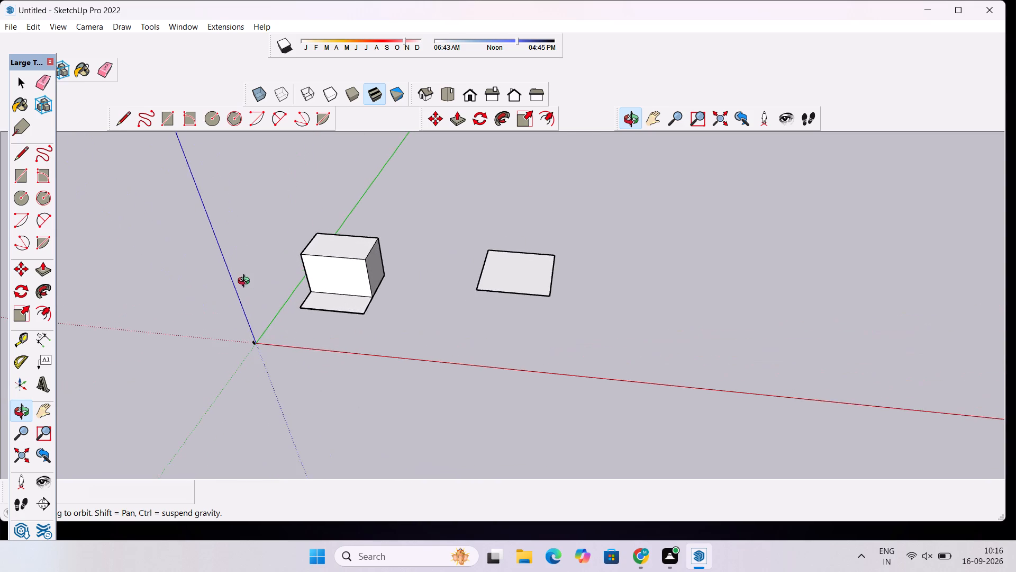
Push/Pull the flat roof-outline face beside the building by 7".
left_click_drag(254, 292, 275, 331)
scroll(303, 308, "up", 4)
left_click_drag(344, 271, 225, 328, "shift")
key("space")
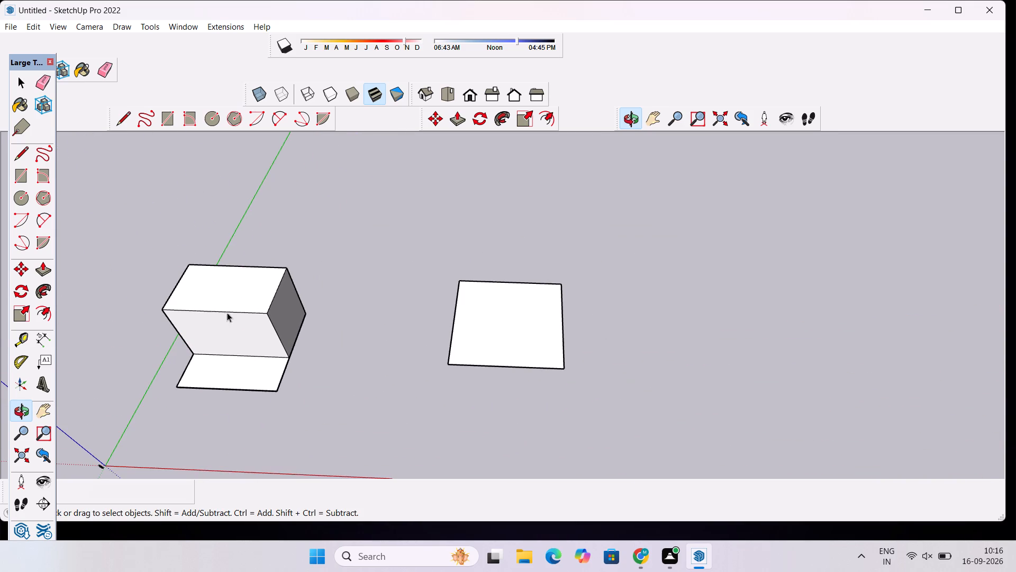
left_click(503, 347)
key("p")
left_click(503, 347)
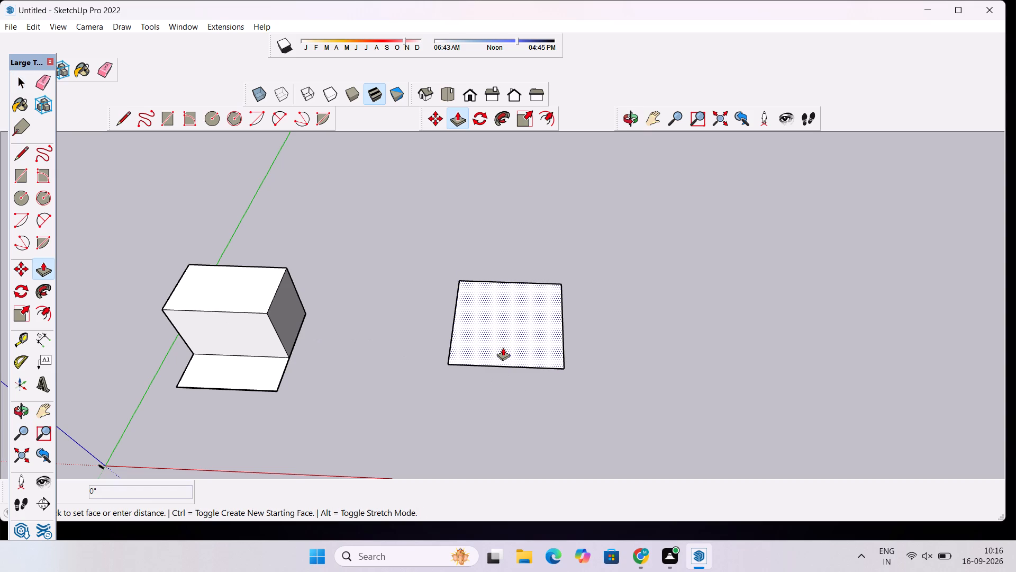
type("7\"")
key("Return")
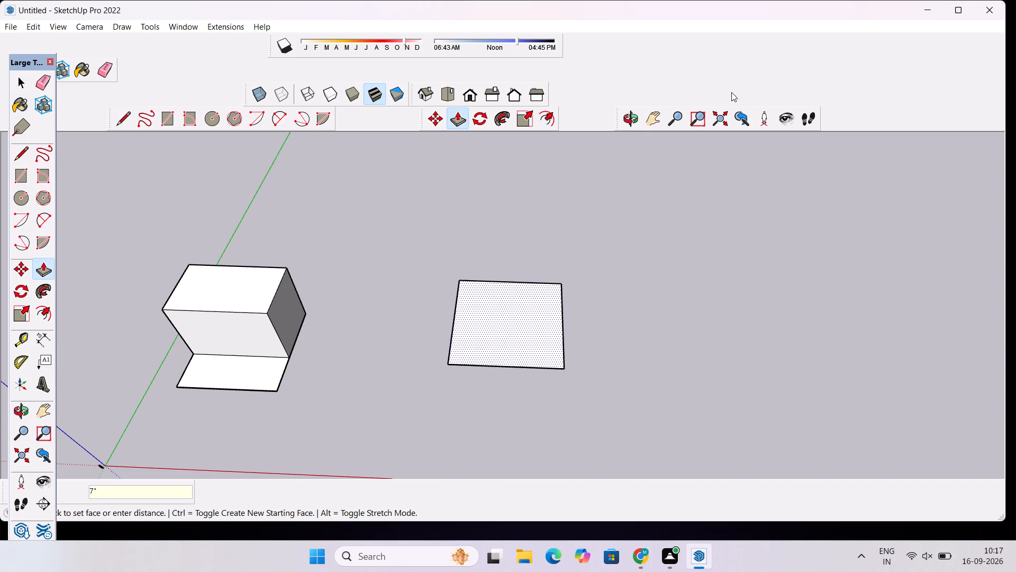
Examine the thickness of the detached roof slab from low and close-up viewpoints.
left_click(622, 119)
left_click_drag(597, 240, 575, 70)
scroll(533, 203, "up", 6)
scroll(526, 229, "down", 9)
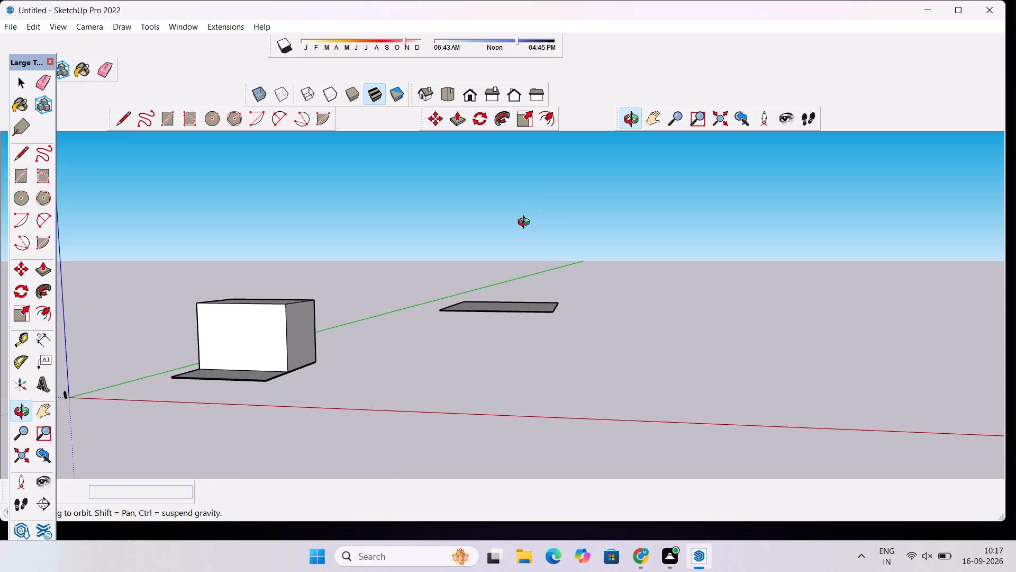
scroll(492, 216, "up", 4)
scroll(492, 213, "down", 9)
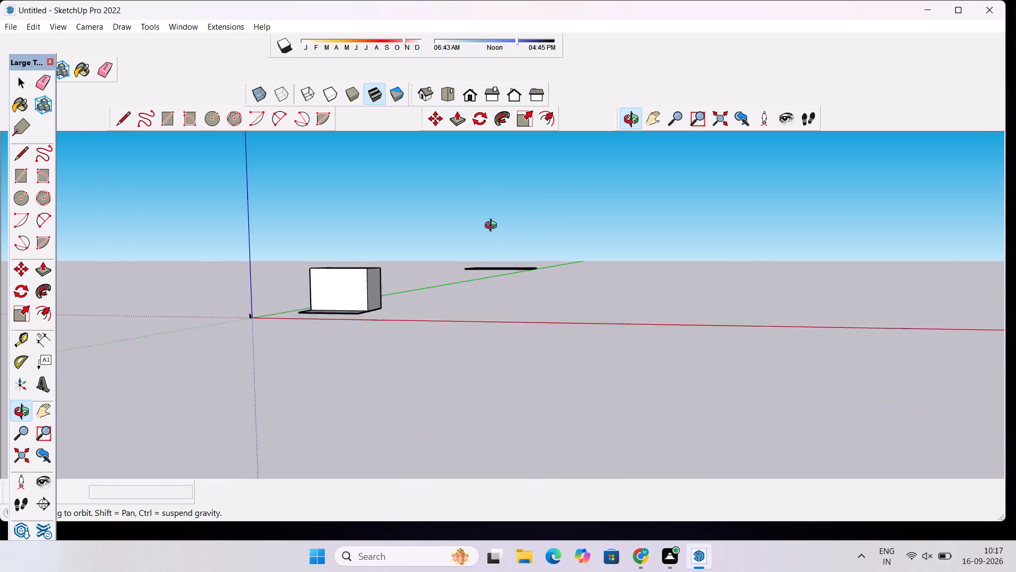
scroll(493, 227, "down", 1)
scroll(606, 249, "up", 6)
left_click_drag(515, 280, 507, 328)
scroll(442, 318, "up", 12)
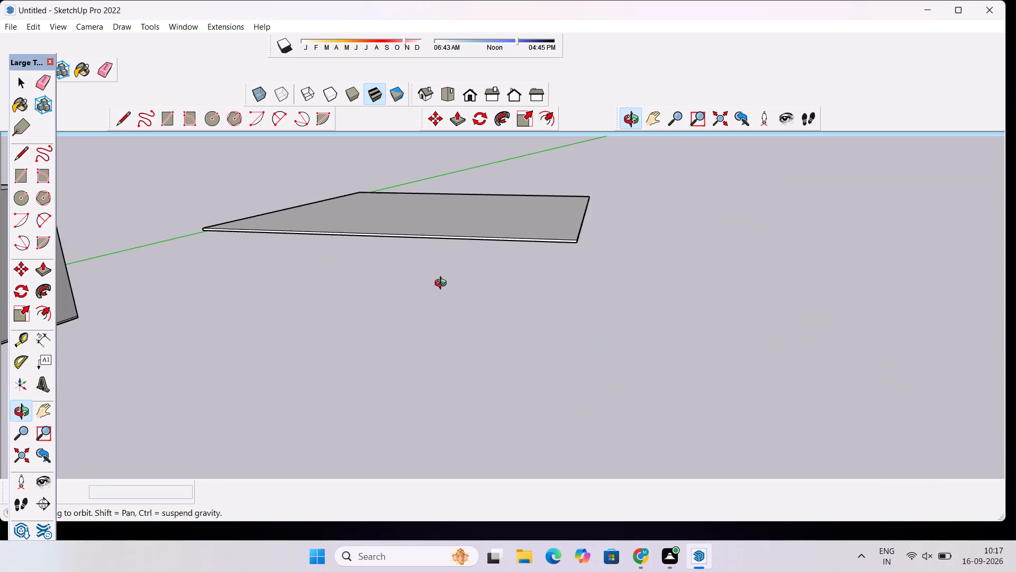
scroll(443, 279, "up", 4)
scroll(448, 268, "down", 6)
Push/Pull the top face of the detached roof slab up by a further 5".
left_click_drag(465, 252, 466, 285)
key("space")
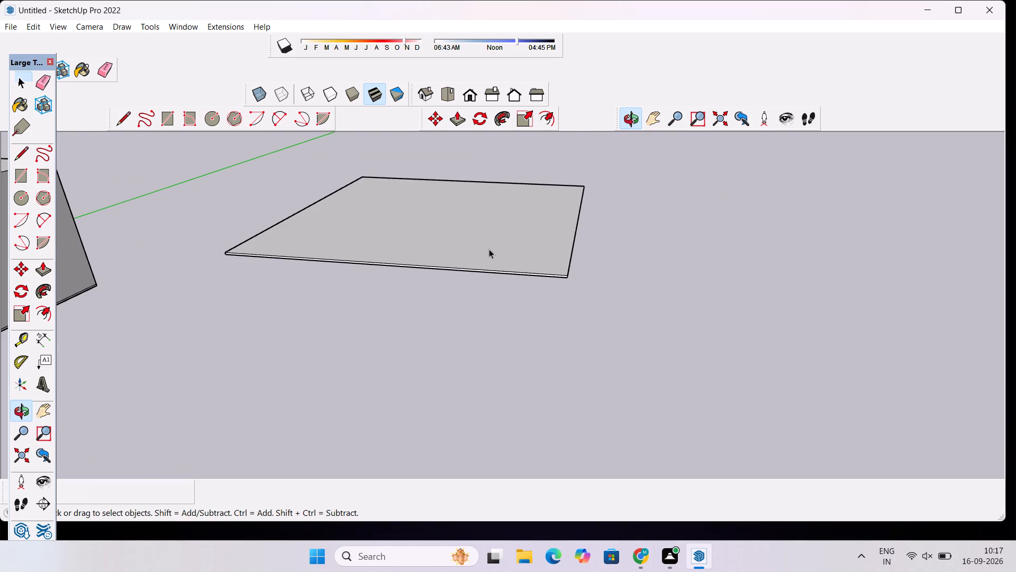
left_click(489, 249)
key("p")
left_click(489, 249)
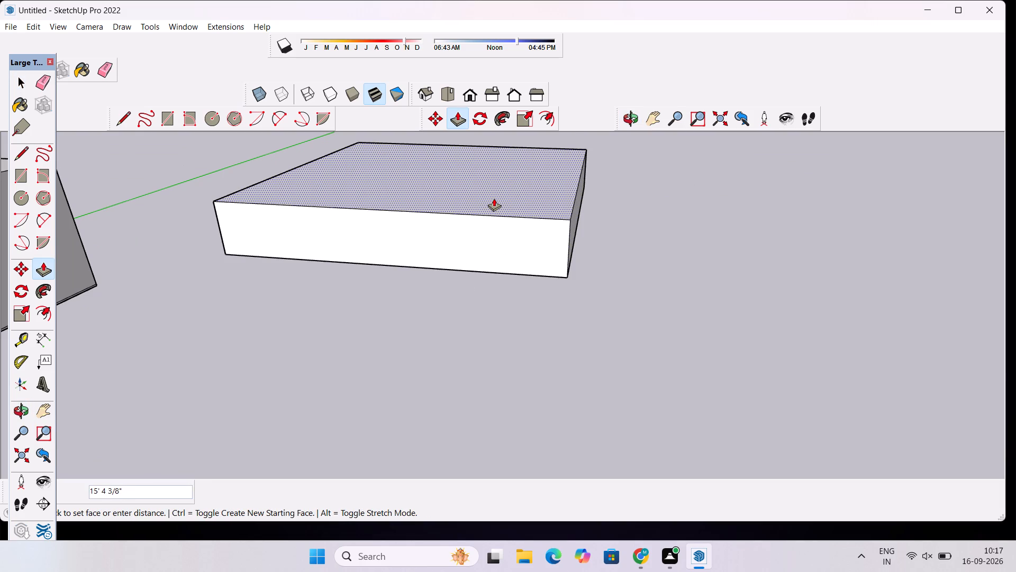
key("5")
key("shift+quotedbl")
key("Return")
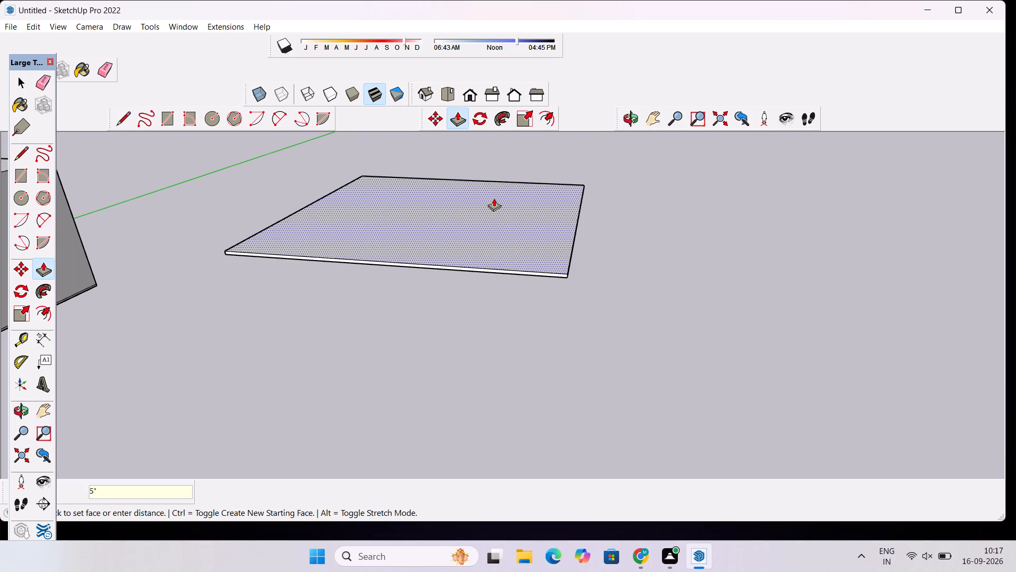
Select the entire detached roof slab and make it a group.
scroll(518, 208, "down", 14)
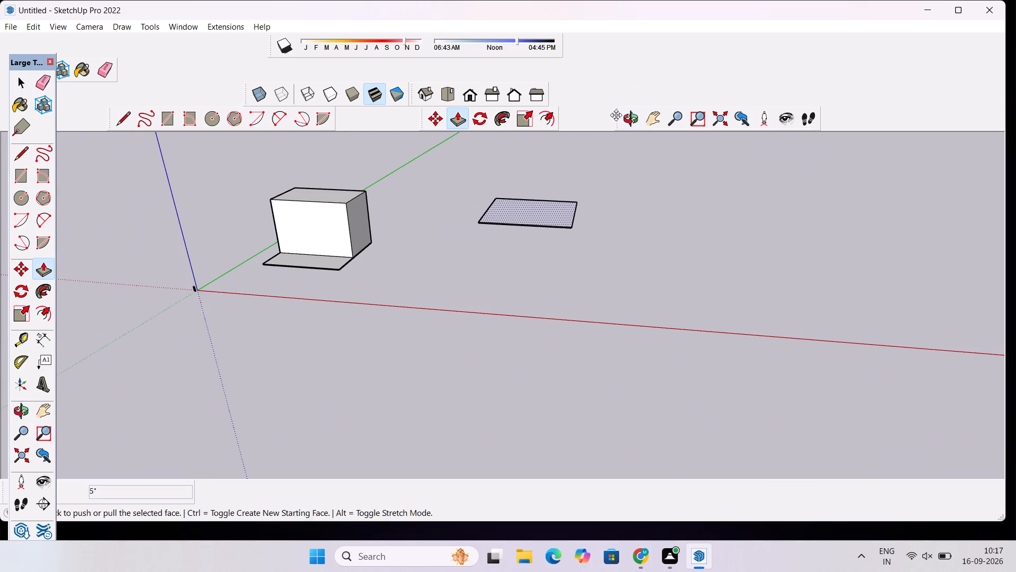
left_click(624, 115)
left_click_drag(455, 226, 625, 258)
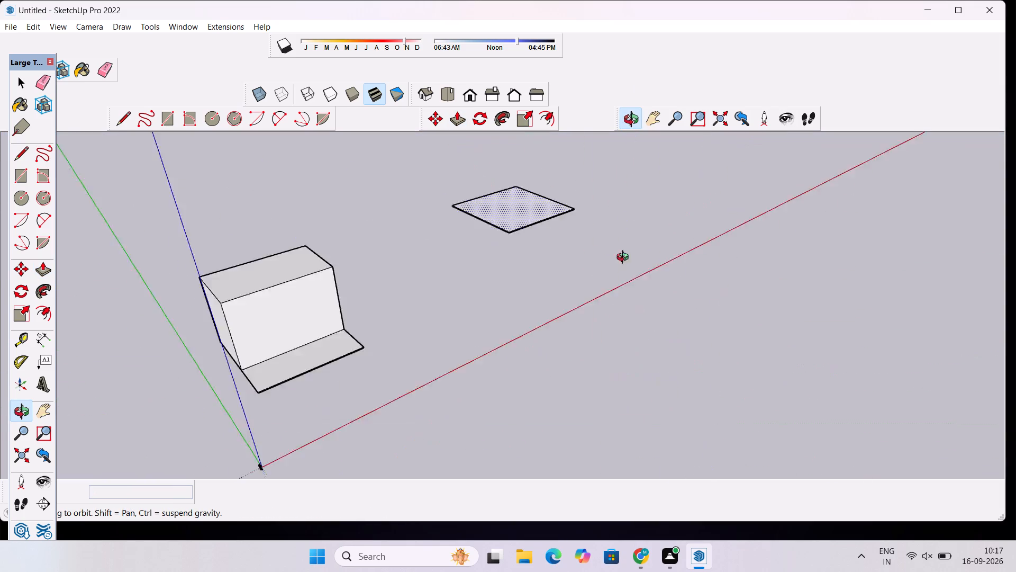
left_click_drag(625, 258, 471, 249)
scroll(420, 215, "down", 8)
scroll(425, 203, "up", 2)
left_click_drag(408, 213, 510, 247, "shift")
scroll(522, 247, "up", 4, "shift")
key("space")
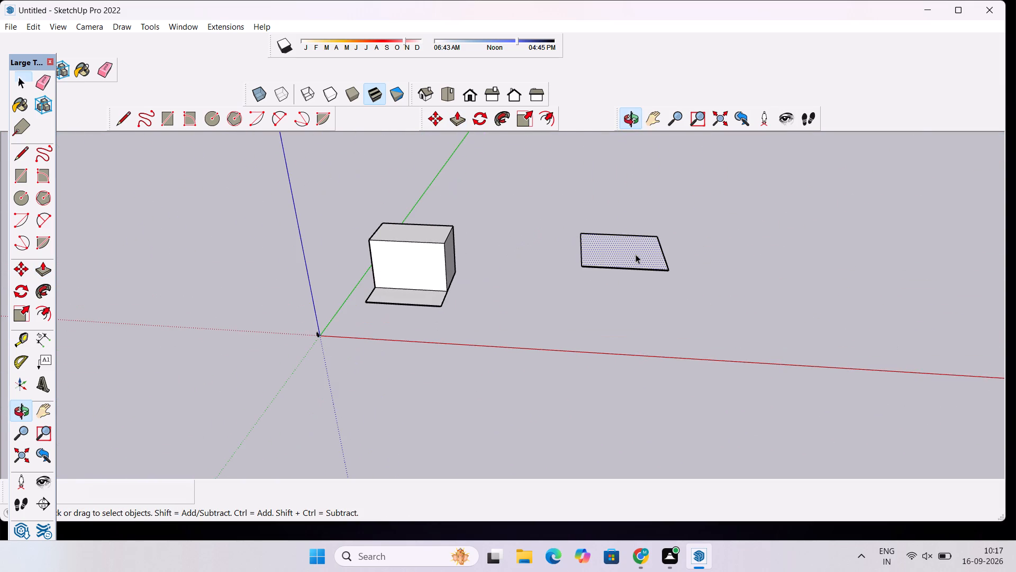
triple_click(636, 254)
right_click(636, 254)
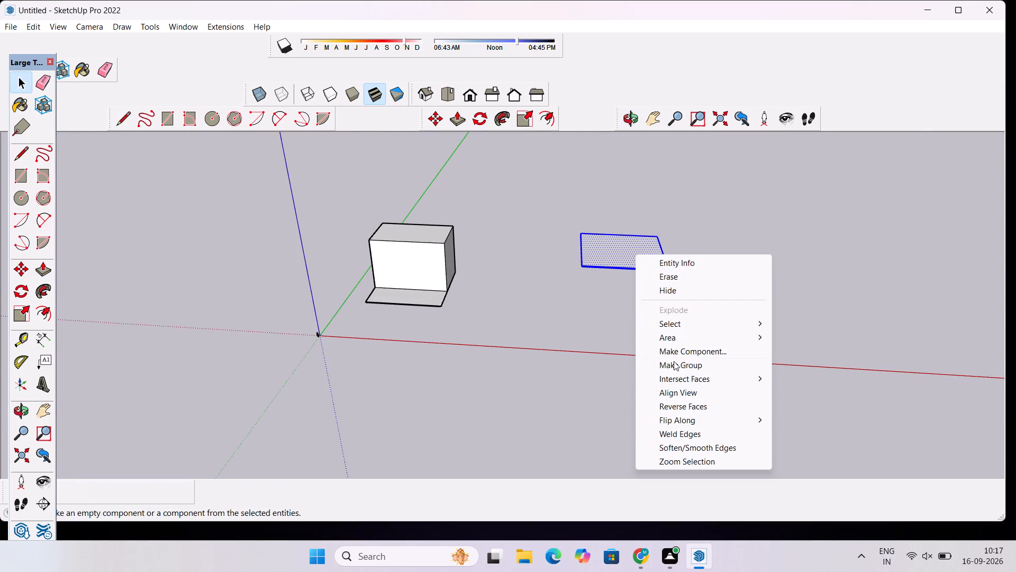
left_click(674, 367)
Copy the roof slab group onto the building by its lower back corner, snapping it to the matching top corner of the raised section.
key("m")
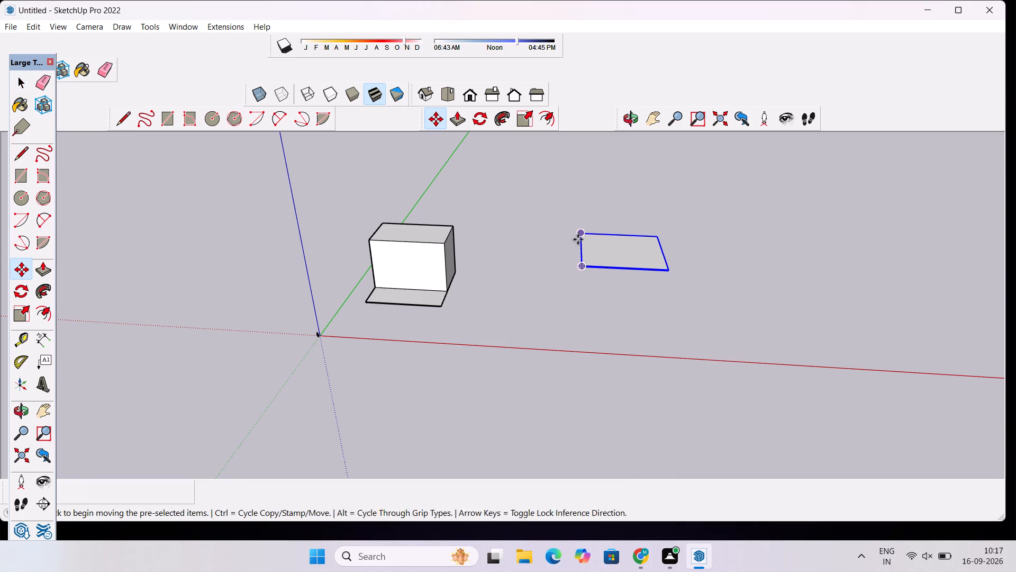
scroll(557, 206, "up", 13)
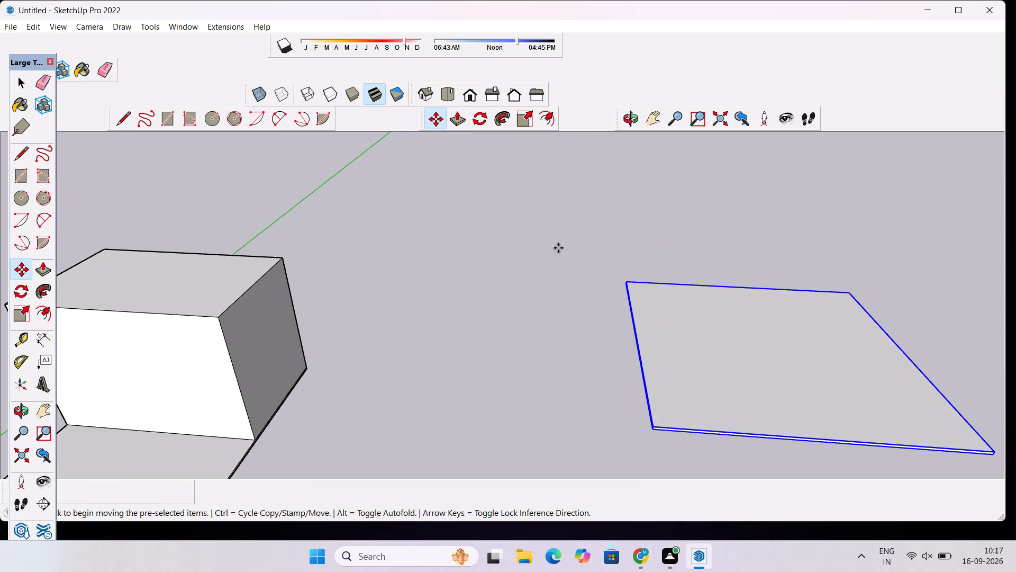
scroll(559, 247, "down", 4)
scroll(547, 312, "up", 10)
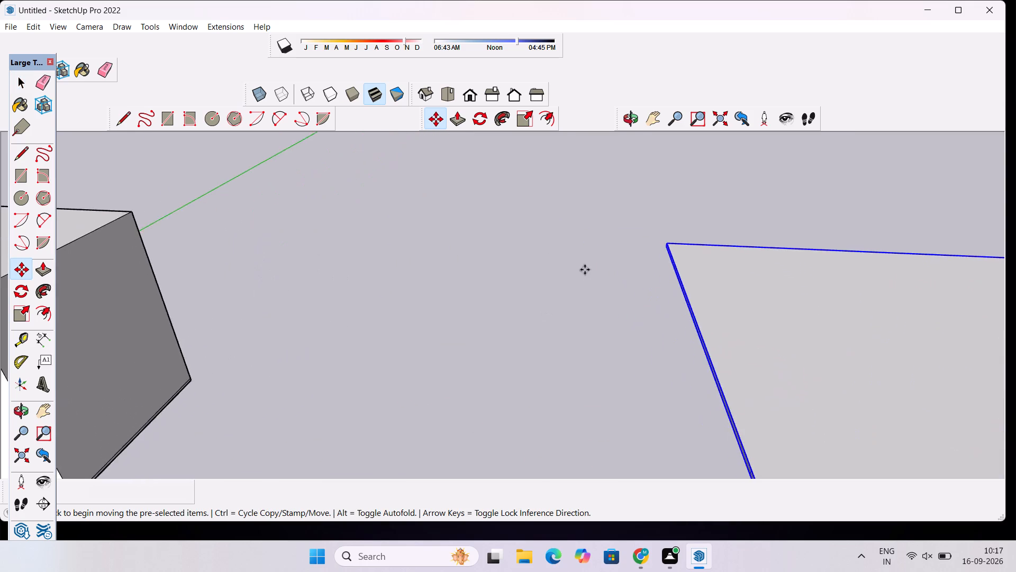
scroll(585, 270, "up", 20)
scroll(585, 270, "up", 1)
scroll(675, 230, "down", 3)
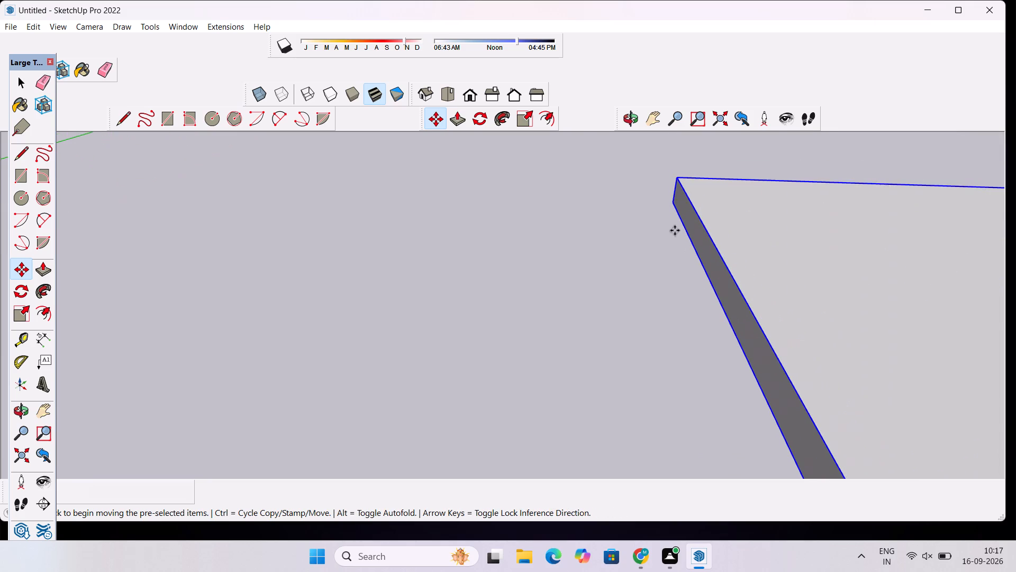
left_click(671, 202)
scroll(623, 201, "down", 10)
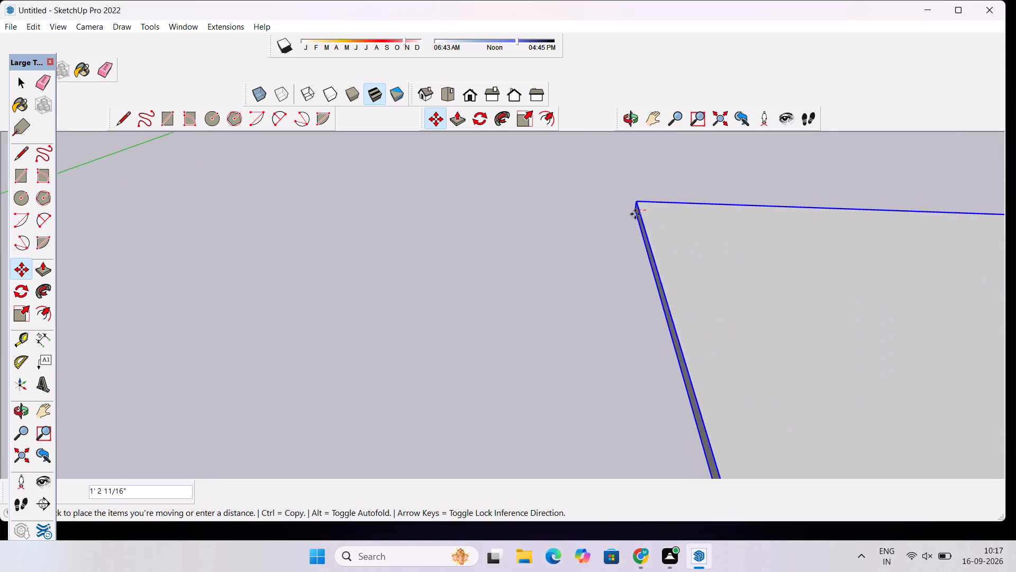
scroll(635, 214, "down", 20)
scroll(635, 214, "down", 7)
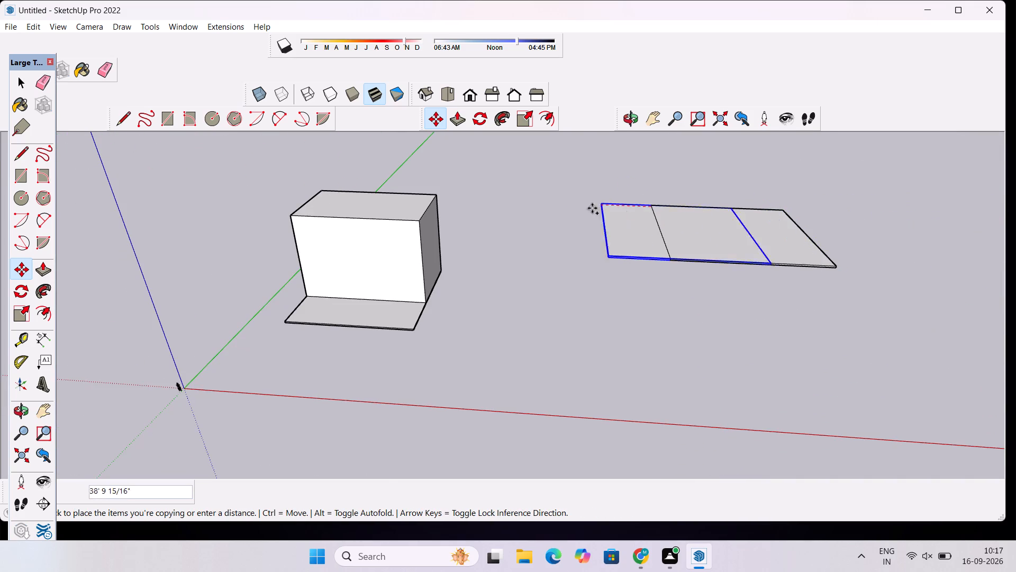
scroll(286, 200, "up", 3)
scroll(373, 192, "up", 5)
scroll(298, 183, "up", 2)
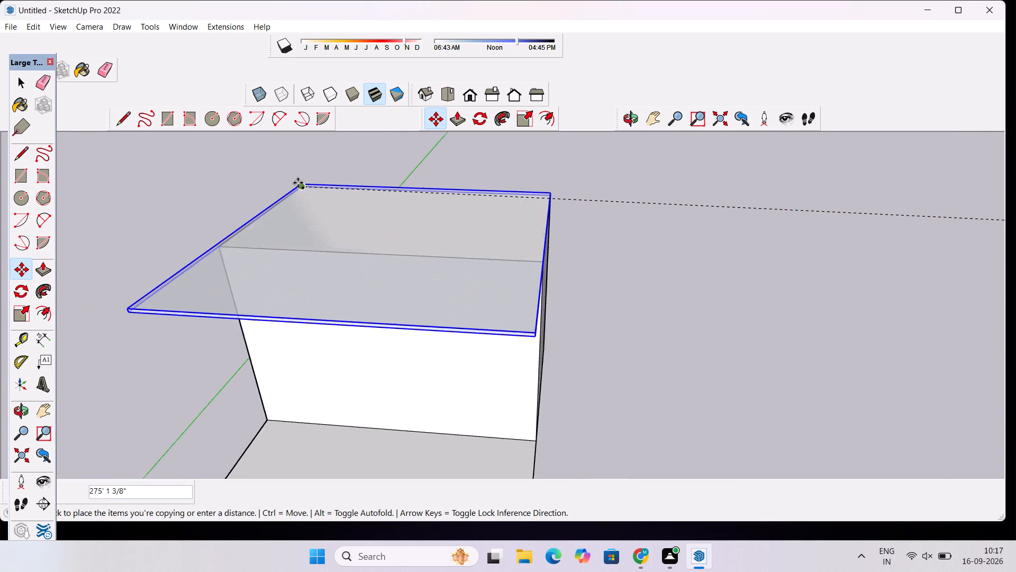
scroll(298, 183, "up", 20)
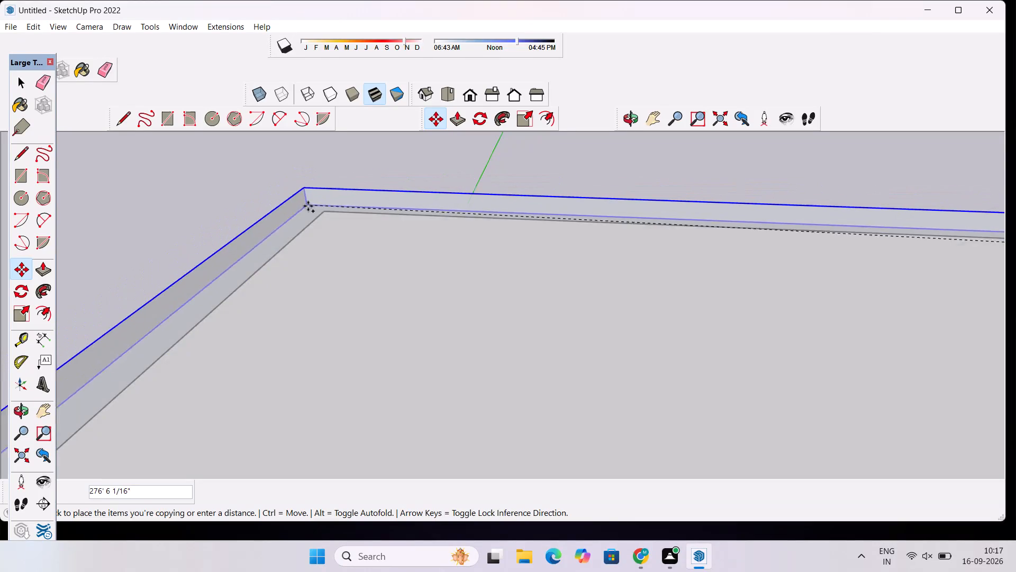
left_click(324, 212)
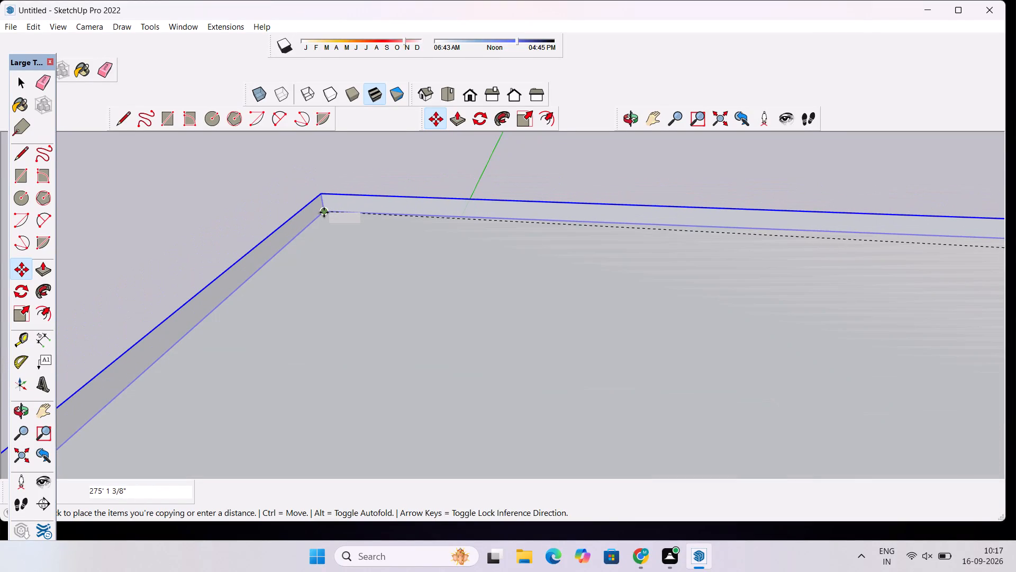
Examine how the copied roof slab sits on the building and overhangs the low section from several sides.
scroll(332, 205, "down", 20)
scroll(332, 205, "down", 6)
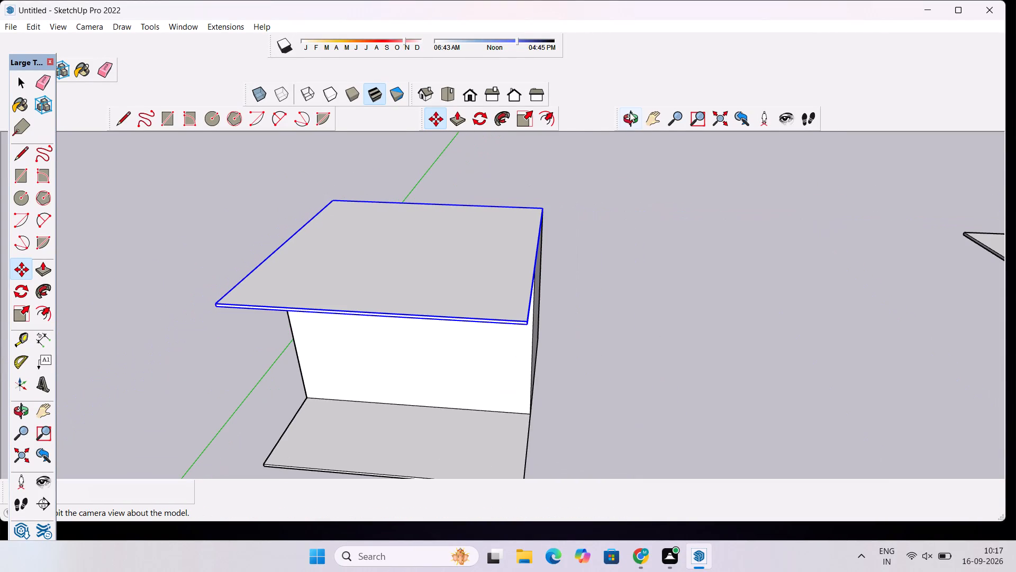
left_click(630, 113)
left_click_drag(403, 259, 563, 229)
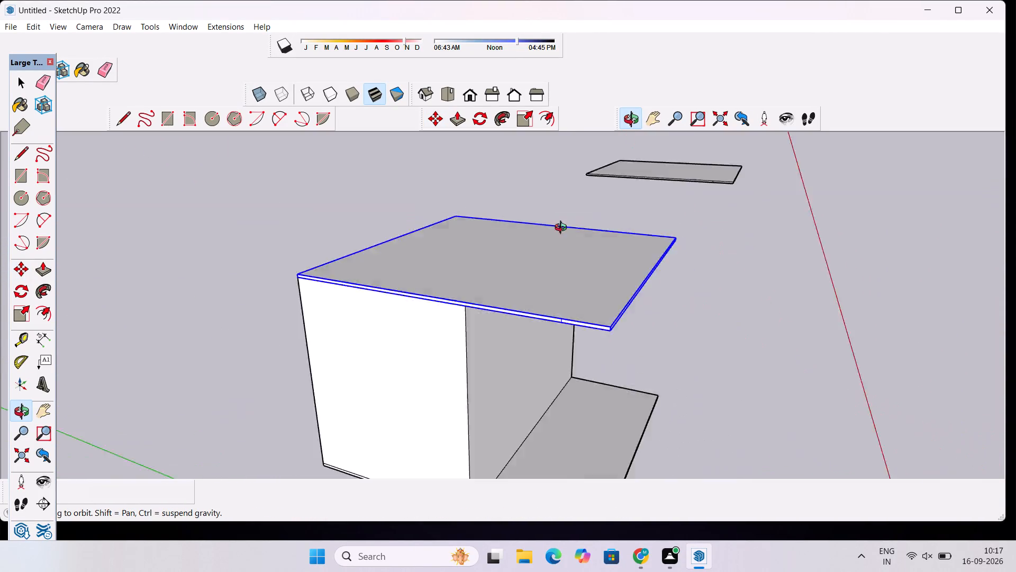
left_click_drag(563, 229, 417, 228)
scroll(405, 207, "down", 8)
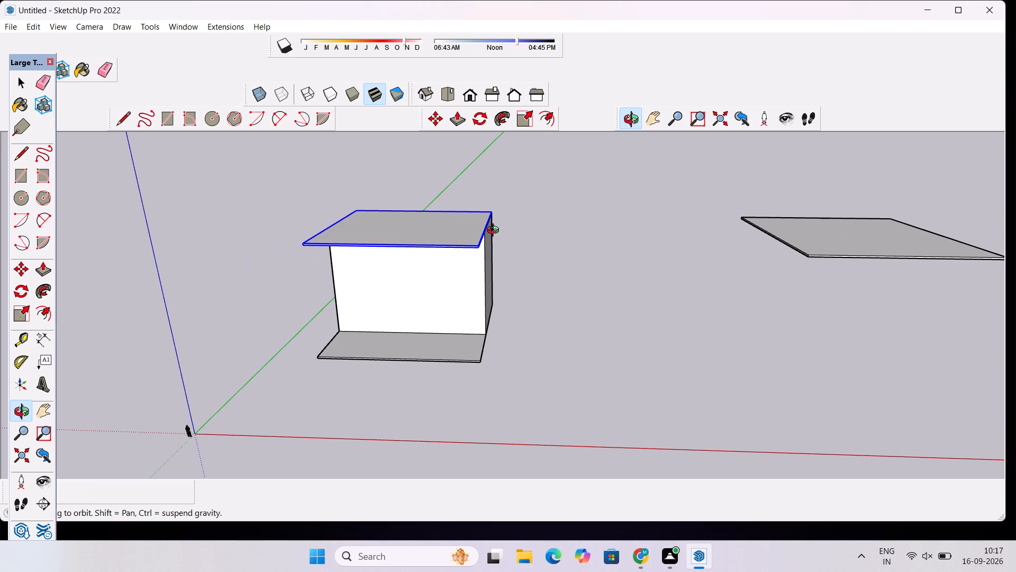
scroll(475, 245, "down", 6)
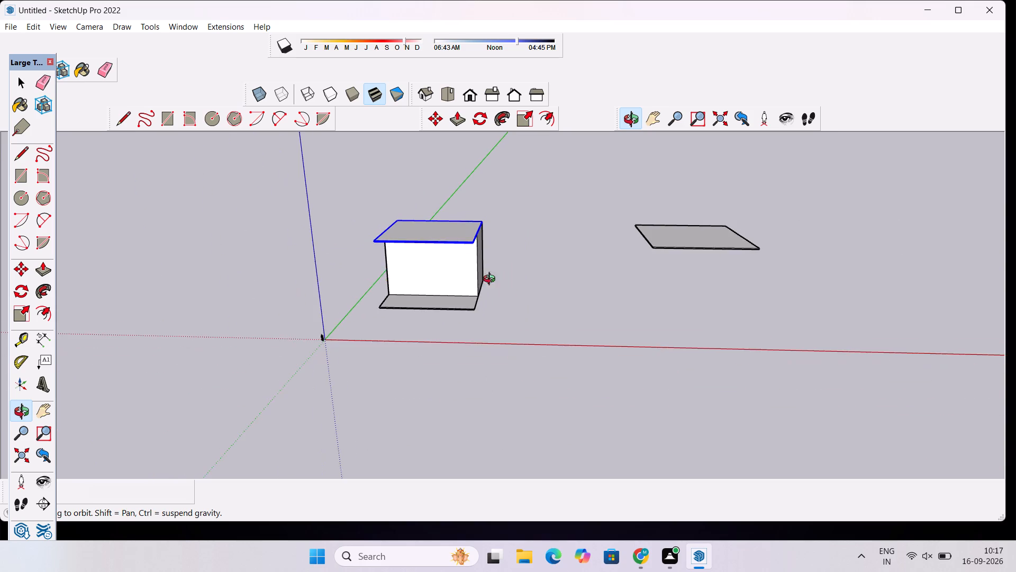
left_click_drag(511, 294, 250, 256)
scroll(382, 237, "up", 11)
scroll(387, 235, "down", 6)
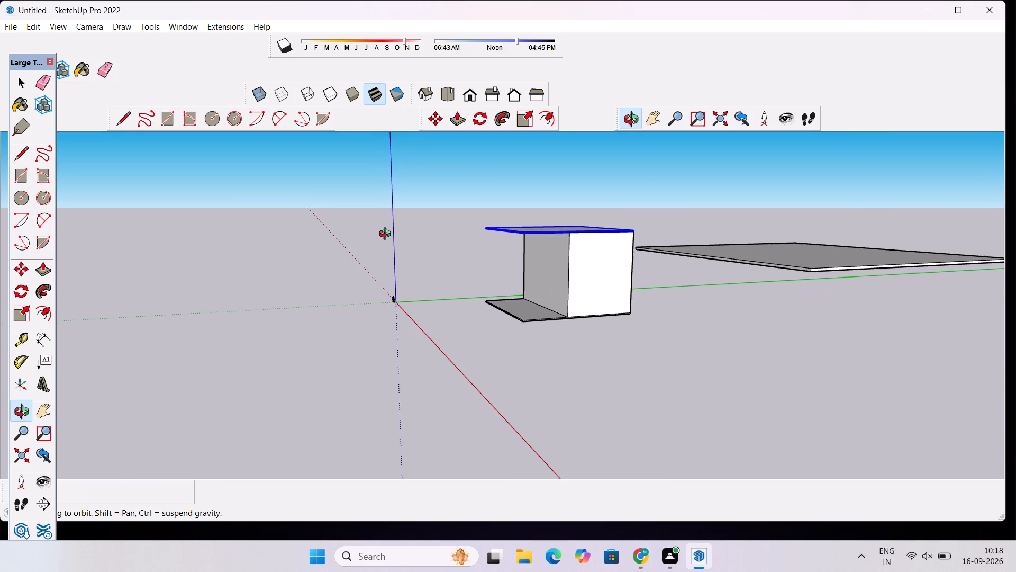
scroll(387, 235, "down", 6)
left_click_drag(386, 256, 612, 281)
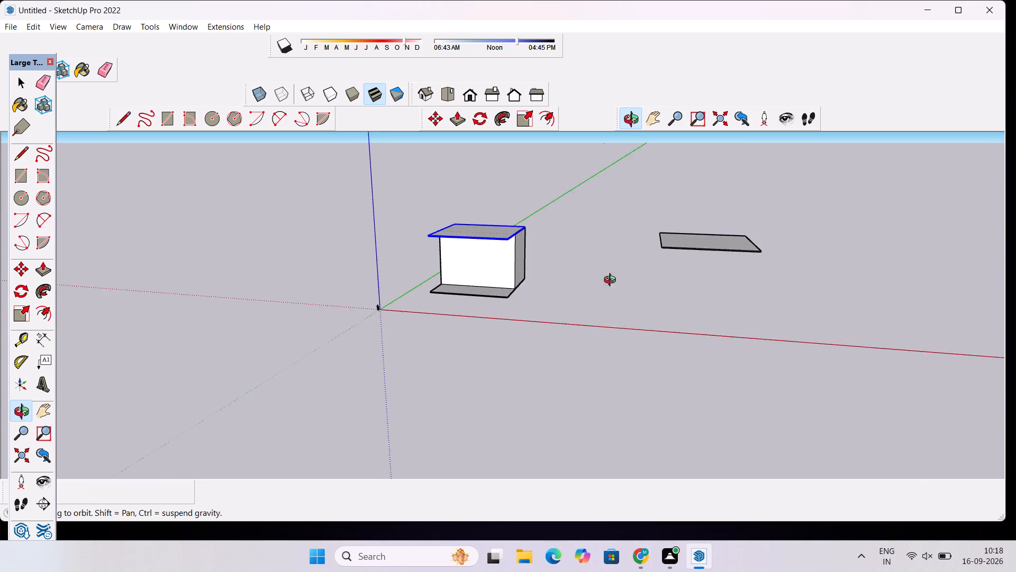
left_click_drag(612, 281, 620, 281)
scroll(470, 270, "up", 5)
left_click_drag(477, 255, 762, 255)
scroll(410, 245, "up", 4)
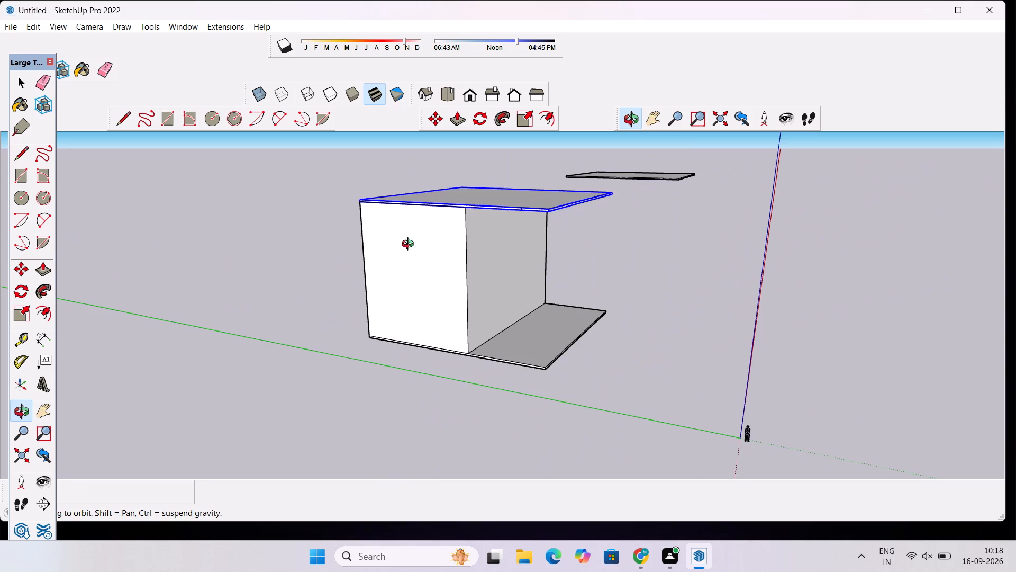
left_click_drag(416, 257, 628, 317)
Explode the copied roof slab group on top of the building.
key("space")
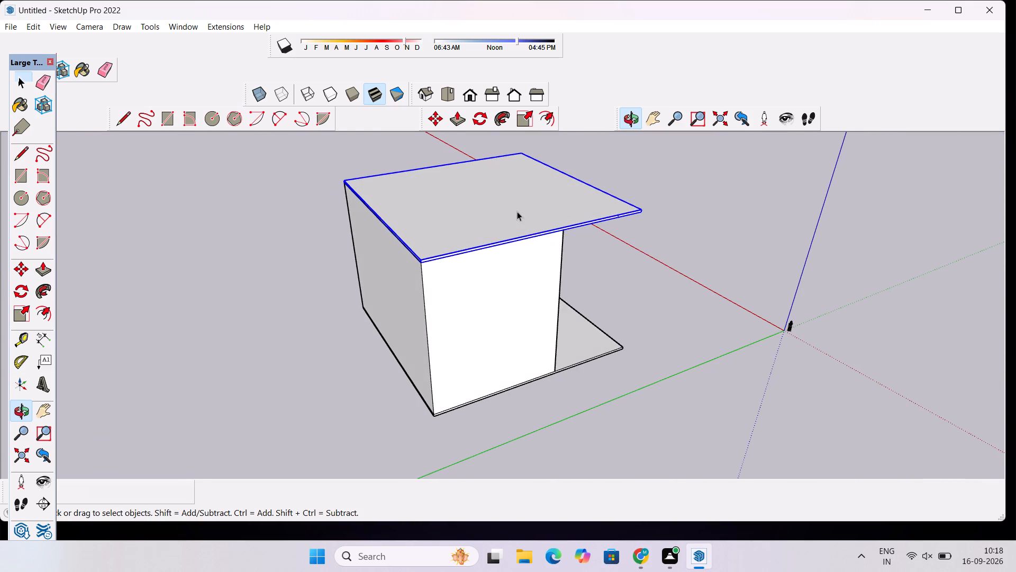
right_click(514, 205)
left_click(729, 206)
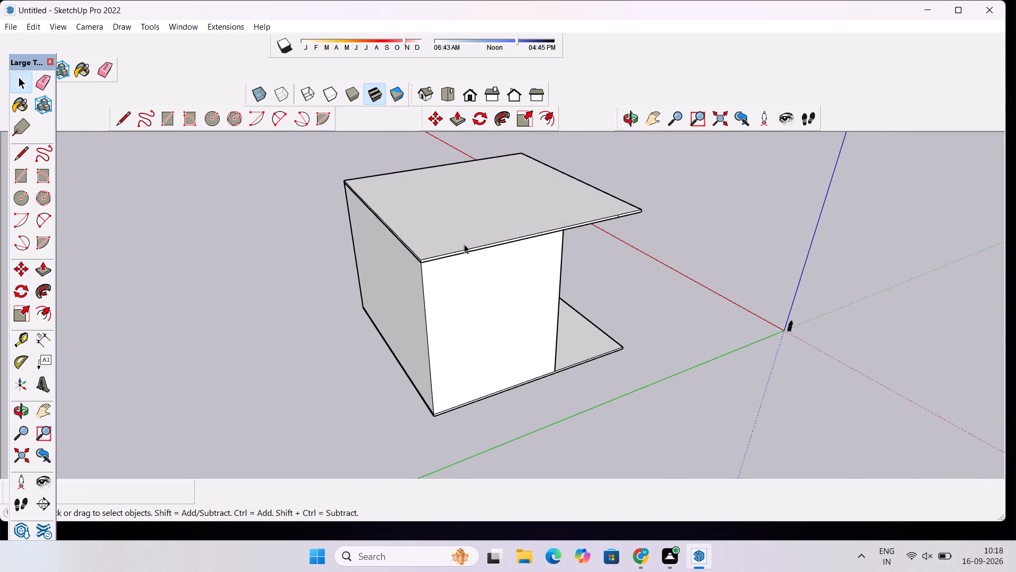
left_click(458, 233)
right_click(458, 232)
left_click(750, 218)
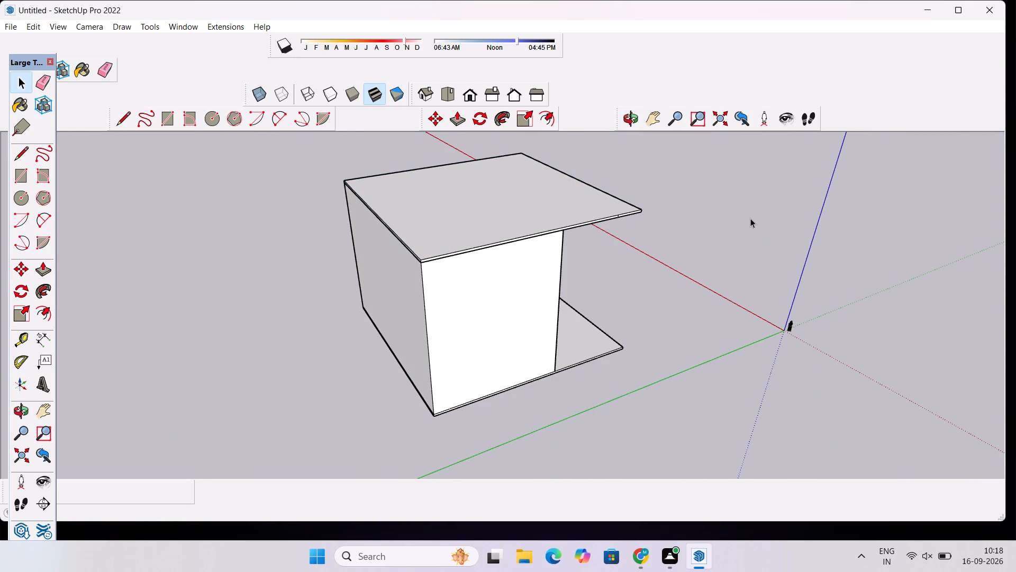
left_click(564, 200)
right_click_drag(560, 217, 549, 212)
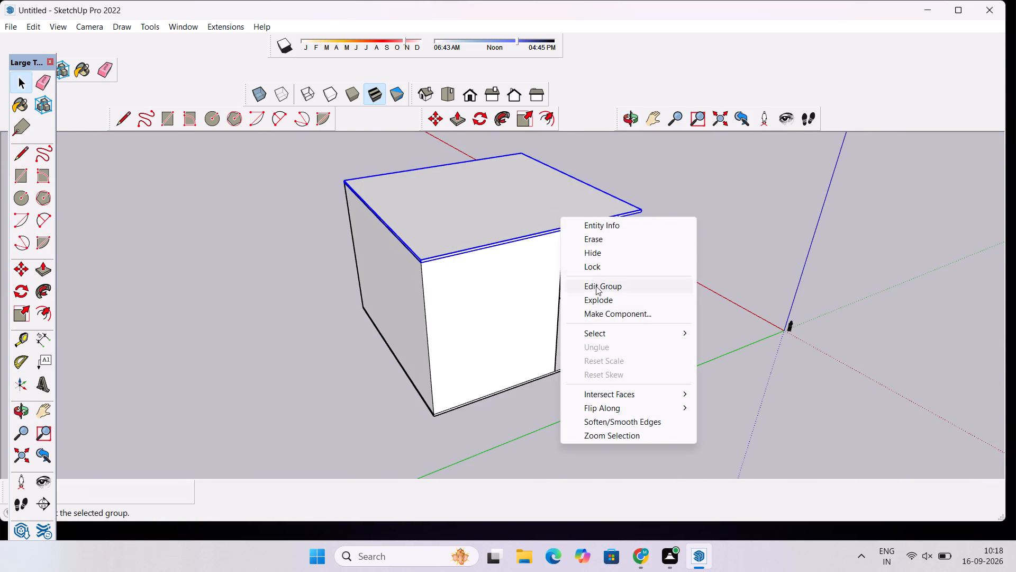
left_click(596, 297)
Examine the exploded roof slab and its overhang from the building's side and front.
left_click(635, 122)
left_click_drag(648, 219, 330, 183)
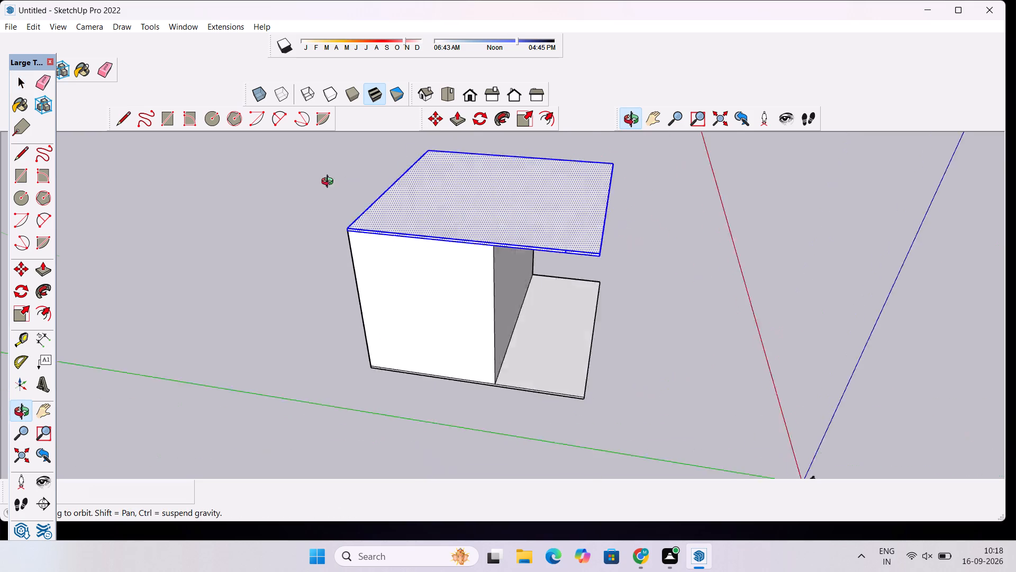
left_click_drag(330, 183, 414, 207)
scroll(297, 168, "down", 5)
left_click_drag(422, 198, 246, 217)
scroll(339, 193, "up", 5)
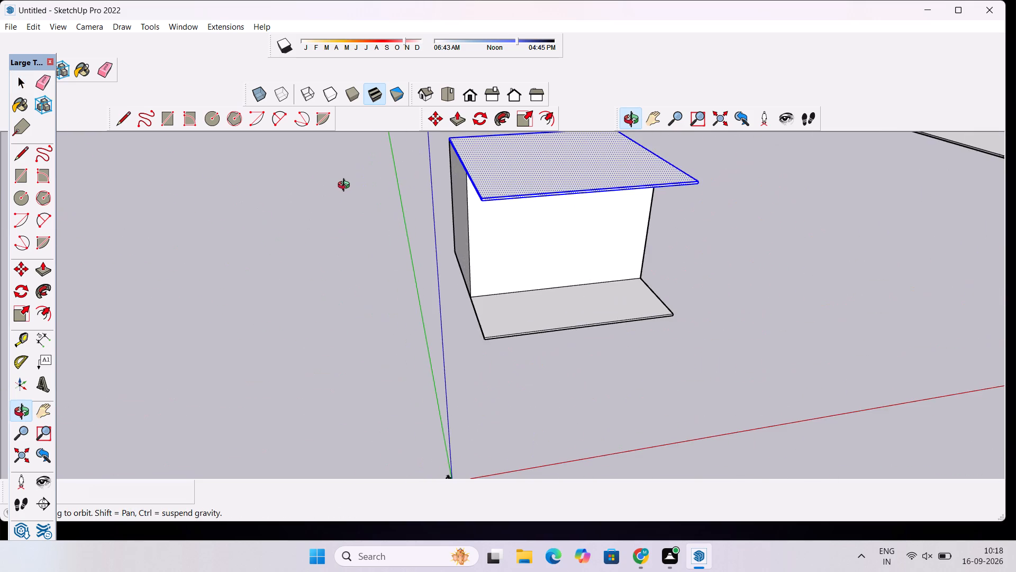
Examine the roof slab's overhang and front edge from several sides of the building.
scroll(346, 186, "down", 4)
left_click_drag(338, 225, 583, 165)
scroll(455, 178, "up", 5)
left_click_drag(439, 192, 461, 246)
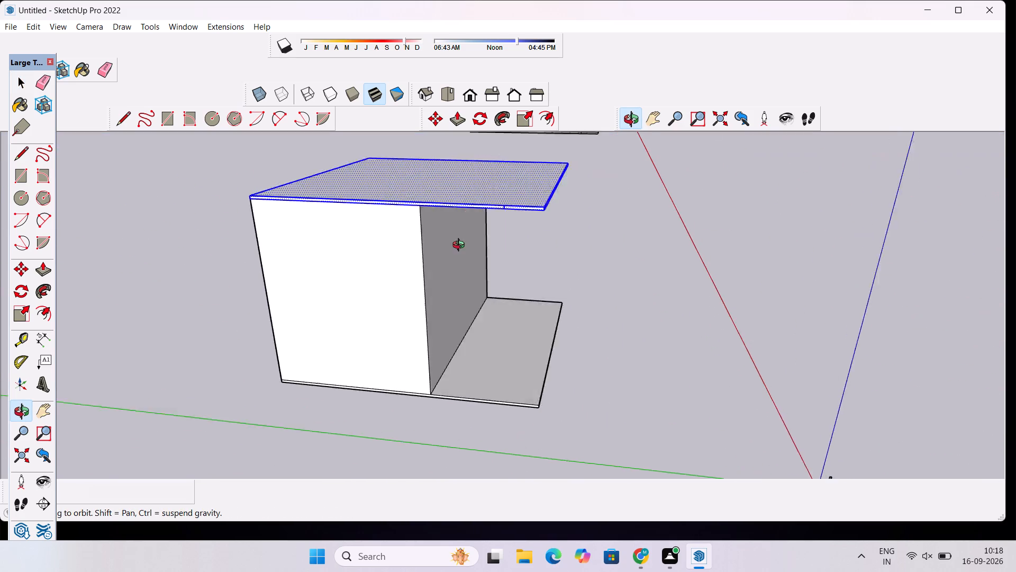
left_click_drag(461, 246, 466, 261)
scroll(418, 239, "up", 4)
left_click_drag(418, 238, 363, 265)
scroll(358, 229, "down", 5, "shift")
left_click_drag(397, 328, 402, 293, "shift")
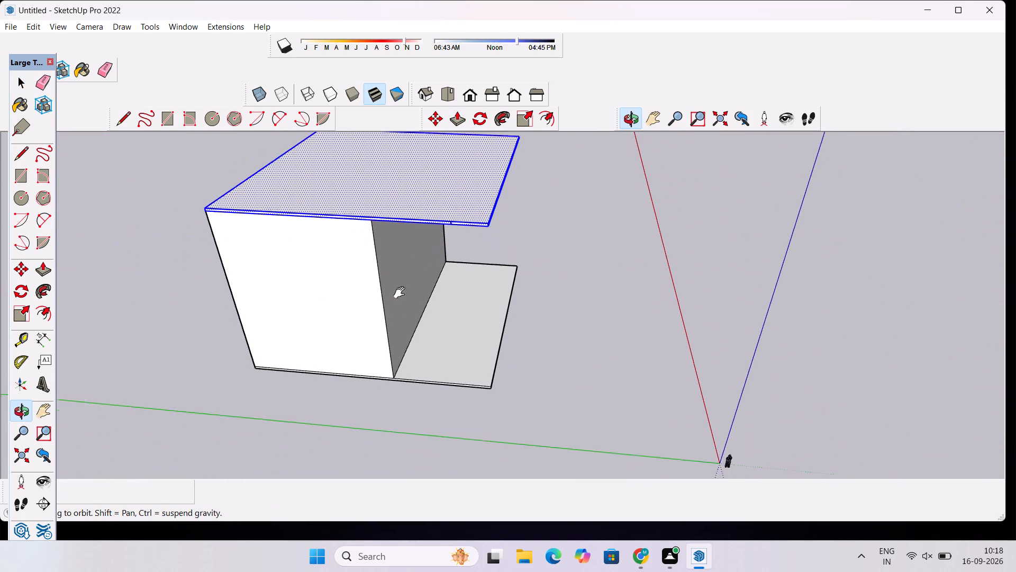
left_click_drag(402, 293, 402, 289, "shift")
Erase the stray short vertical line on the roof slab's side edge, above the low section.
key("space")
left_click(571, 280)
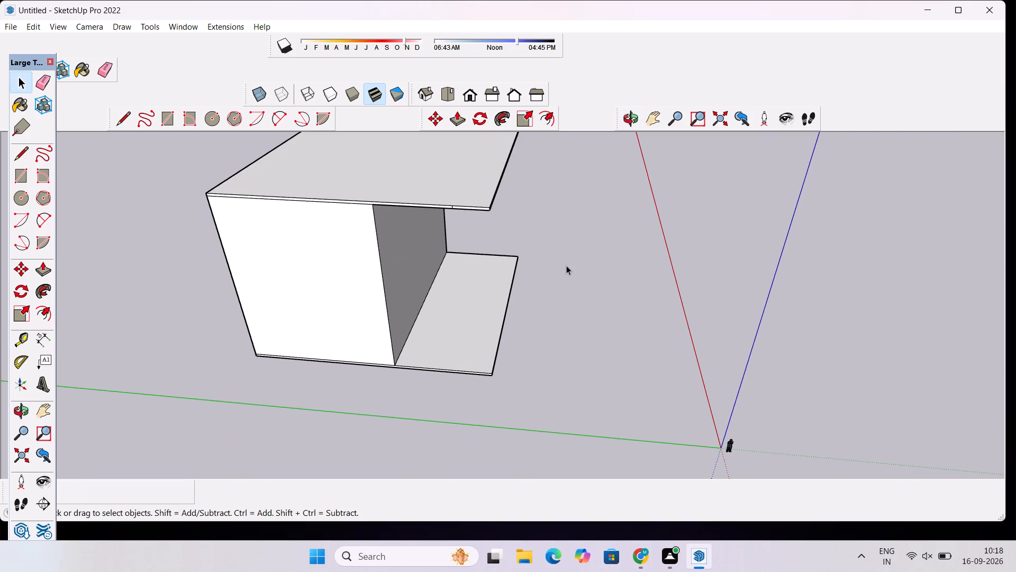
scroll(461, 184, "up", 10)
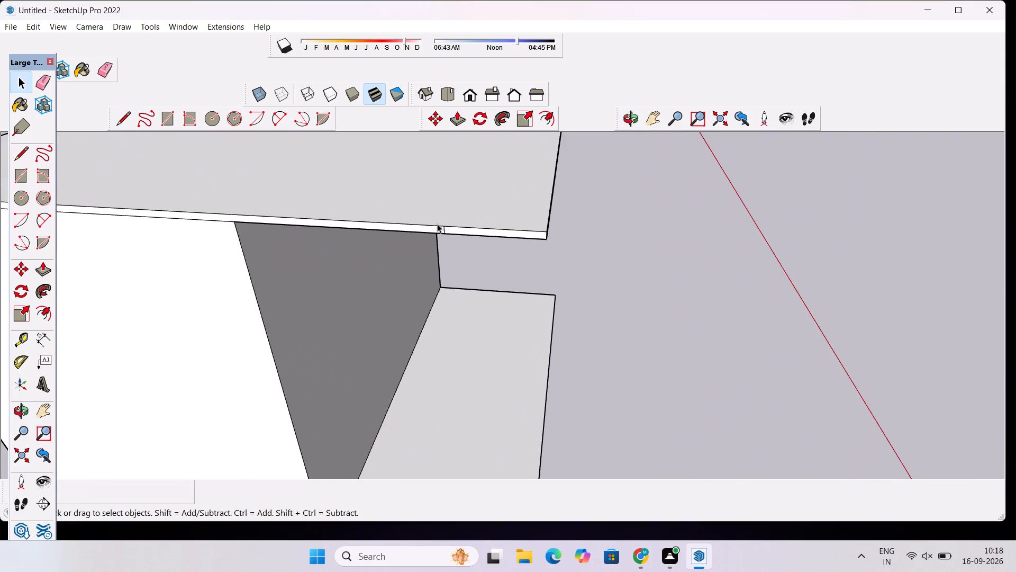
scroll(437, 224, "up", 4)
key("e")
scroll(436, 226, "up", 7)
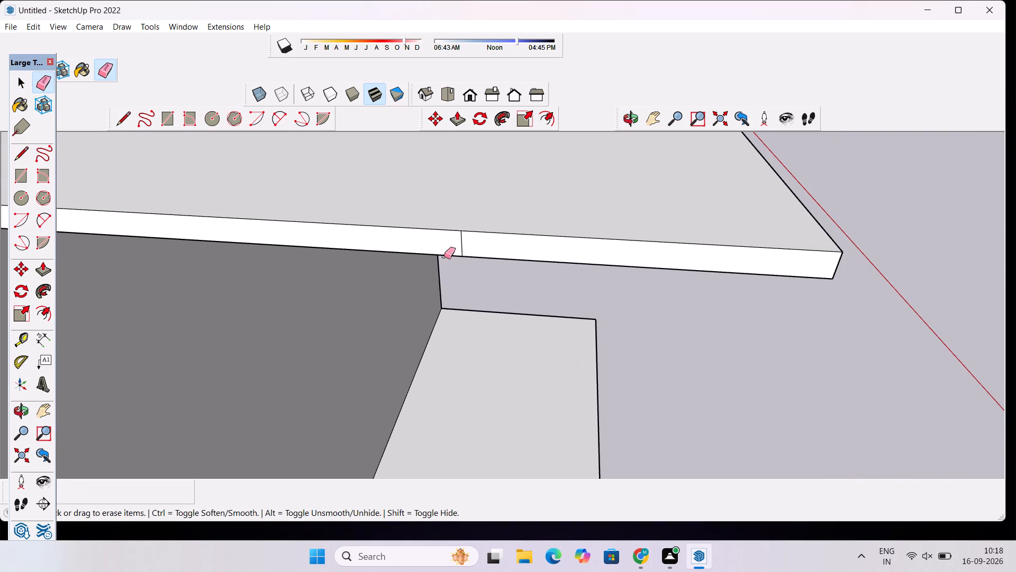
left_click(460, 238)
left_click_drag(469, 246, 453, 242)
scroll(447, 236, "down", 20)
scroll(447, 236, "down", 1)
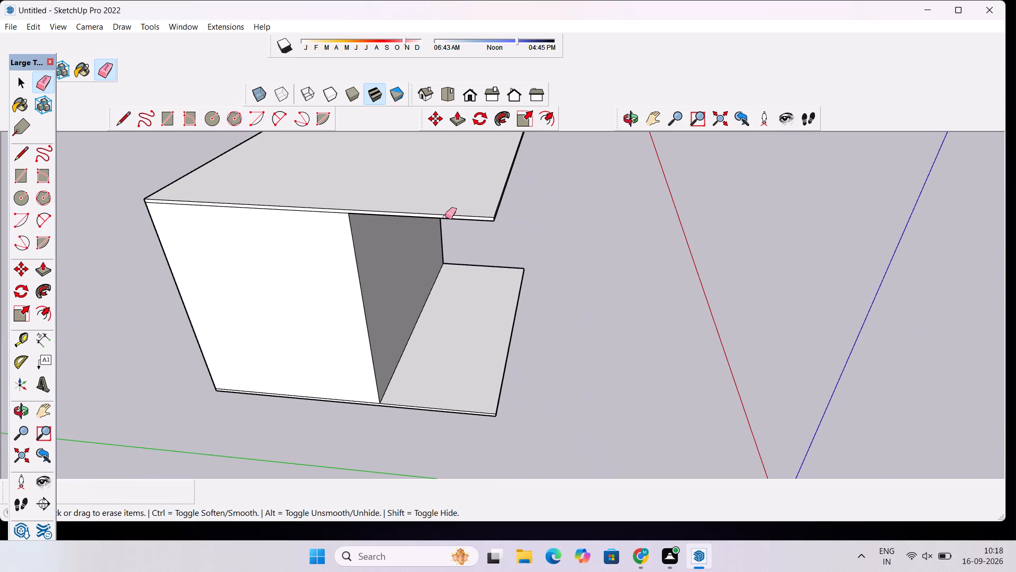
scroll(458, 326, "up", 4)
key("space")
Push/Pull the base slab's thin side face below the raised section's end wall outward by 30'.
scroll(337, 324, "down", 5)
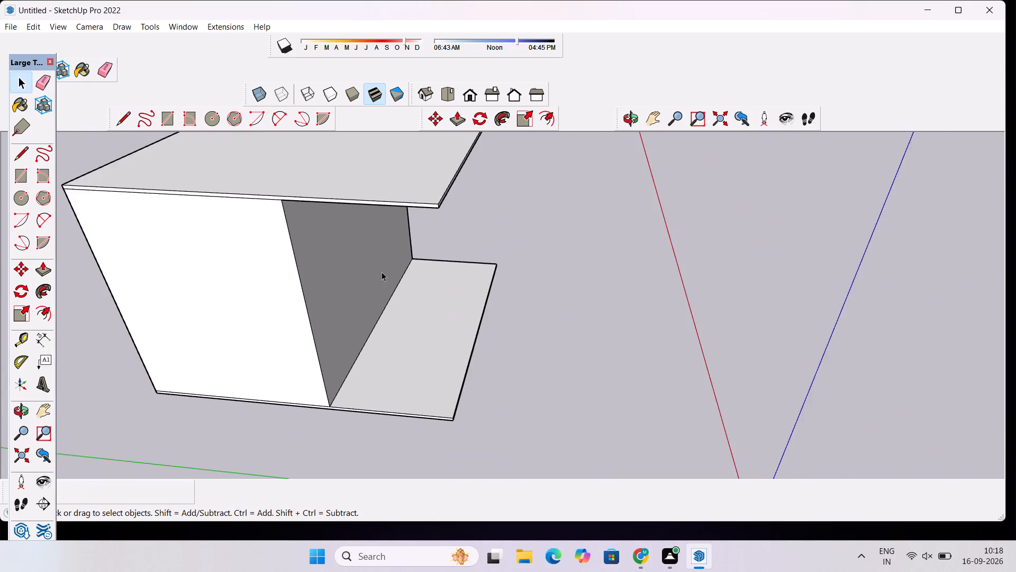
scroll(382, 272, "down", 3)
scroll(279, 385, "up", 11)
scroll(353, 374, "up", 5)
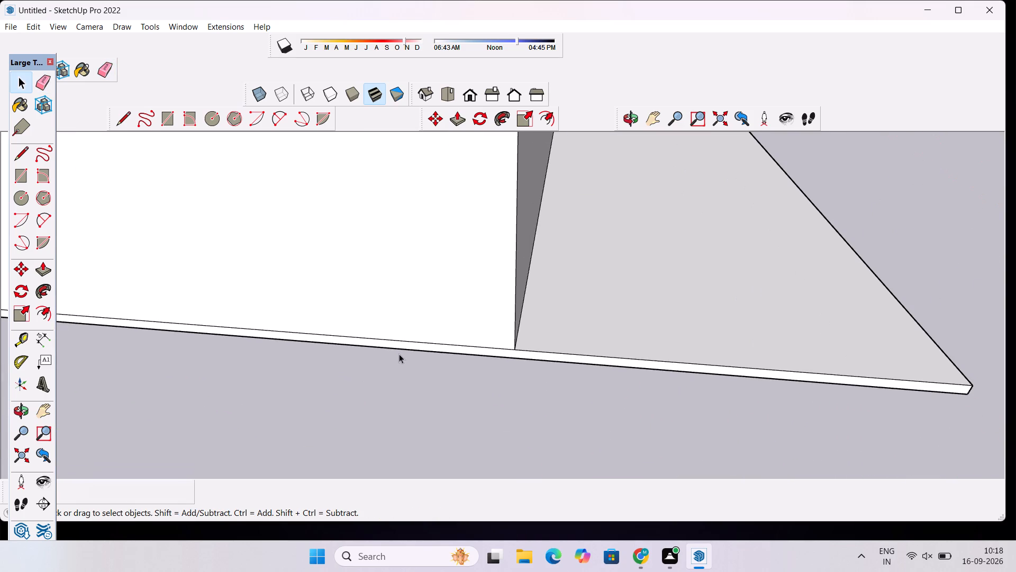
key("p")
left_click(443, 348)
scroll(434, 352, "down", 5)
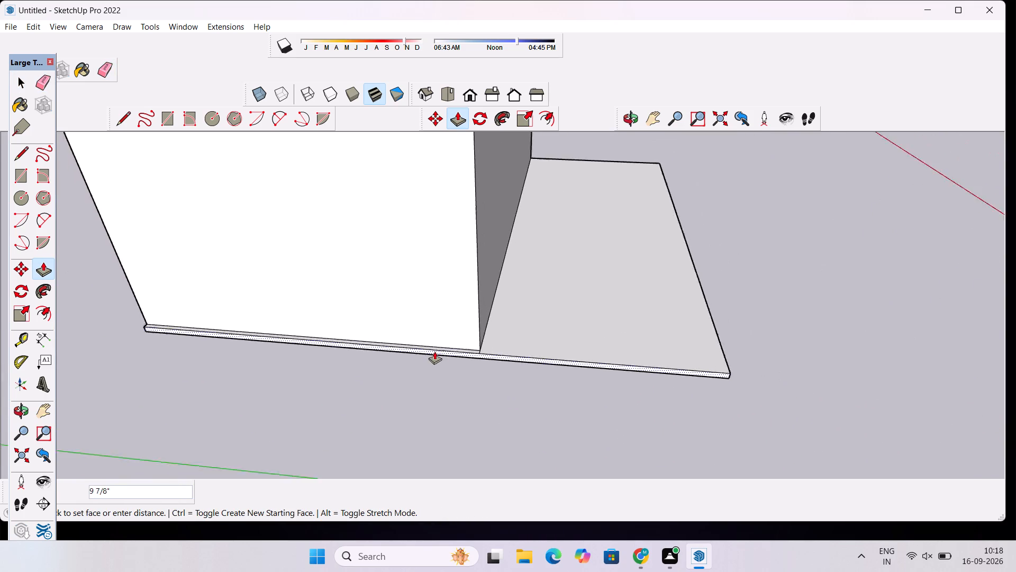
scroll(434, 351, "down", 15)
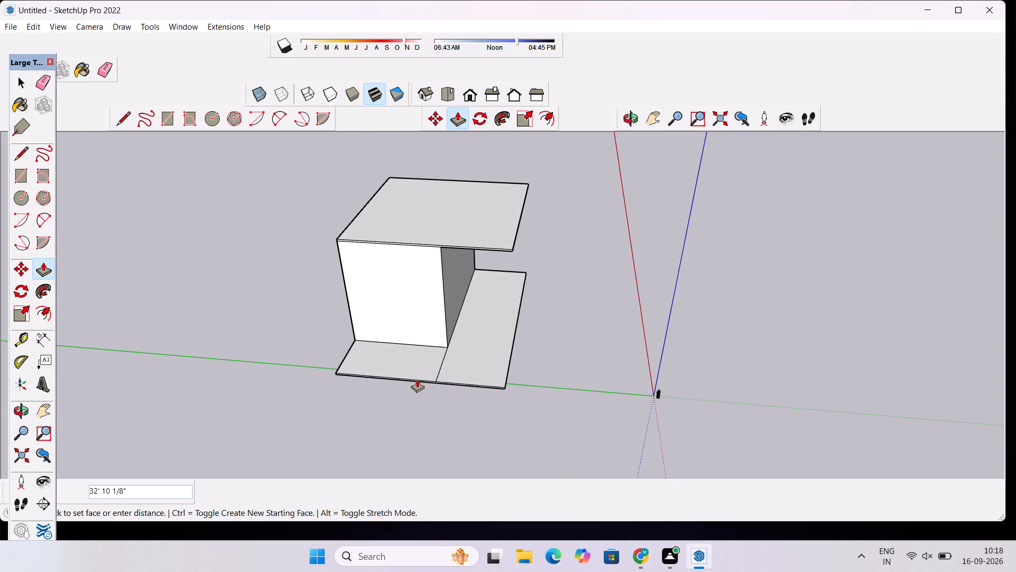
type("30'")
key("Return")
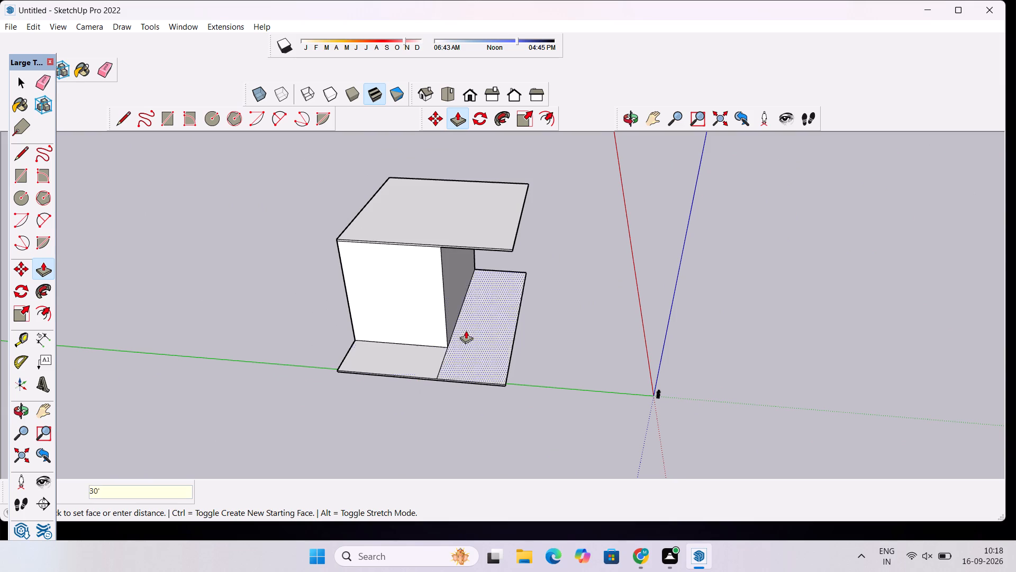
Pull the raised section's end wall outward 30', flush with the extended base slab's edge.
left_click(425, 297)
left_click(424, 377)
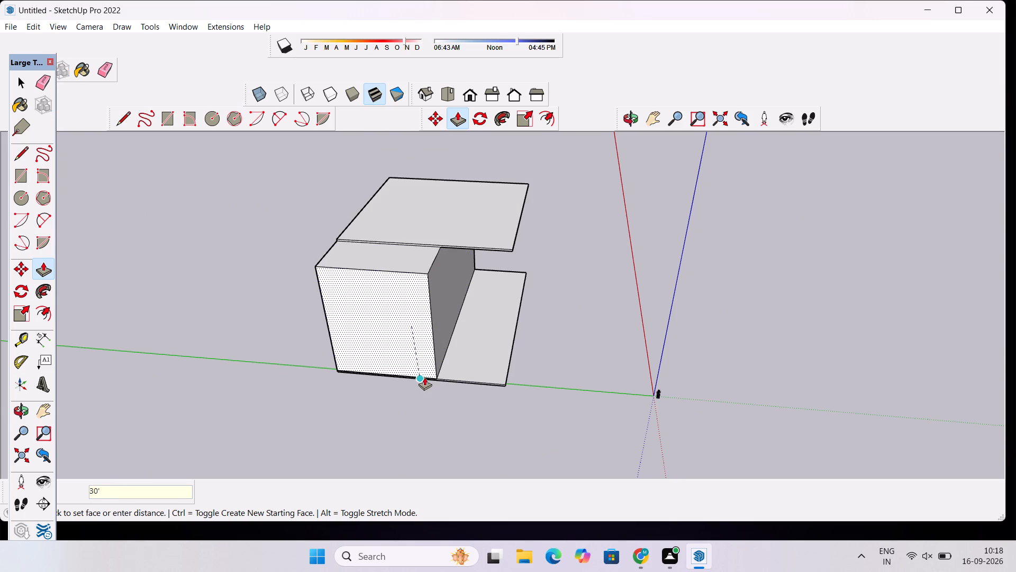
left_click(463, 249)
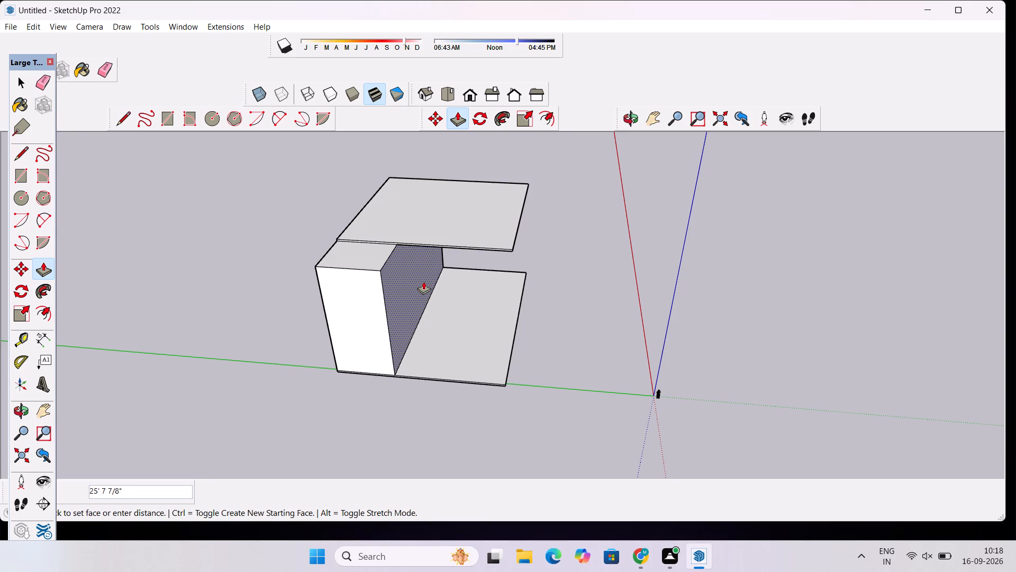
key("space")
Pull the roof slab's thin side face outward 30', flush with the raised section's extended end wall.
key("p")
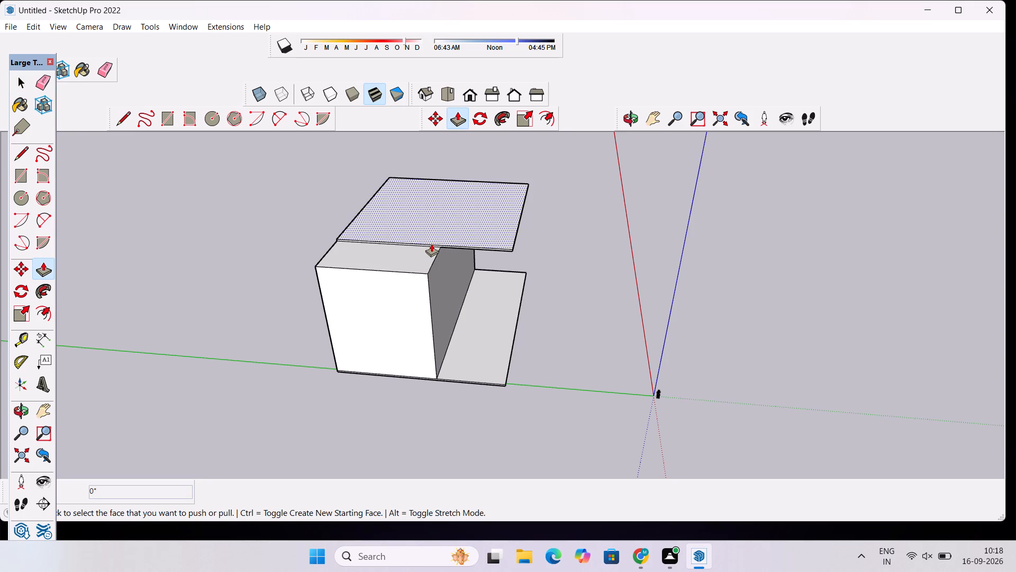
scroll(431, 244, "up", 16)
left_click(432, 256)
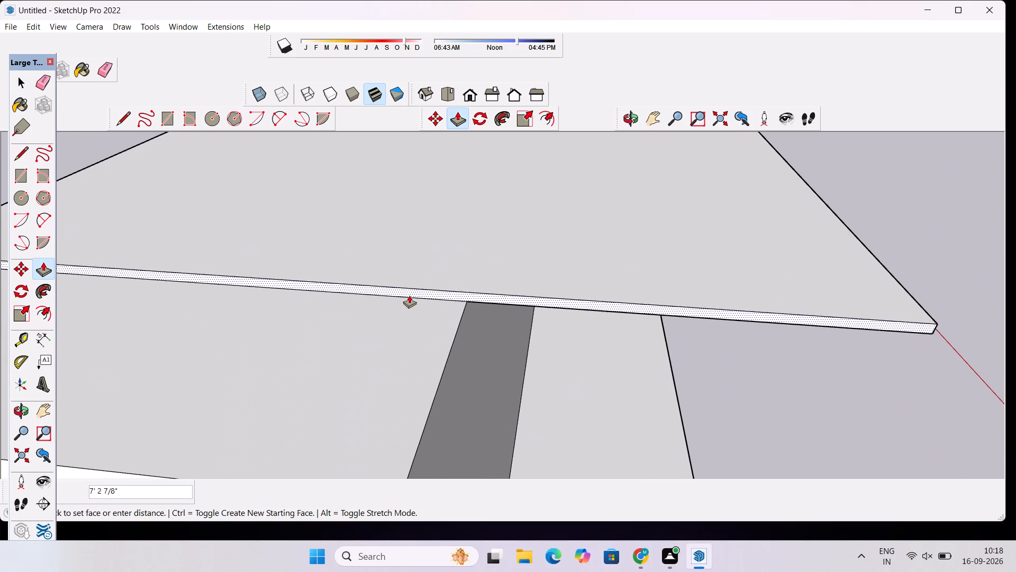
scroll(409, 294, "down", 15)
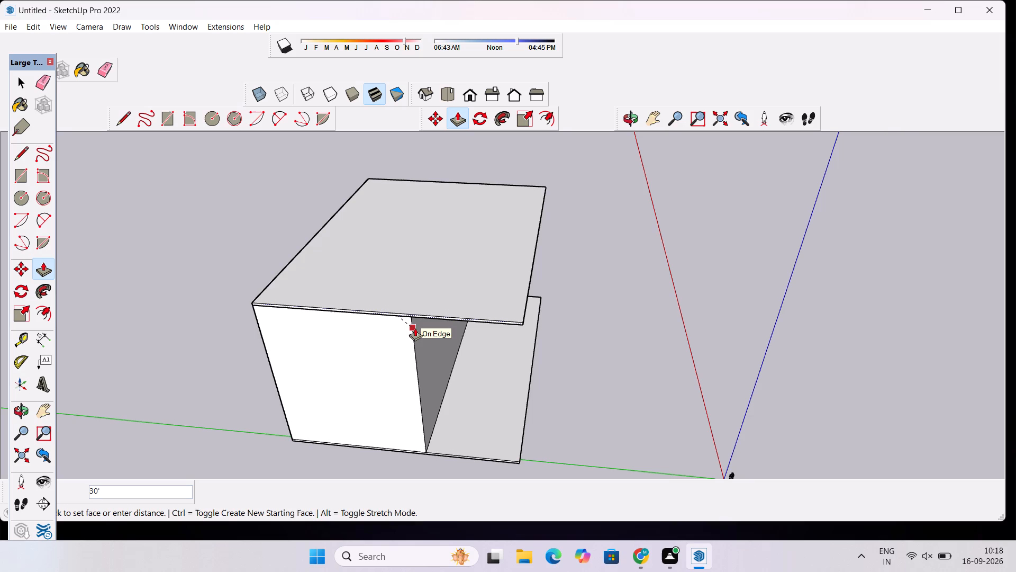
left_click(415, 328)
Examine the lengthened building and its roof overhang from the corner, front and above.
left_click(633, 115)
left_click_drag(677, 263, 530, 282)
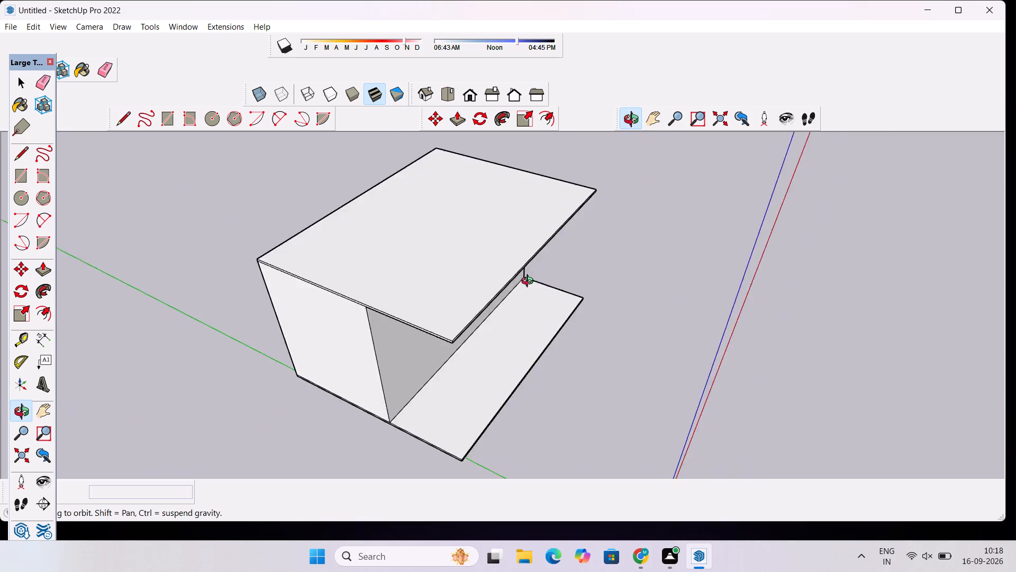
left_click_drag(530, 282, 427, 238)
scroll(417, 201, "down", 5)
left_click_drag(511, 298, 438, 229)
scroll(438, 207, "up", 8)
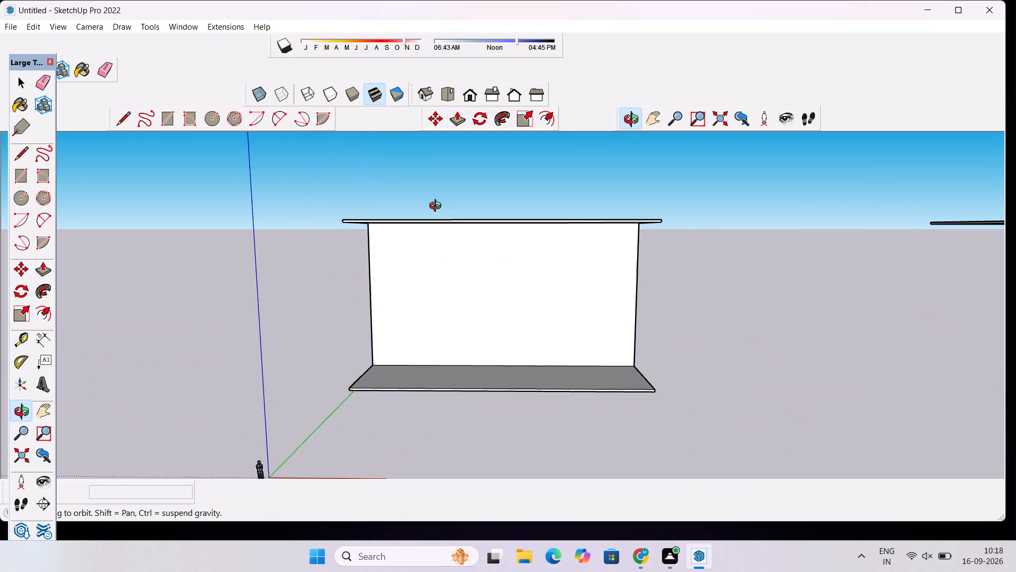
scroll(461, 209, "down", 3)
left_click_drag(456, 250, 472, 335)
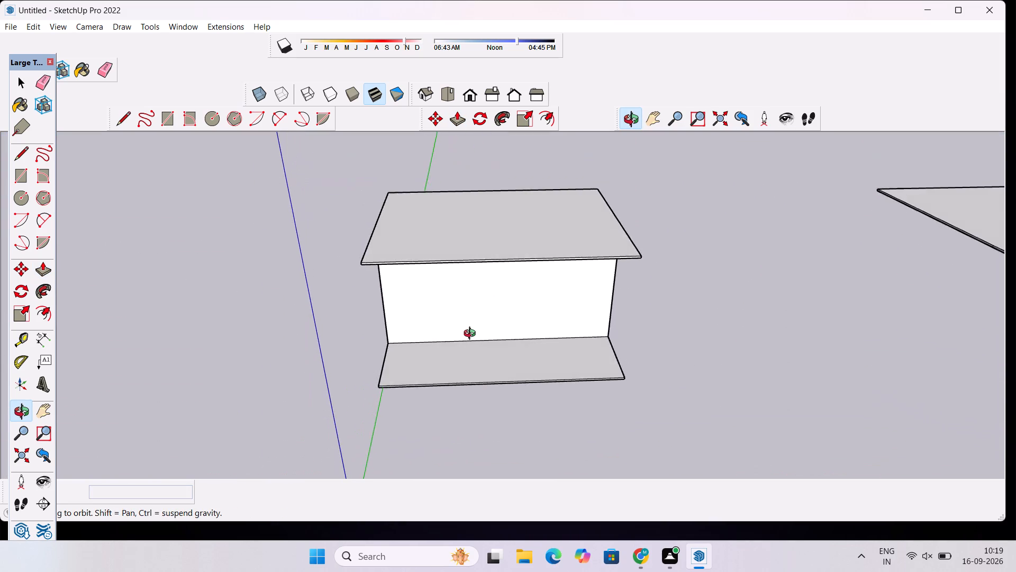
scroll(472, 335, "up", 2)
left_click_drag(472, 332, 472, 346)
Place a guide line on the low slab 65' in from its short edge nearest the green axis.
scroll(472, 346, "up", 3)
key("t")
scroll(410, 299, "down", 8)
scroll(373, 359, "up", 2)
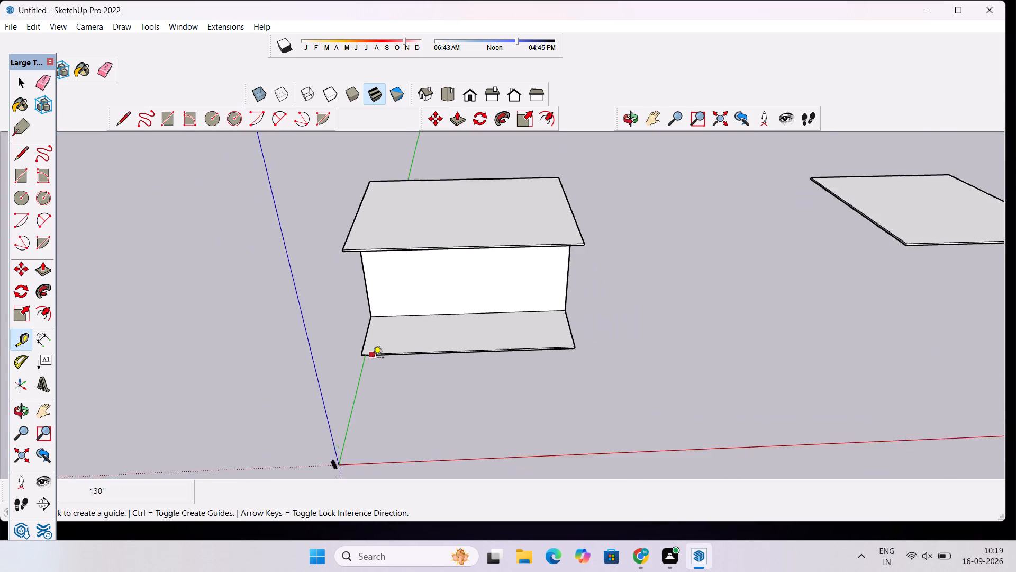
scroll(373, 359, "up", 12)
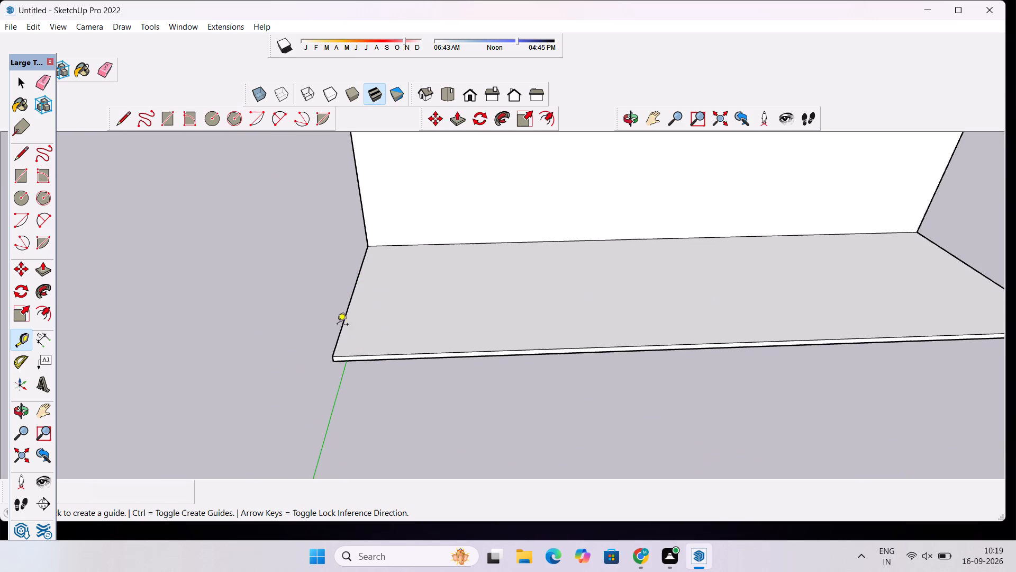
left_click(356, 292)
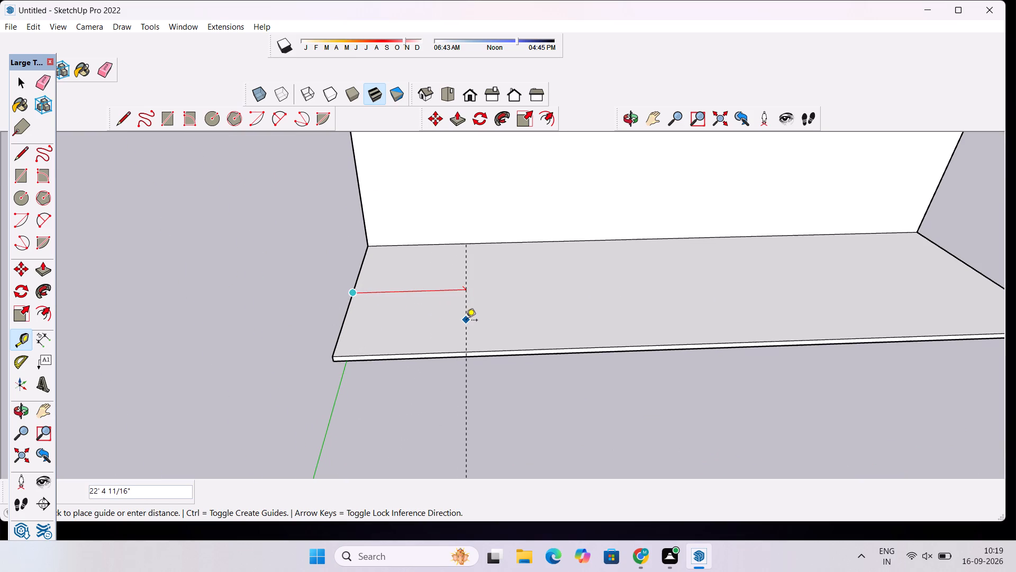
scroll(466, 321, "down", 10)
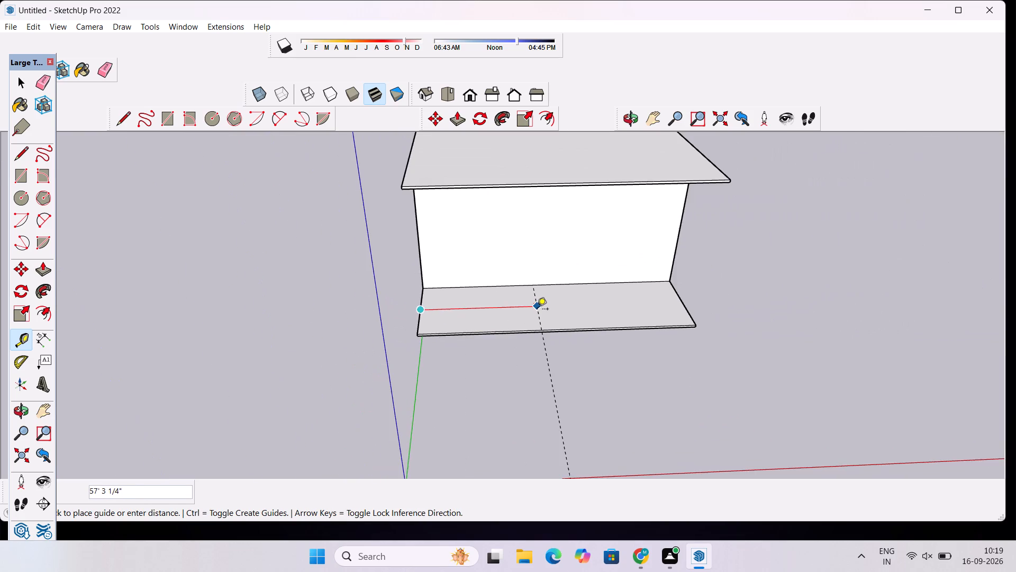
scroll(537, 310, "up", 8)
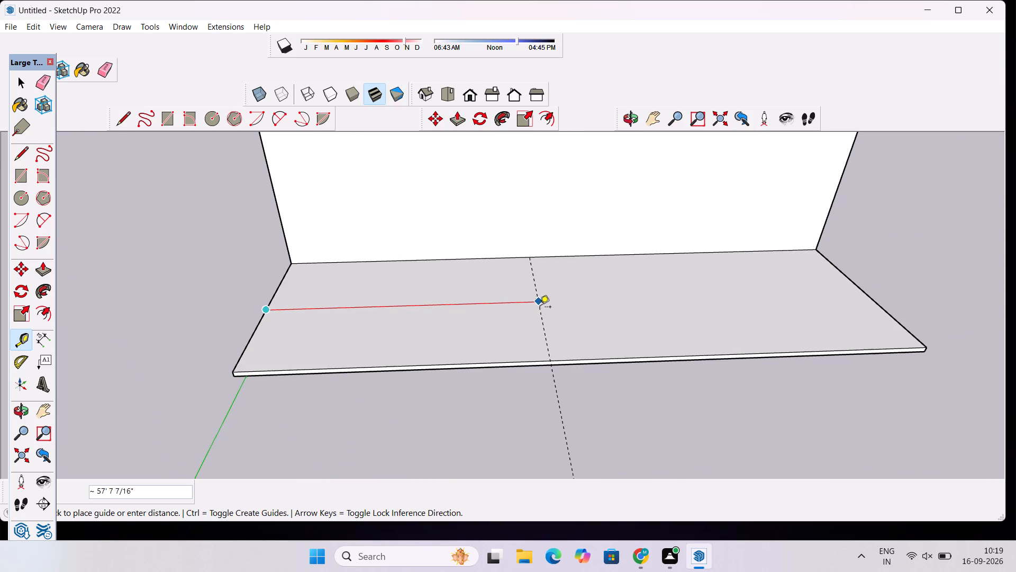
scroll(577, 300, "down", 3)
scroll(575, 298, "up", 1)
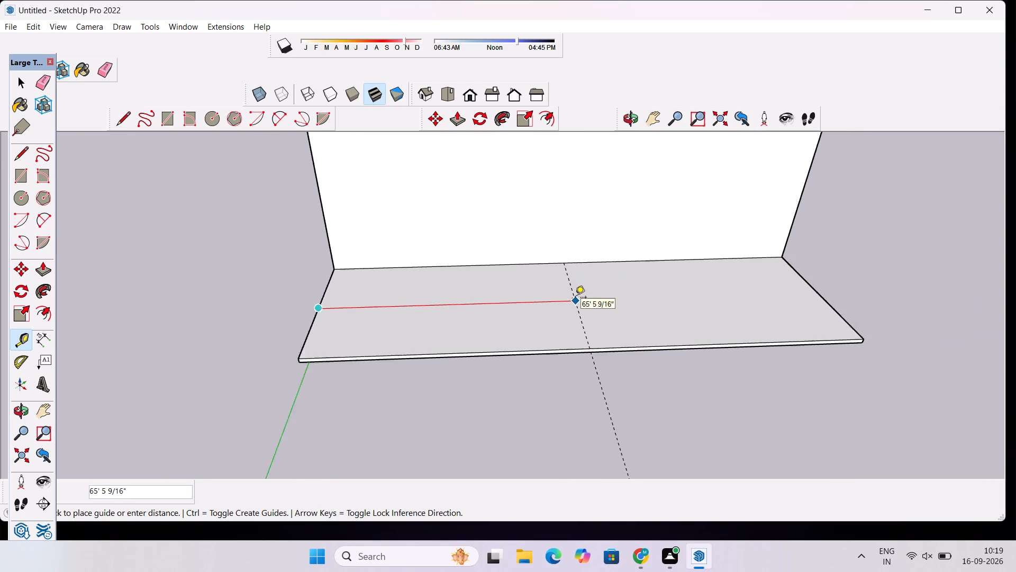
scroll(575, 298, "up", 3)
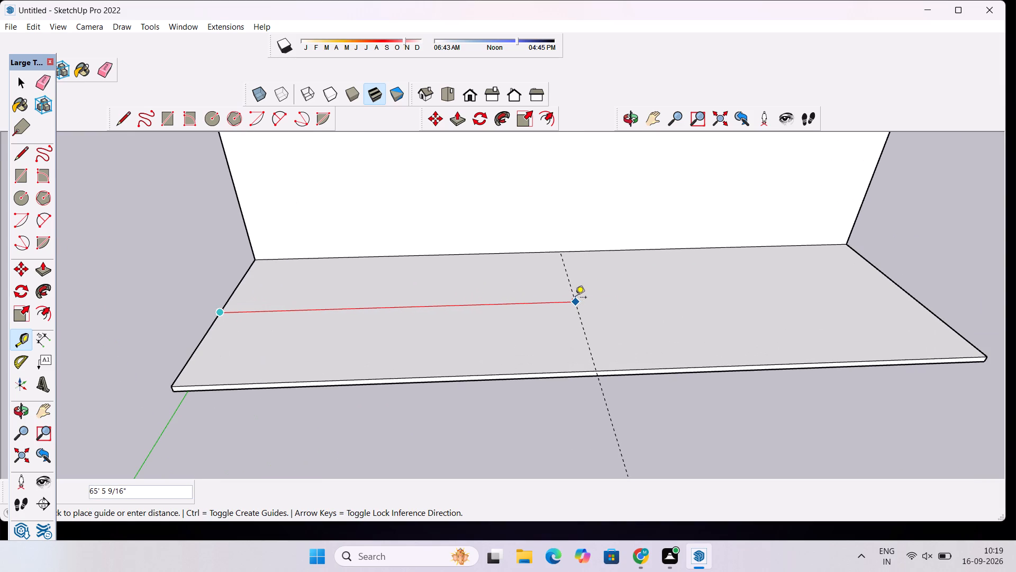
type("65'")
key("Return")
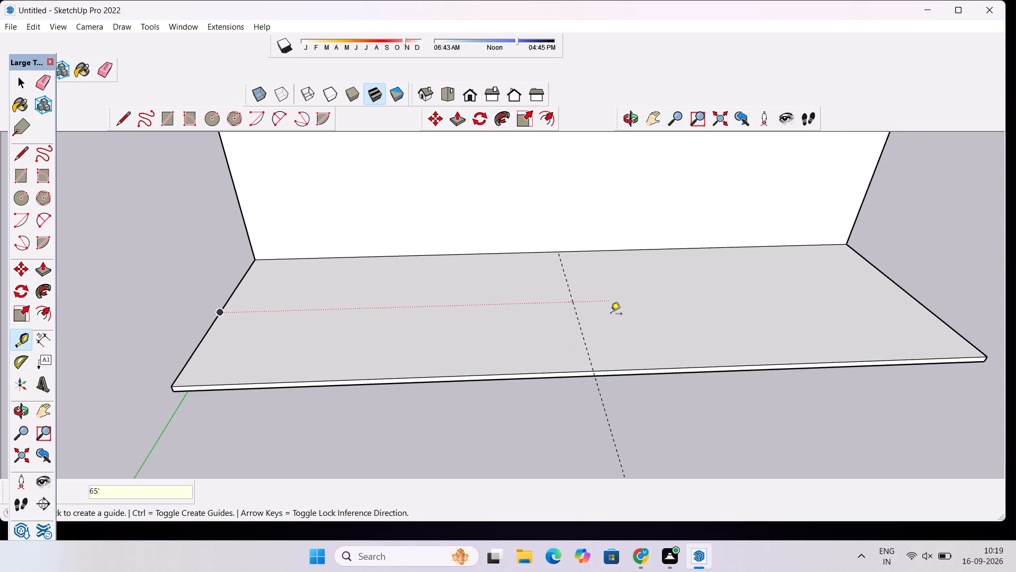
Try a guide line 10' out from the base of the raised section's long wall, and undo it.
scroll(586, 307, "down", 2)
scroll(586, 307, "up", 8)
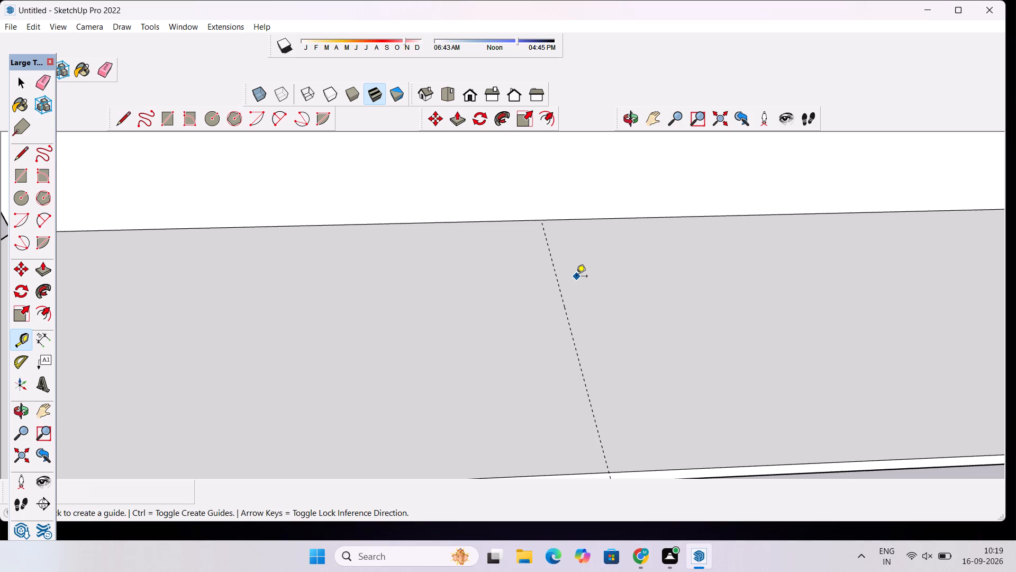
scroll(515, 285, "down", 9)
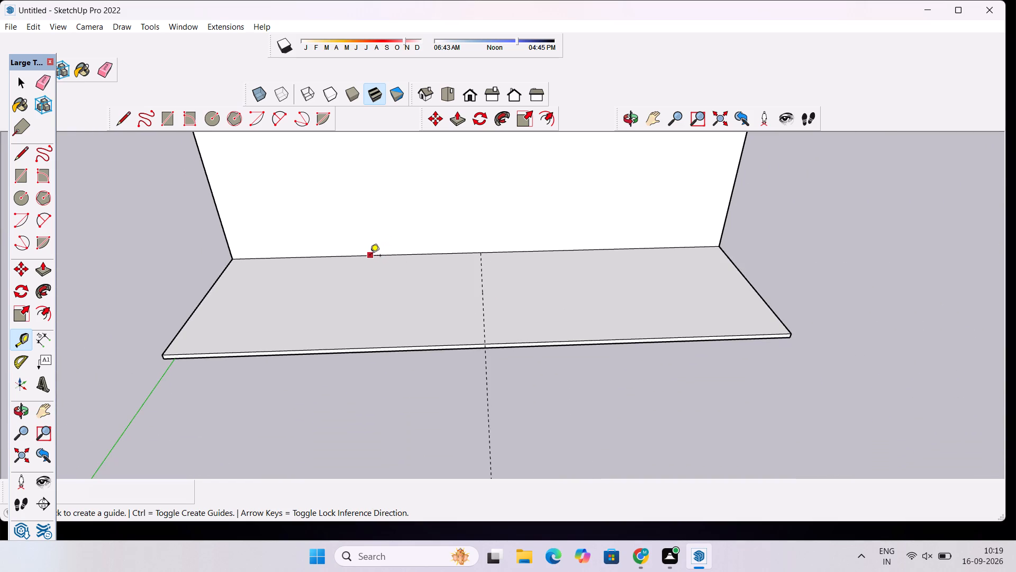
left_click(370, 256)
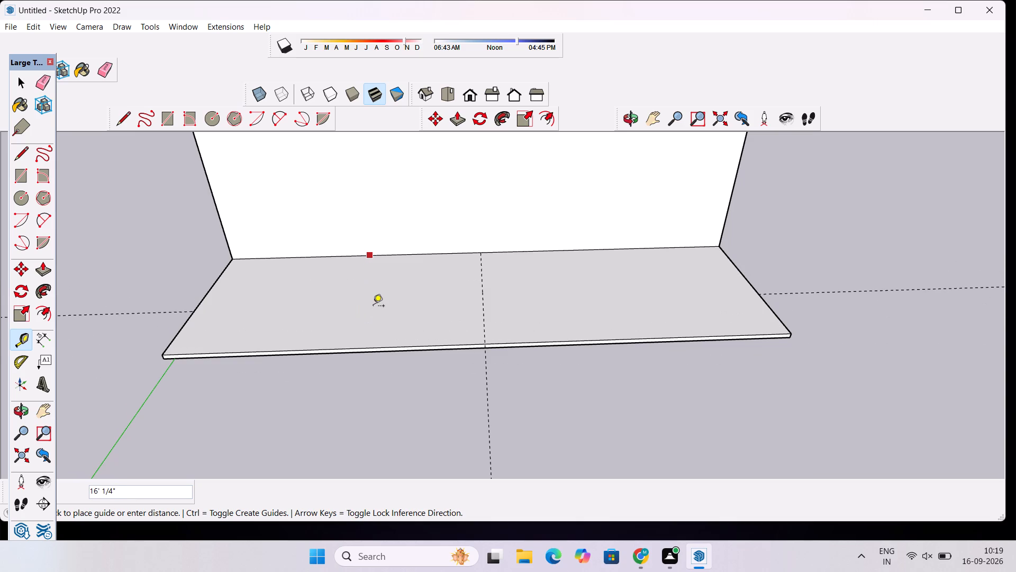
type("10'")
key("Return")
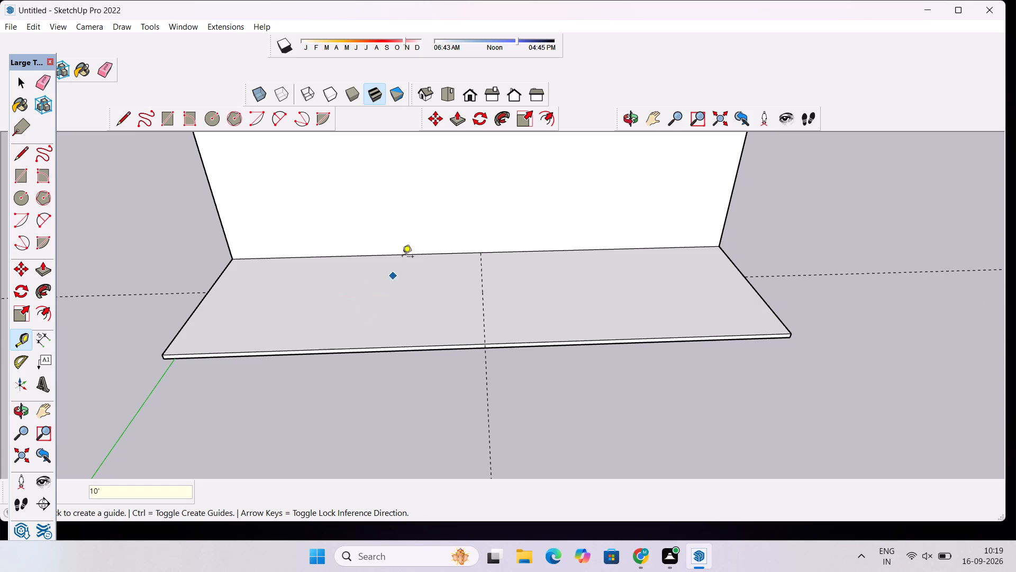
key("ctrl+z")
Place a guide line on the low slab 10' out from the base of the raised section's long wall.
scroll(291, 260, "up", 4)
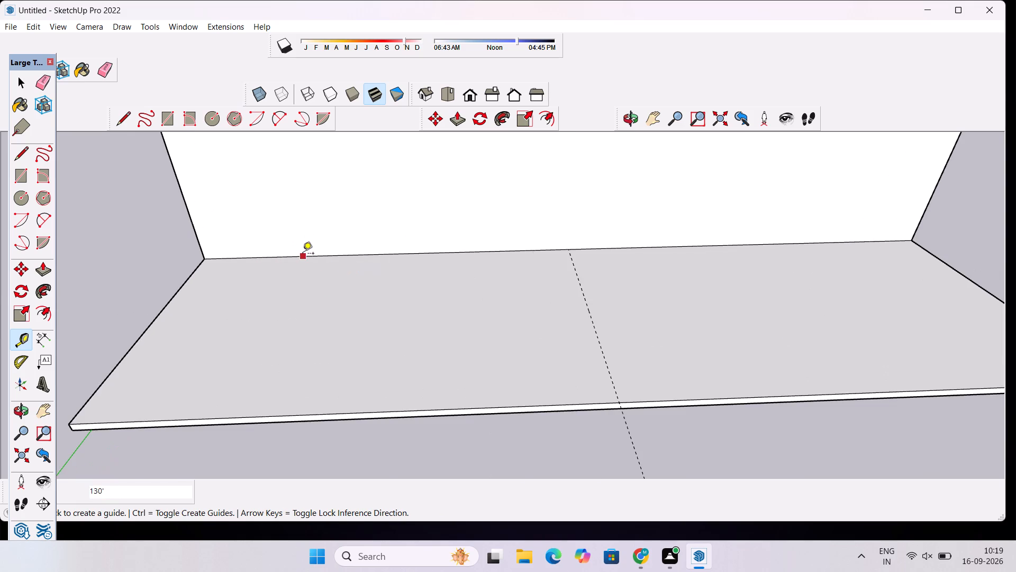
left_click(303, 254)
type("10'")
key("Return")
scroll(315, 290, "down", 3)
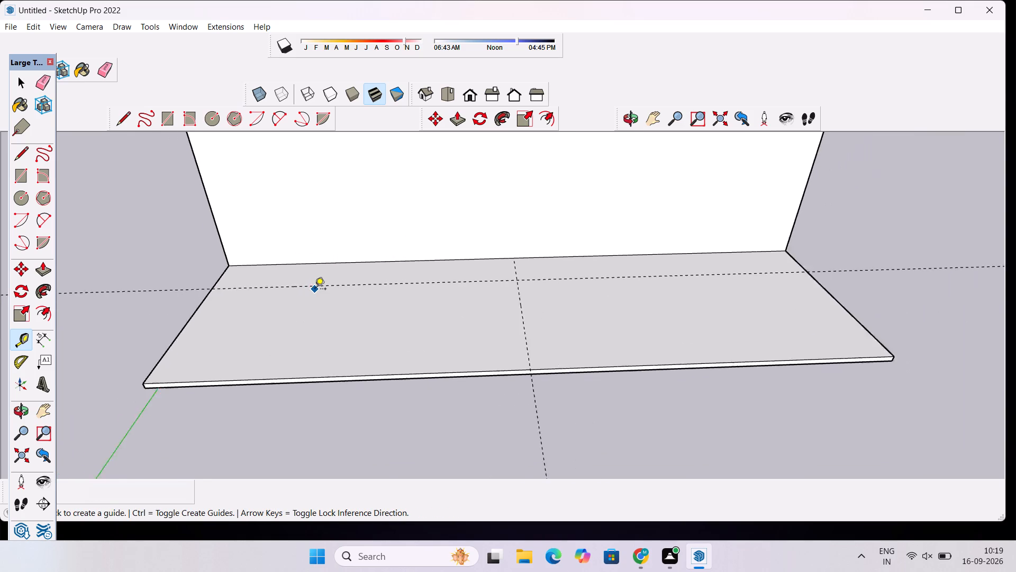
scroll(315, 290, "down", 2)
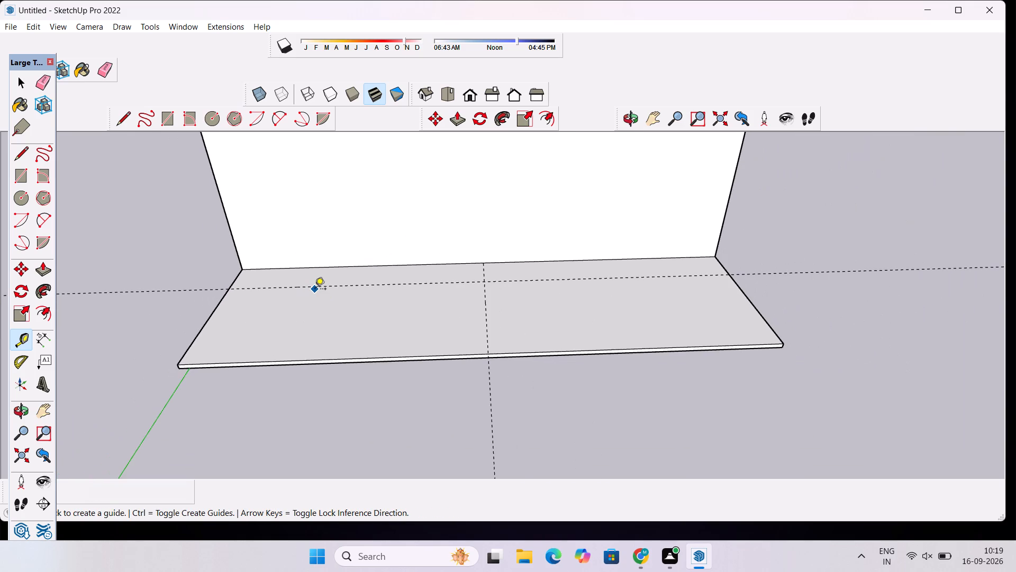
scroll(305, 305, "down", 2)
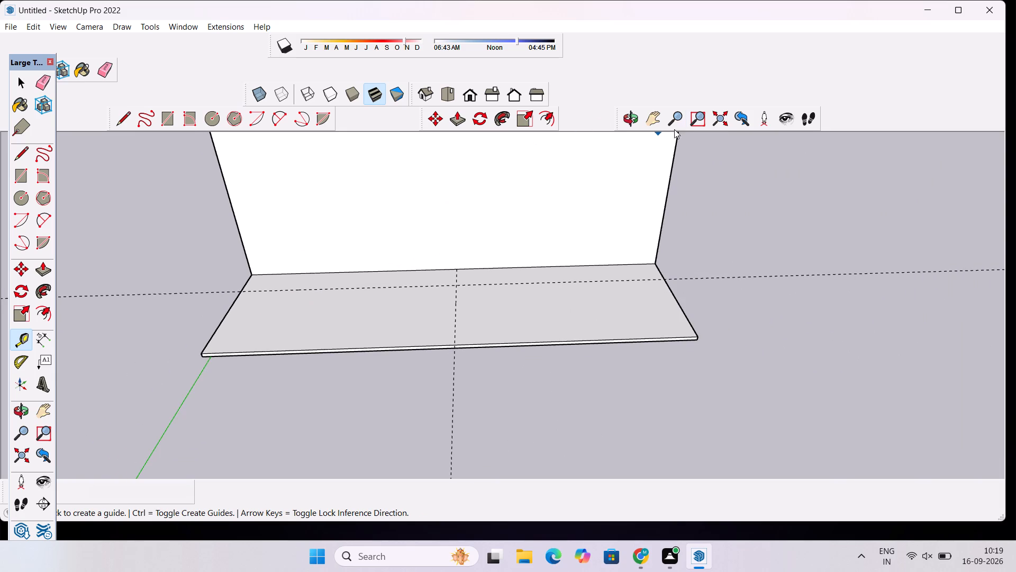
Examine the building, its roof overhang and the crossing guides on the low slab from the front, both ends and above.
scroll(531, 225, "down", 6)
scroll(530, 224, "up", 3)
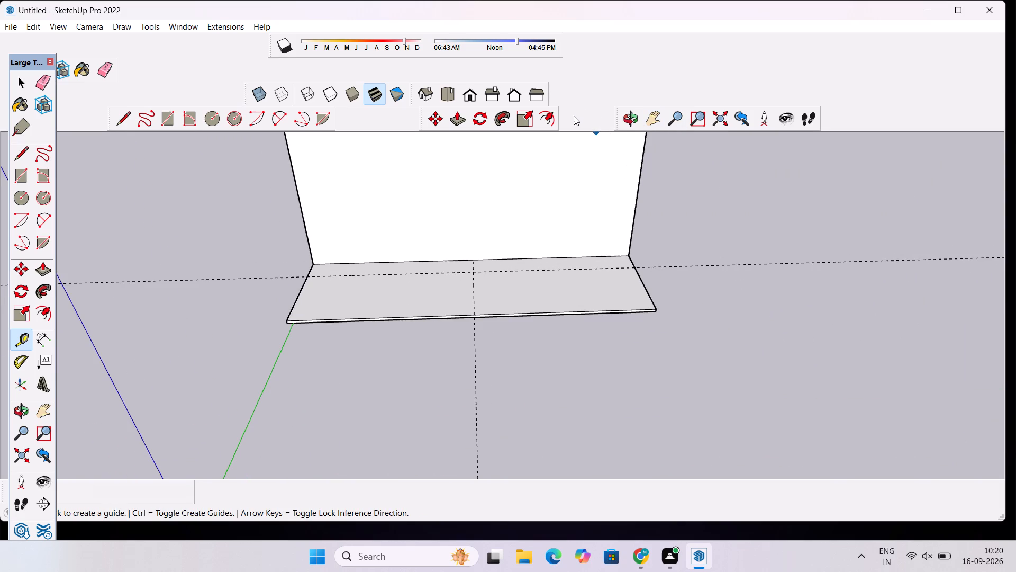
left_click(629, 112)
left_click_drag(561, 156, 513, 246, "shift")
scroll(456, 212, "down", 5, "shift")
left_click_drag(427, 359, 444, 281)
scroll(452, 247, "up", 4)
left_click_drag(478, 234, 400, 281)
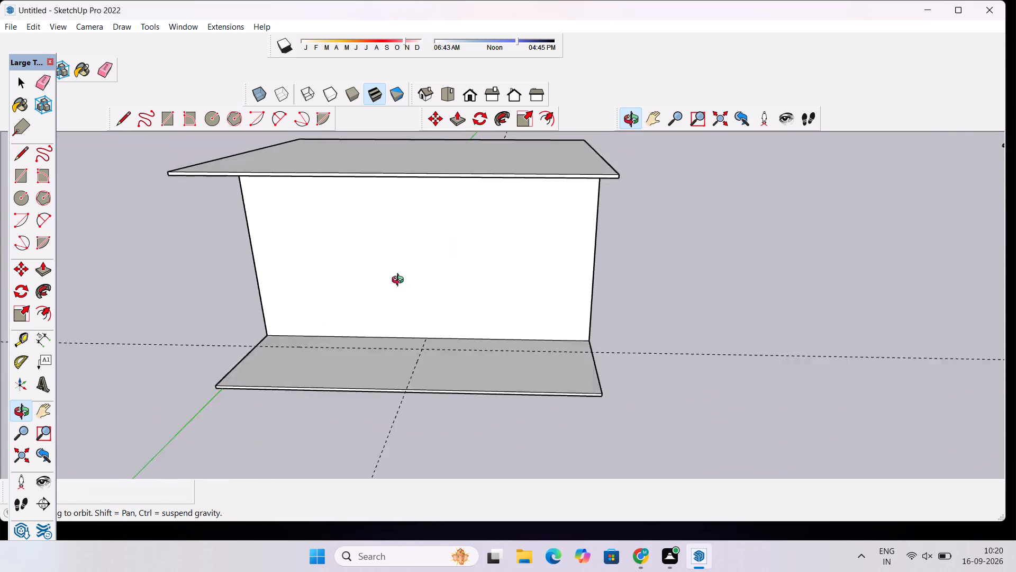
left_click_drag(400, 281, 447, 254)
scroll(494, 327, "down", 4)
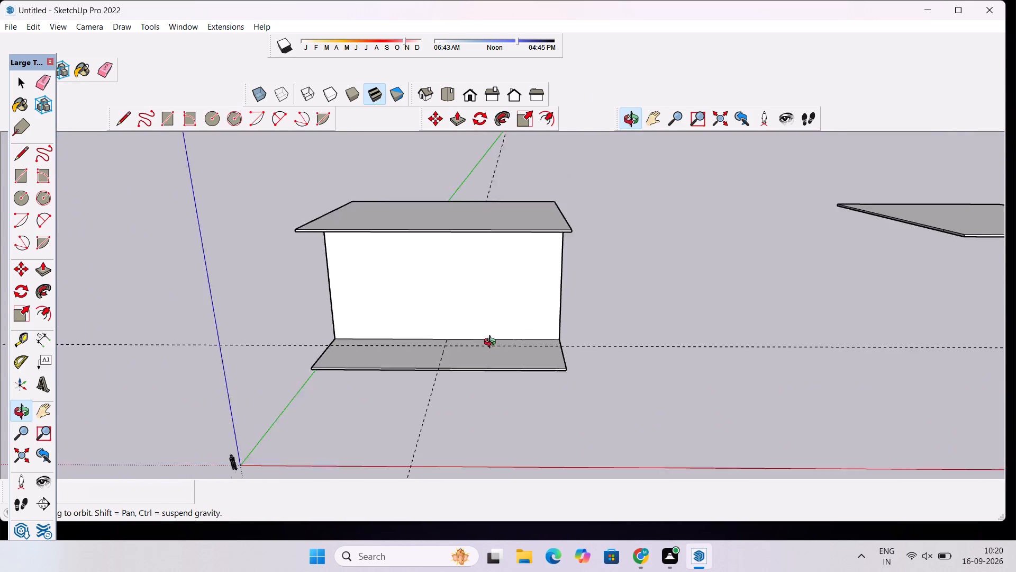
scroll(492, 343, "down", 1)
left_click_drag(535, 320, 305, 327)
scroll(385, 314, "up", 4)
scroll(494, 309, "down", 4)
scroll(483, 320, "up", 4)
left_click_drag(475, 328, 489, 329)
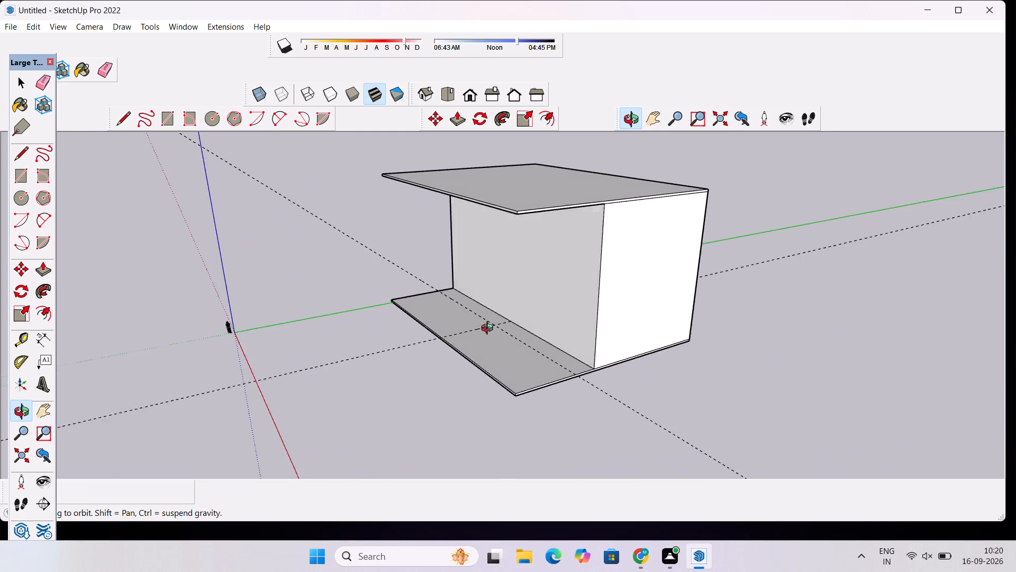
left_click_drag(489, 329, 712, 319)
scroll(621, 330, "down", 4)
left_click_drag(503, 328, 434, 422)
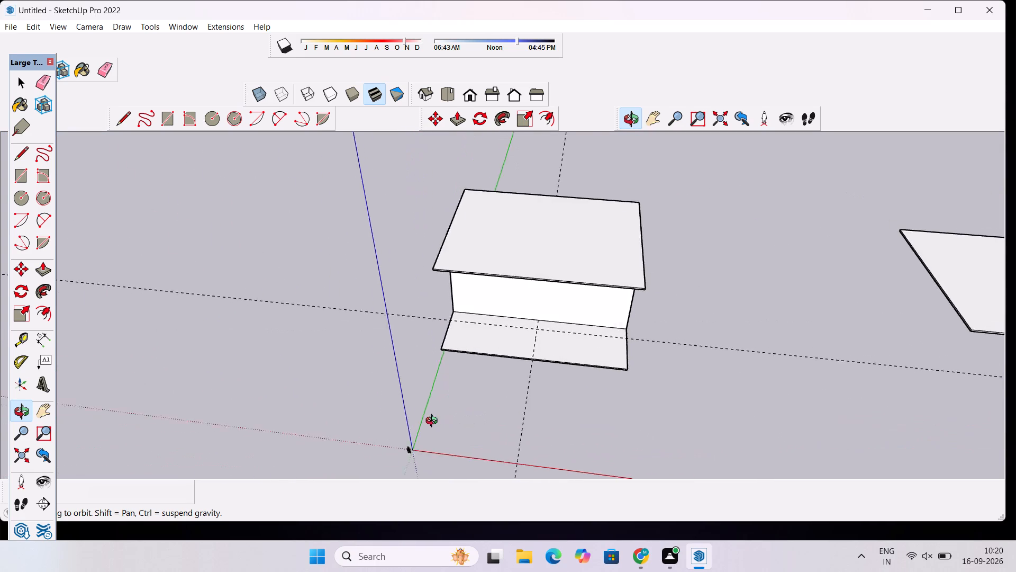
left_click_drag(434, 422, 432, 422)
scroll(436, 353, "up", 4)
scroll(437, 351, "down", 4)
left_click_drag(441, 349, 681, 278)
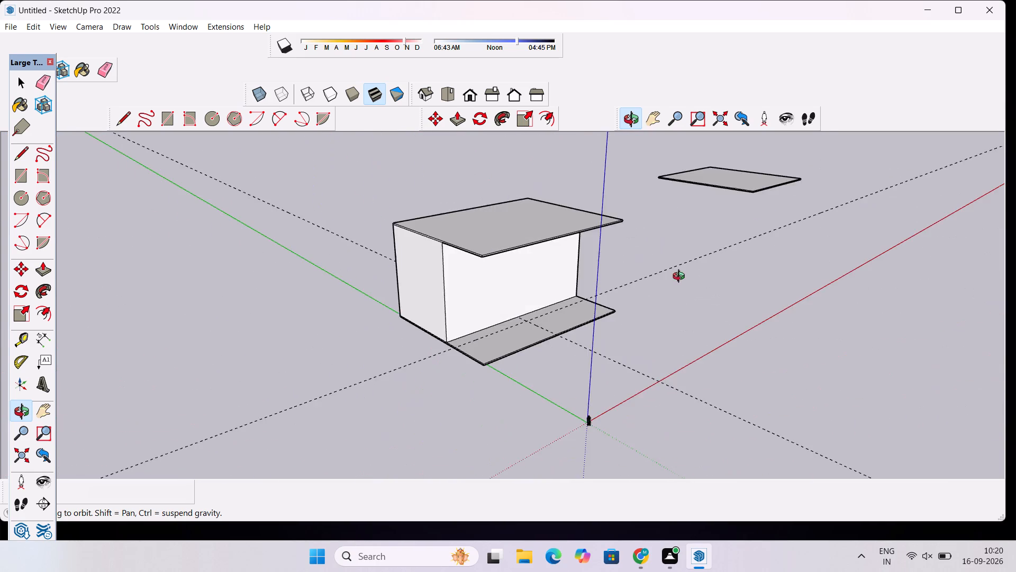
left_click_drag(681, 278, 673, 278)
scroll(666, 317, "up", 6)
scroll(530, 352, "up", 4)
scroll(472, 361, "down", 4)
left_click_drag(559, 342, 460, 354)
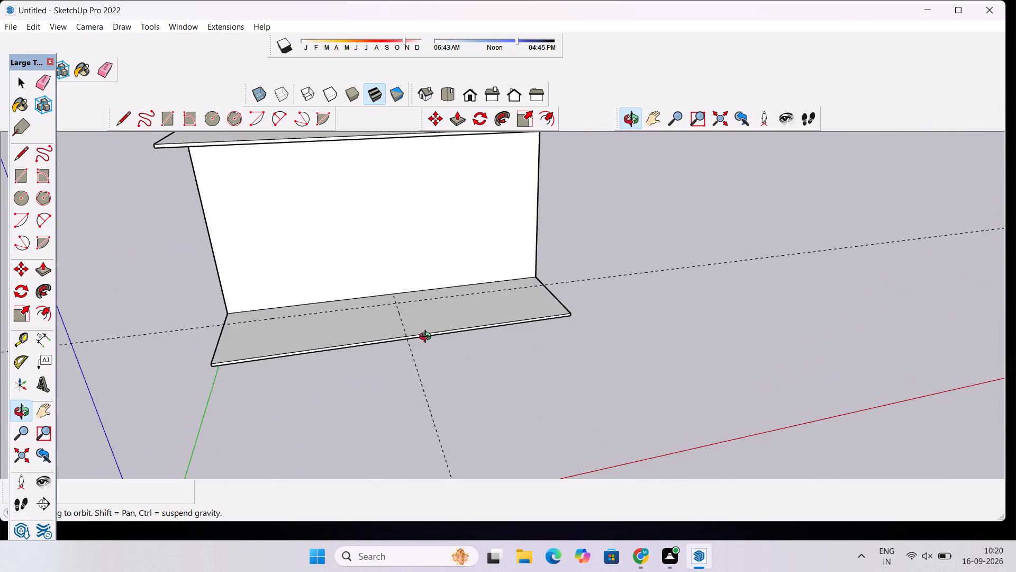
scroll(419, 337, "up", 3)
left_click_drag(490, 363, 430, 379)
scroll(399, 366, "up", 3)
left_click_drag(386, 369, 406, 338, "shift")
scroll(406, 338, "up", 5)
left_click_drag(502, 309, 470, 338)
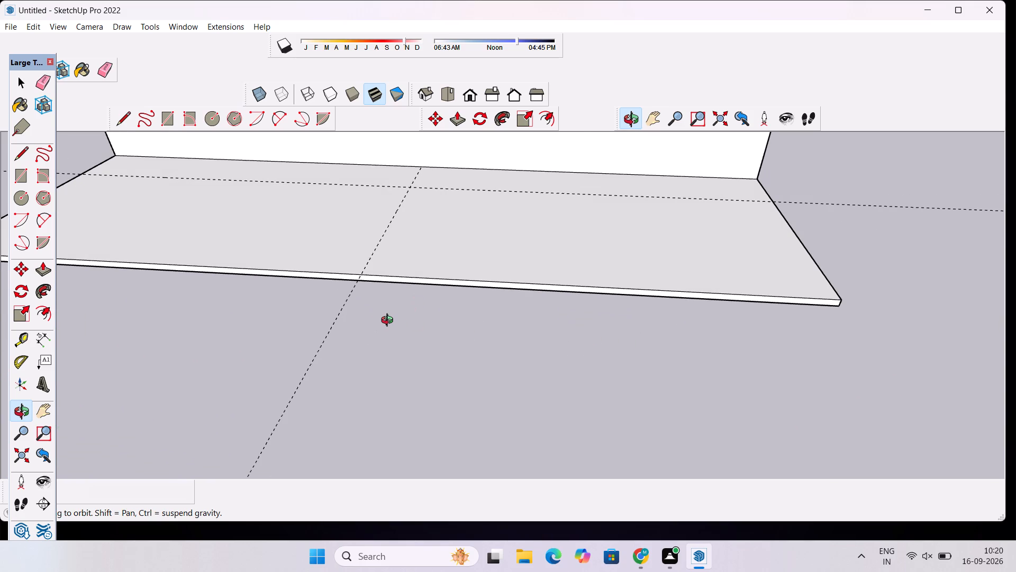
scroll(448, 317, "down", 2)
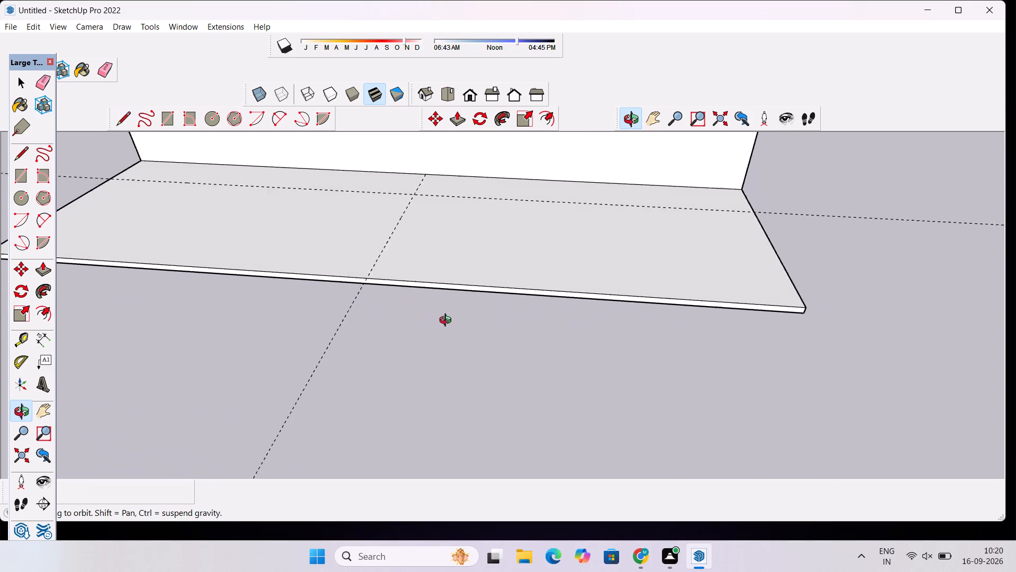
scroll(448, 321, "down", 15)
left_click_drag(407, 316, 757, 172)
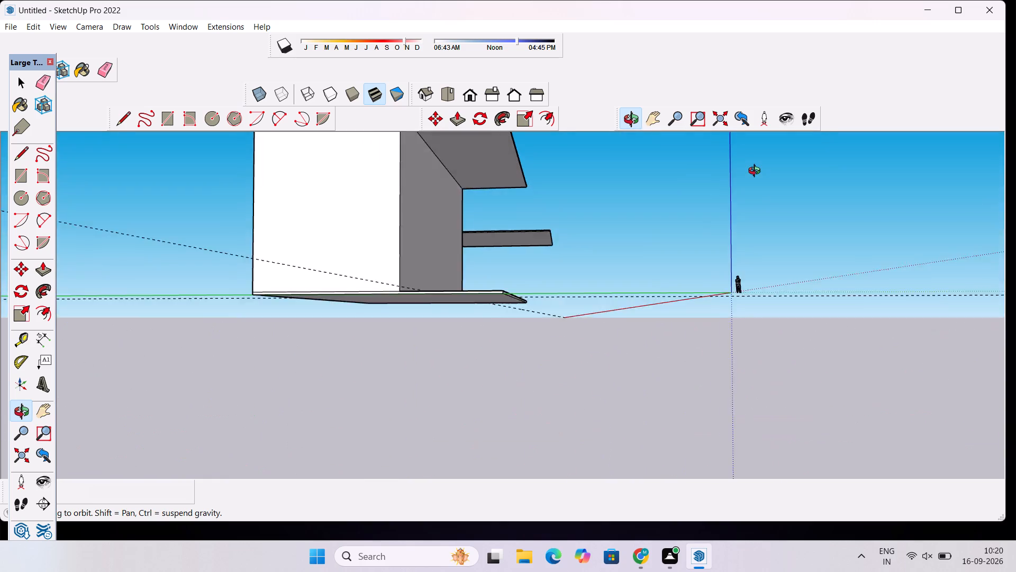
left_click_drag(757, 172, 233, 335)
scroll(334, 262, "down", 4)
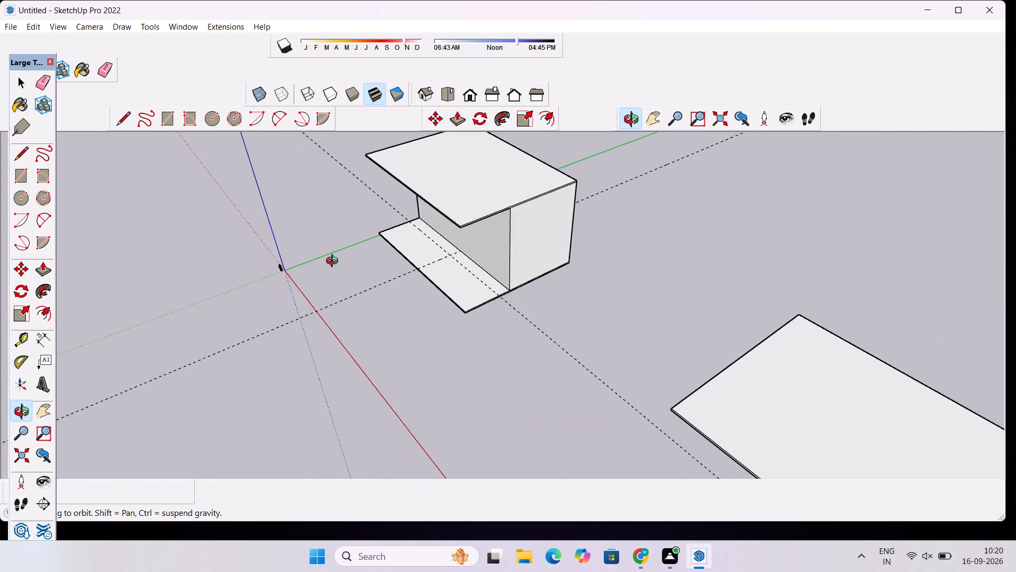
scroll(334, 262, "down", 2)
left_click_drag(339, 279, 384, 214)
scroll(389, 244, "up", 5)
scroll(551, 218, "down", 6)
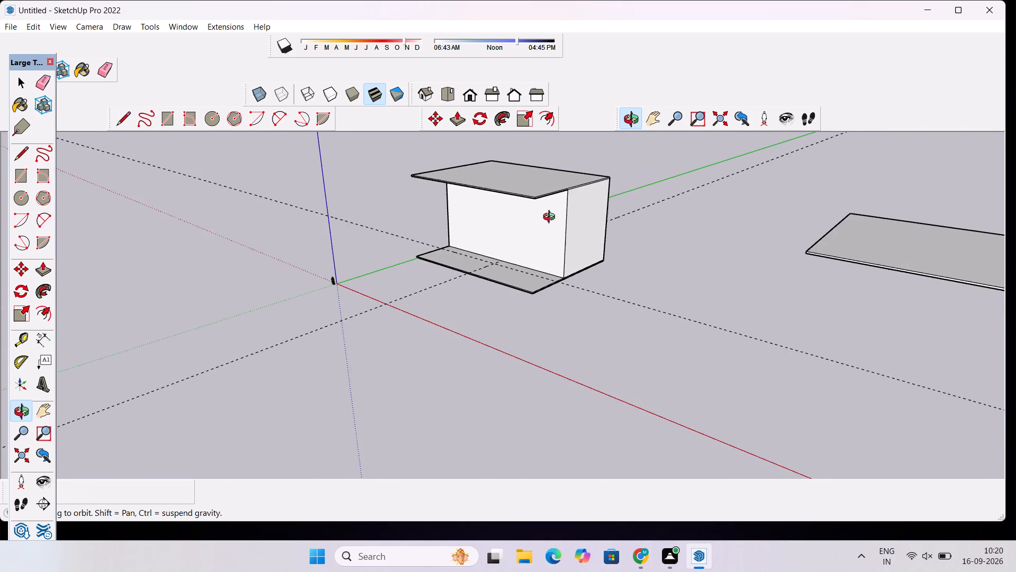
scroll(551, 218, "down", 2)
scroll(609, 196, "down", 4)
left_click_drag(646, 198, 375, 237)
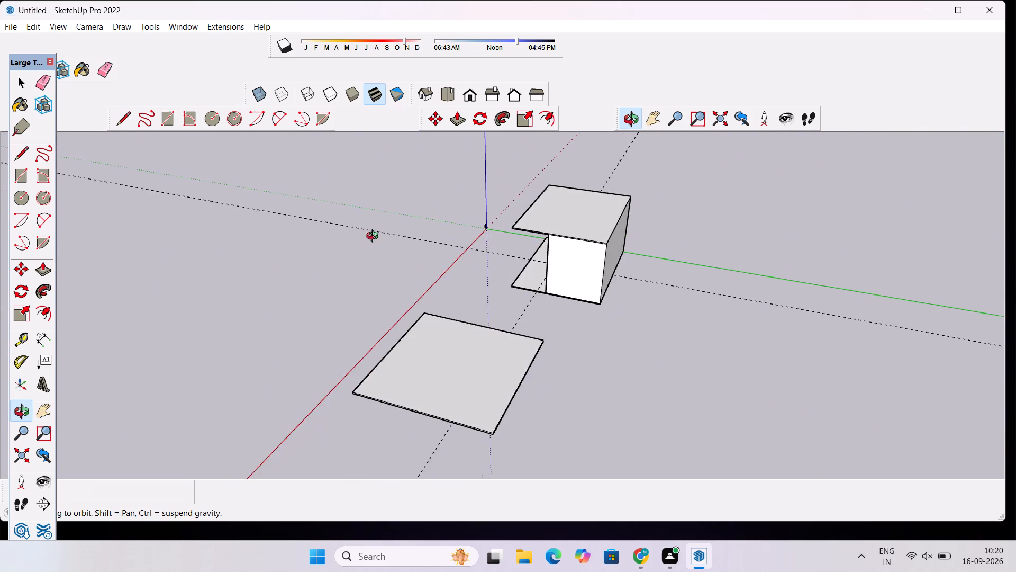
left_click_drag(375, 237, 400, 307)
scroll(760, 224, "up", 1)
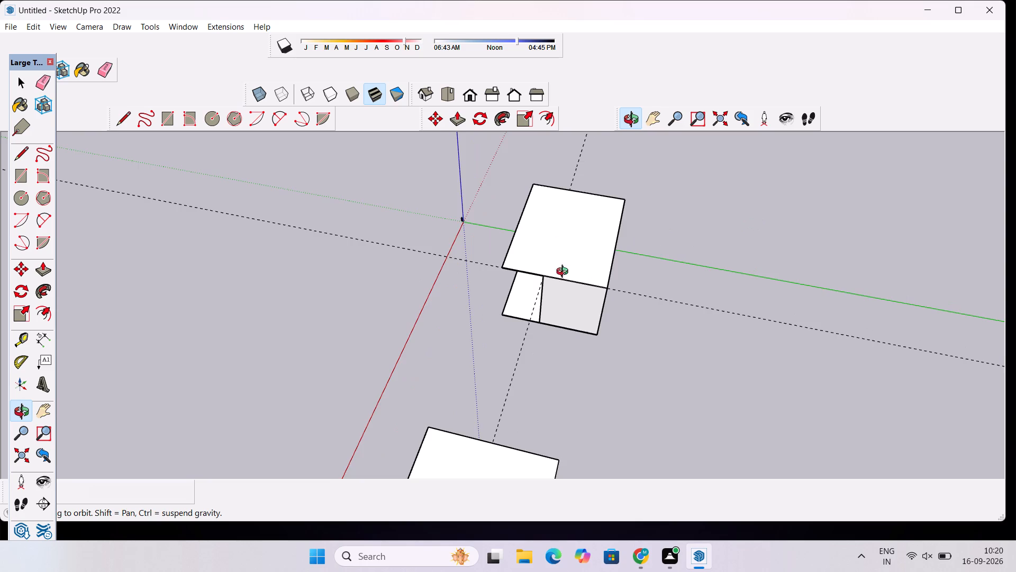
scroll(540, 278, "up", 4)
scroll(539, 279, "down", 8)
scroll(559, 238, "down", 5)
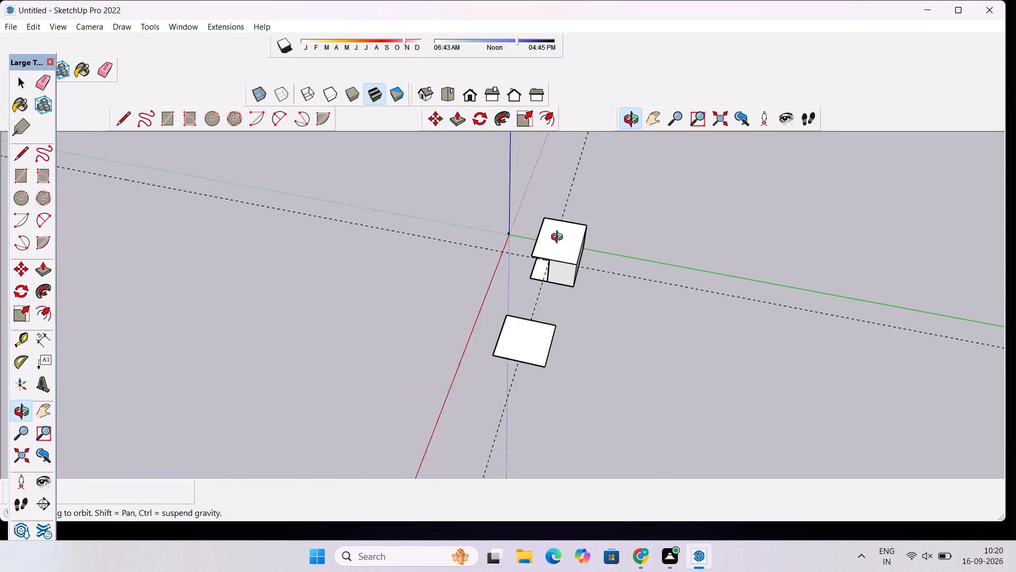
scroll(559, 238, "down", 1)
left_click_drag(488, 251, 749, 228)
scroll(527, 226, "up", 13)
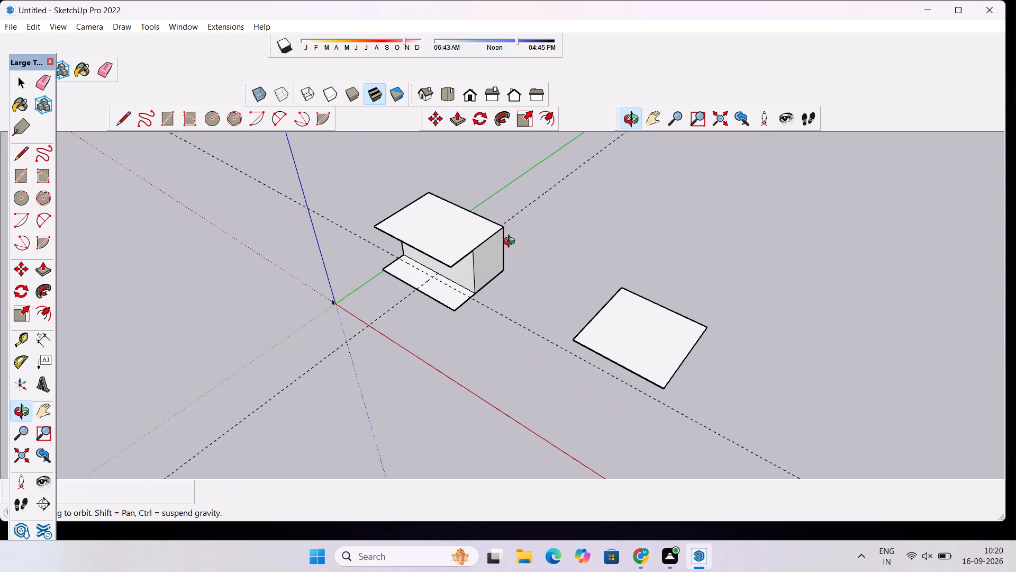
scroll(511, 243, "up", 3)
left_click_drag(315, 316, 453, 241)
scroll(424, 283, "up", 1)
scroll(424, 283, "down", 5)
left_click_drag(433, 326, 431, 272)
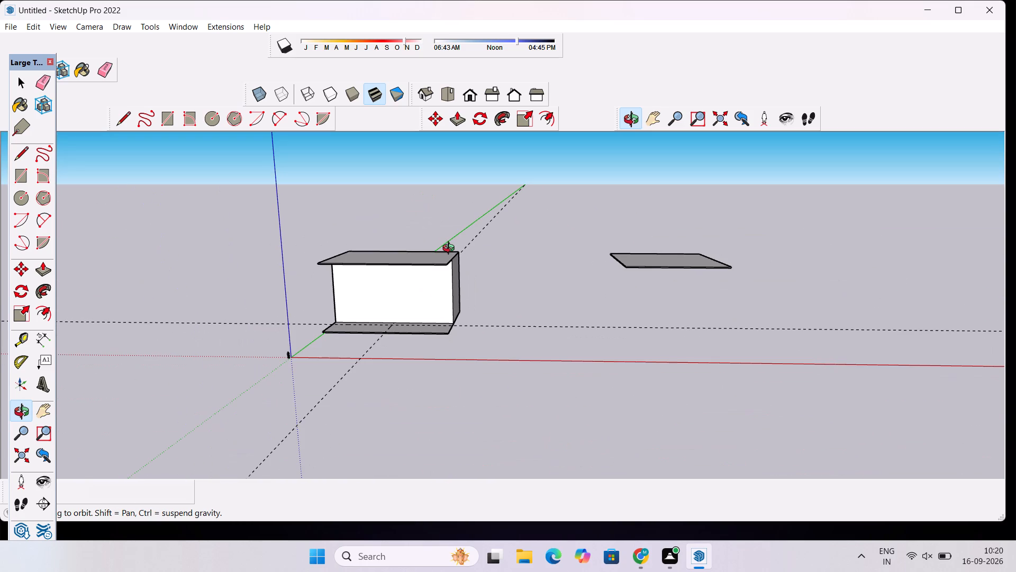
scroll(432, 243, "down", 4)
scroll(459, 276, "up", 5)
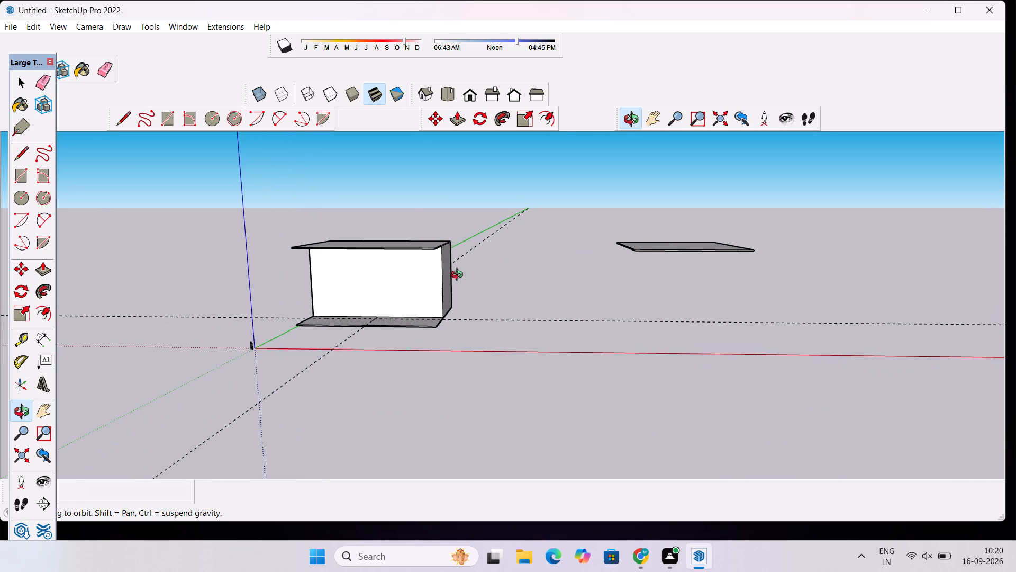
scroll(459, 276, "up", 4)
left_click_drag(479, 277, 412, 301)
scroll(370, 295, "up", 4)
left_click_drag(359, 295, 430, 378)
scroll(437, 312, "down", 5)
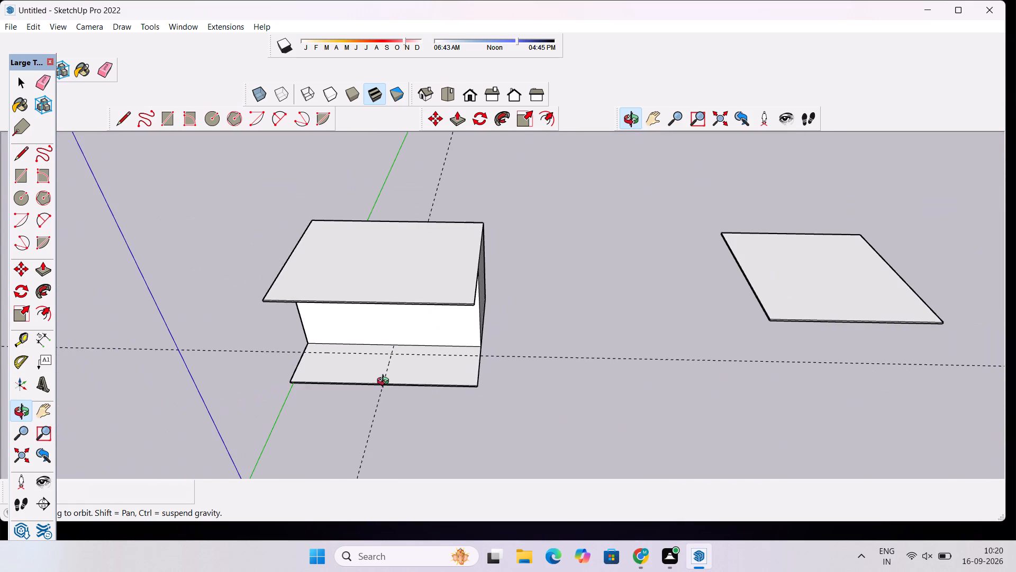
Draw an edge on the low slab along the crosswise guide, from the raised section's wall base to the intersection of the guides.
scroll(385, 409, "up", 4)
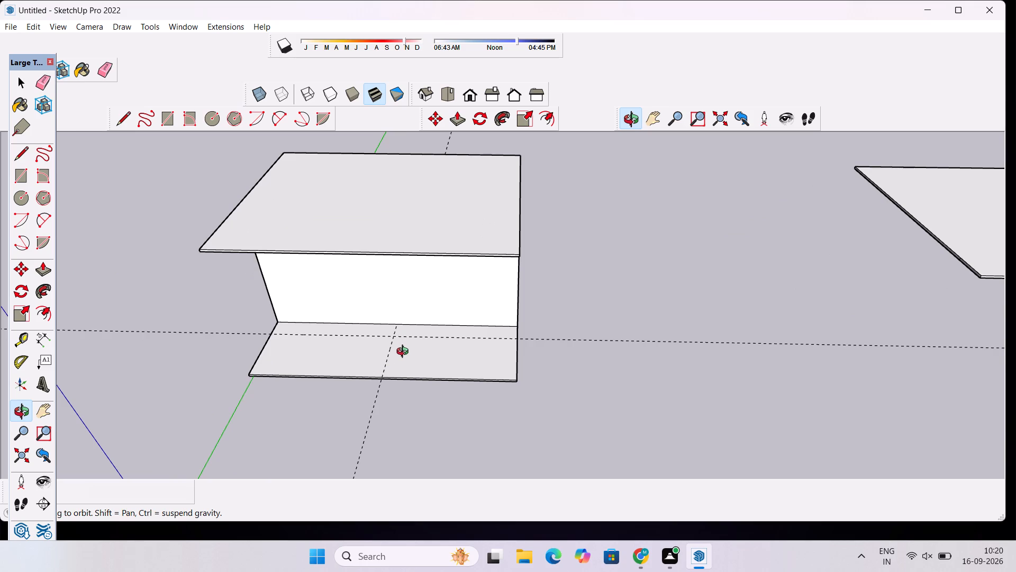
key("l")
scroll(394, 326, "up", 9)
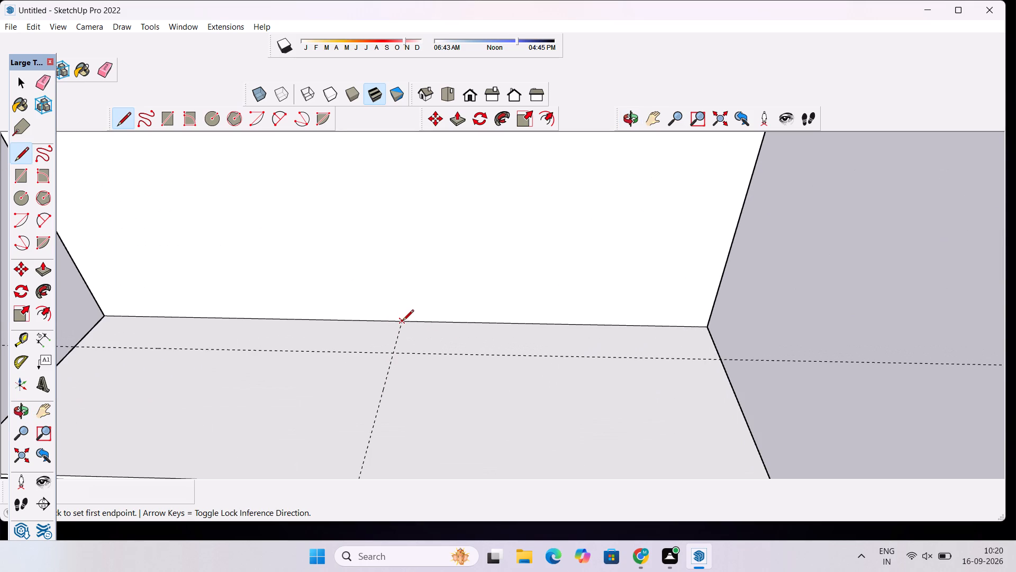
left_click(403, 321)
scroll(403, 321, "down", 9)
scroll(403, 326, "up", 9)
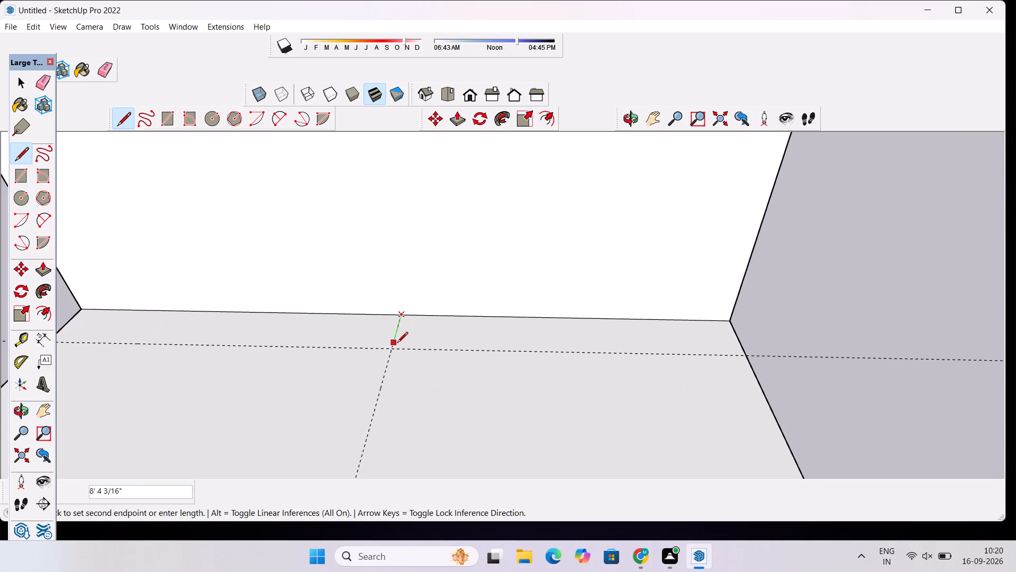
left_click(393, 346)
scroll(348, 346, "down", 10)
scroll(243, 335, "up", 5)
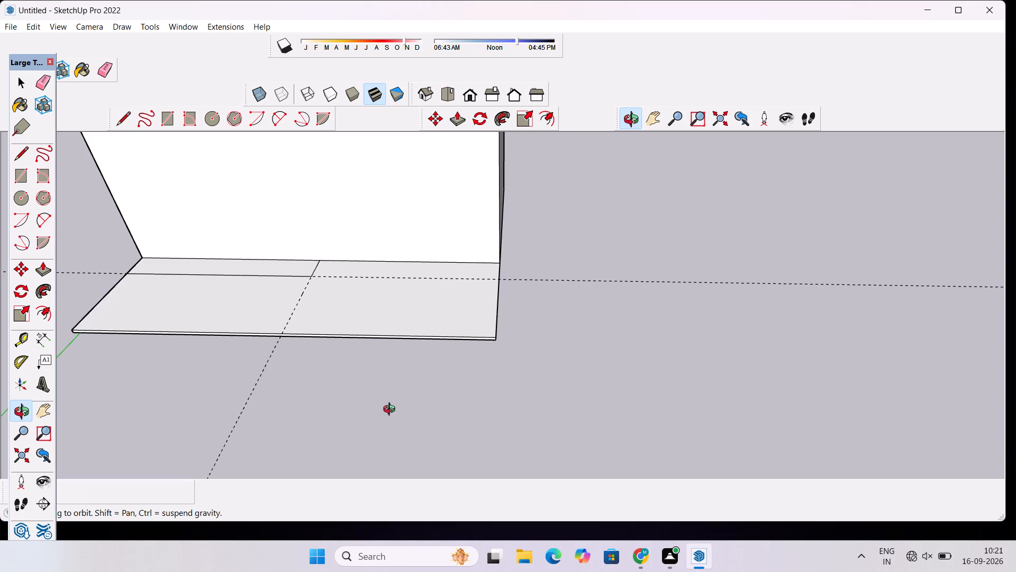
Examine the outlined strip on the low slab beside the raised section's wall from the front, corner and above.
scroll(392, 410, "down", 3)
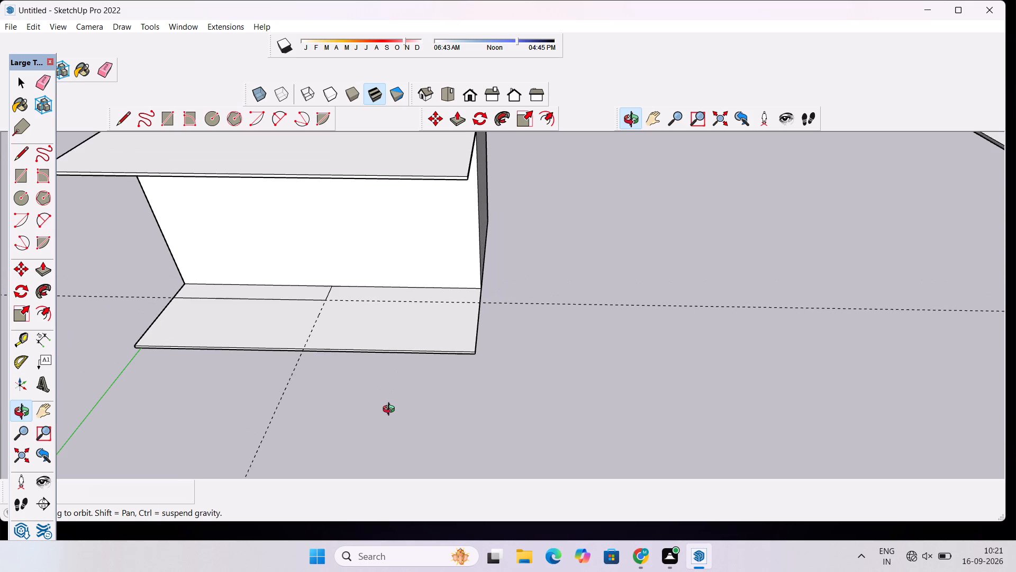
scroll(391, 364, "up", 1)
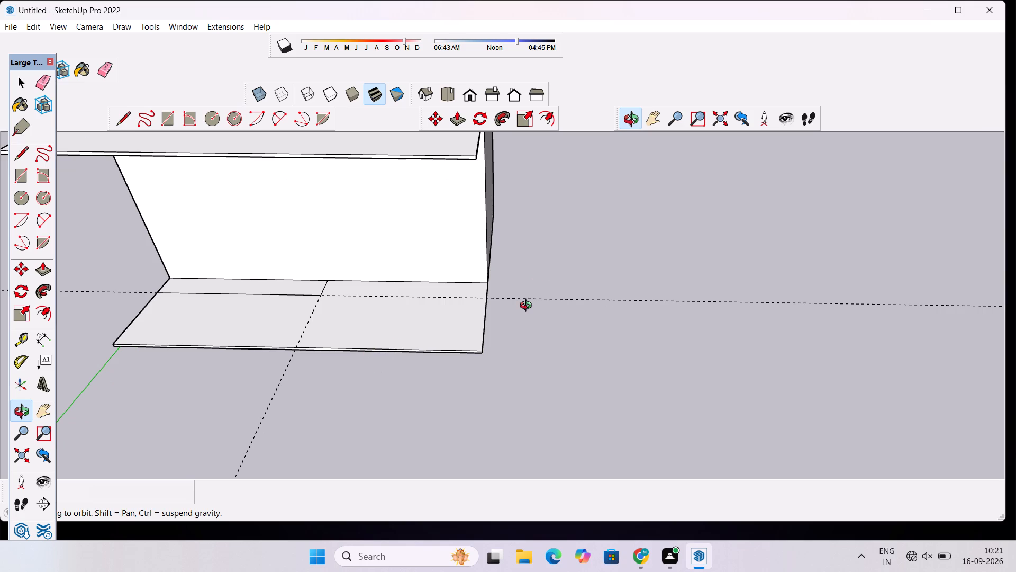
scroll(522, 315, "down", 1)
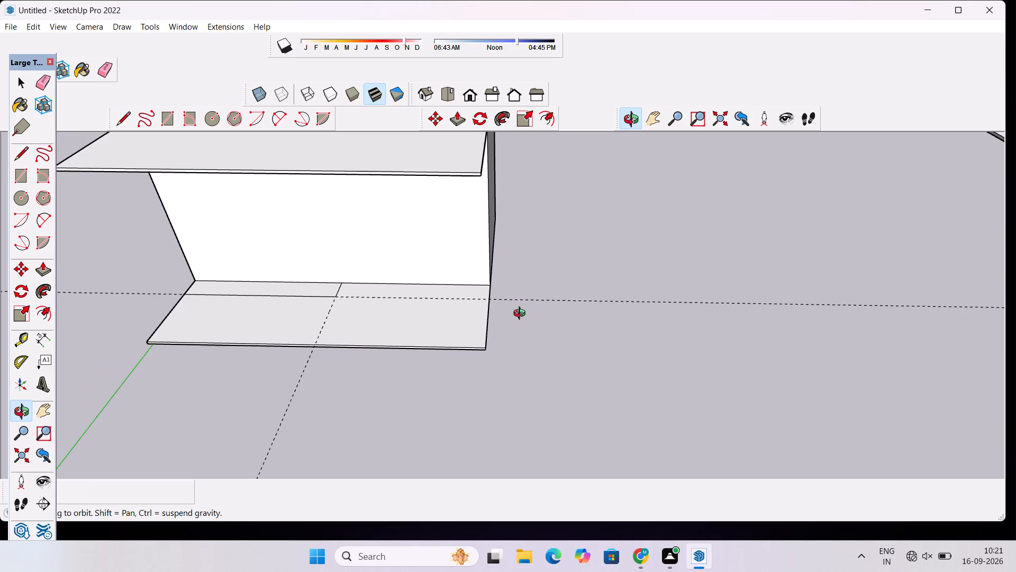
scroll(522, 312, "up", 3)
scroll(521, 312, "down", 3)
left_click_drag(481, 315, 505, 349, "shift")
scroll(506, 340, "down", 2)
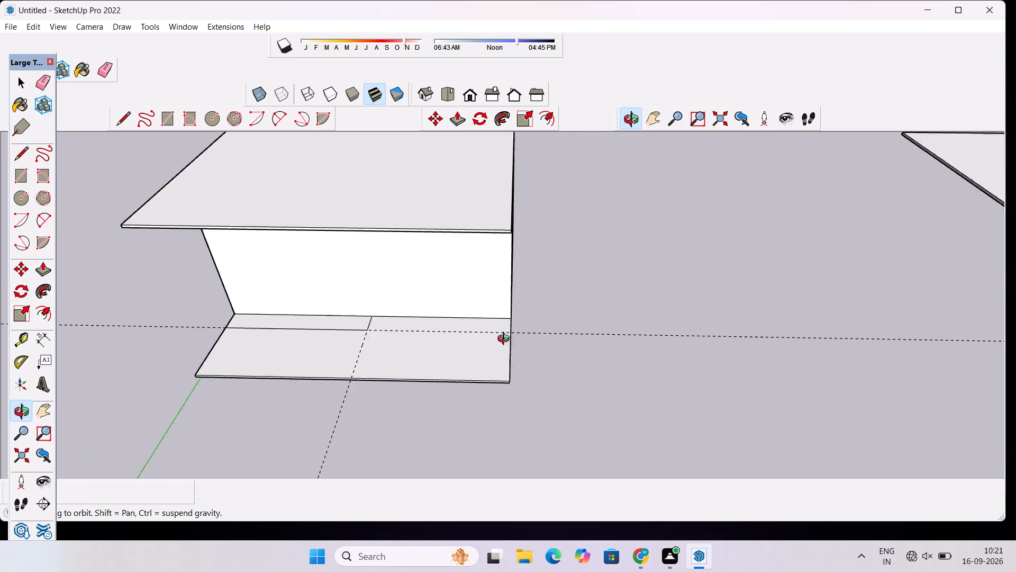
scroll(506, 340, "down", 3)
left_click_drag(600, 382, 456, 372)
scroll(450, 343, "up", 4)
scroll(450, 343, "down", 3)
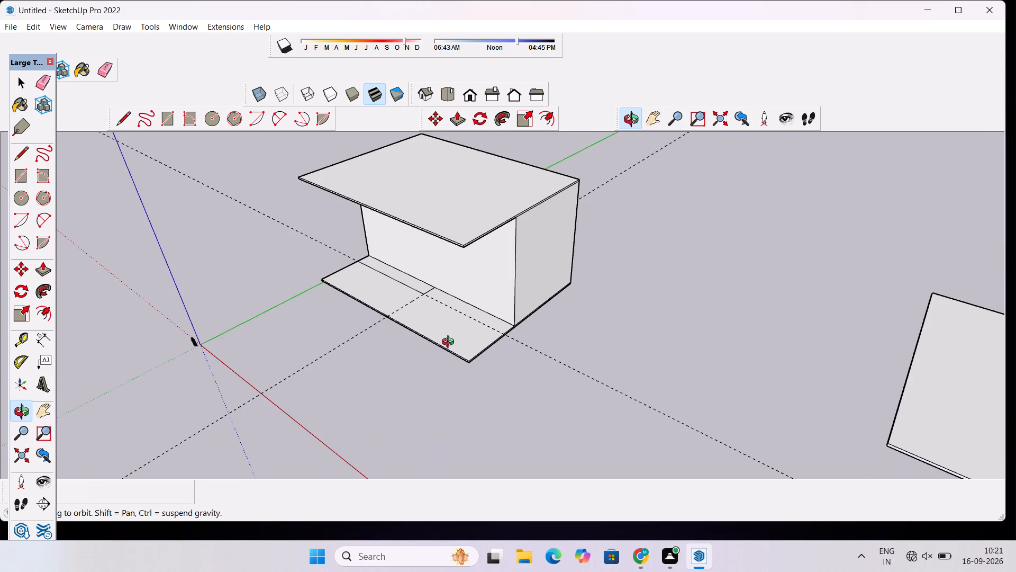
scroll(445, 346, "up", 4)
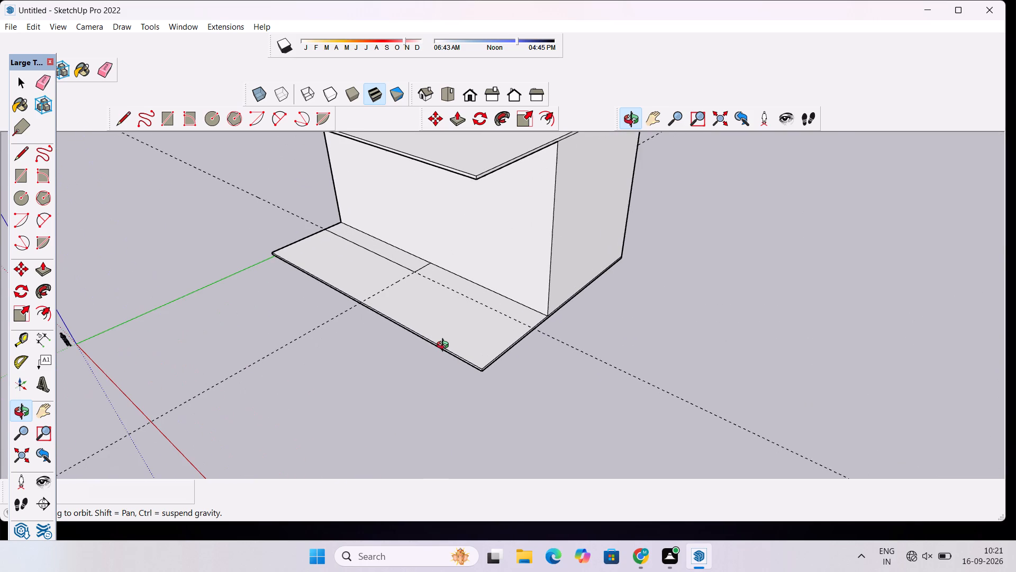
scroll(445, 346, "down", 6)
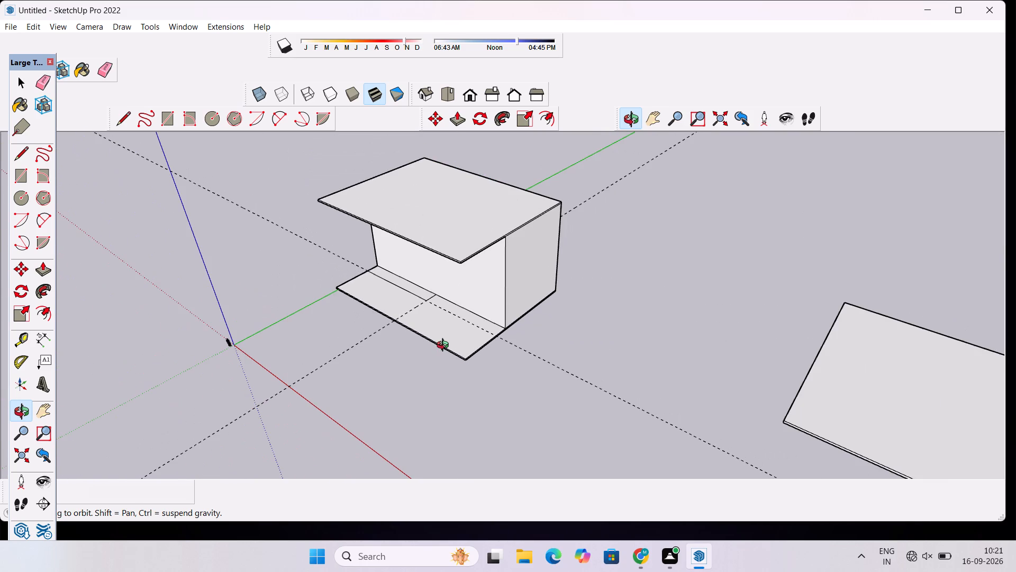
scroll(445, 346, "down", 3)
left_click_drag(409, 335, 492, 348)
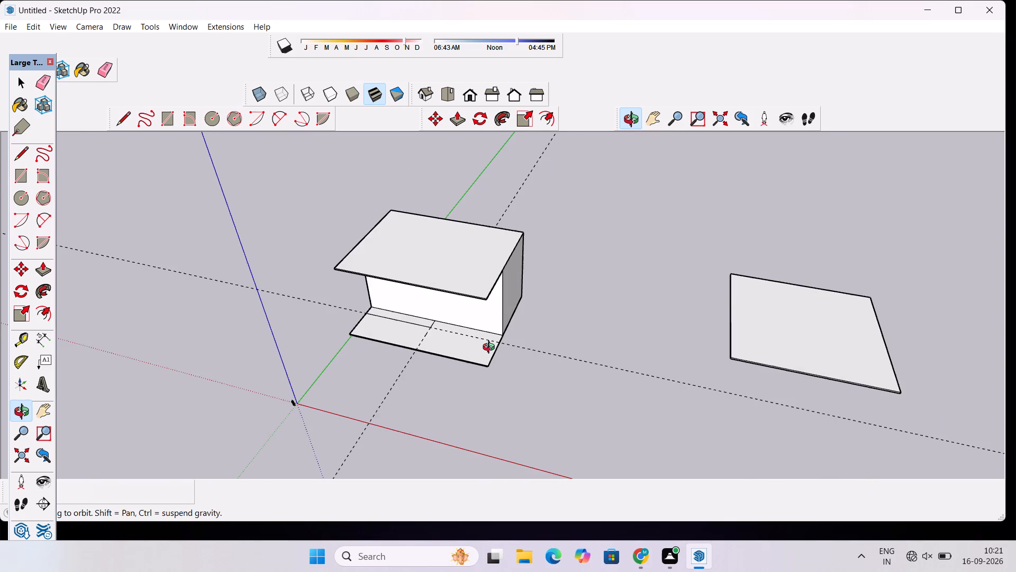
scroll(492, 348, "down", 5)
scroll(428, 376, "up", 15)
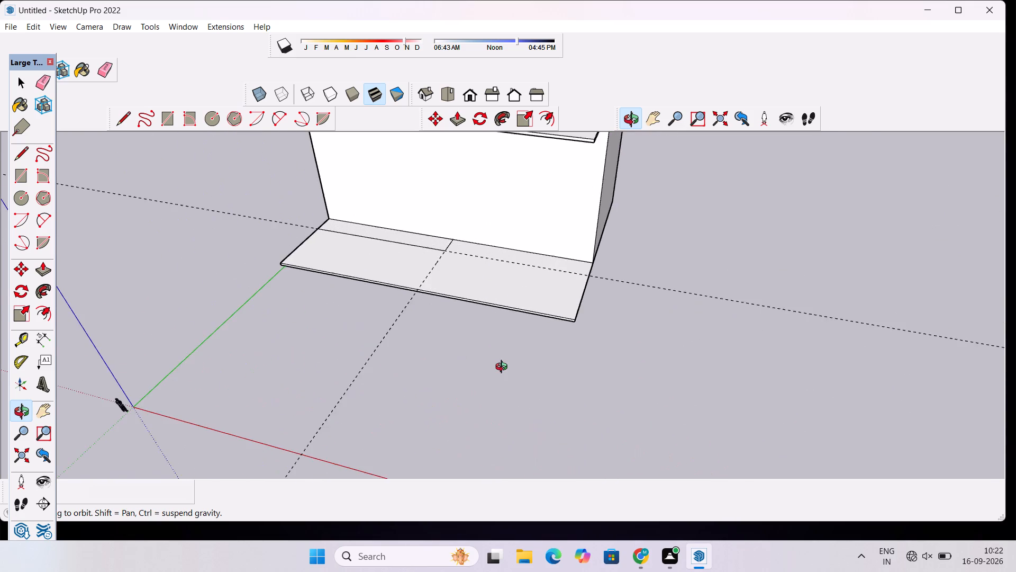
left_click_drag(504, 368, 505, 278)
scroll(505, 278, "up", 5)
left_click_drag(505, 278, 529, 359)
scroll(524, 353, "down", 3)
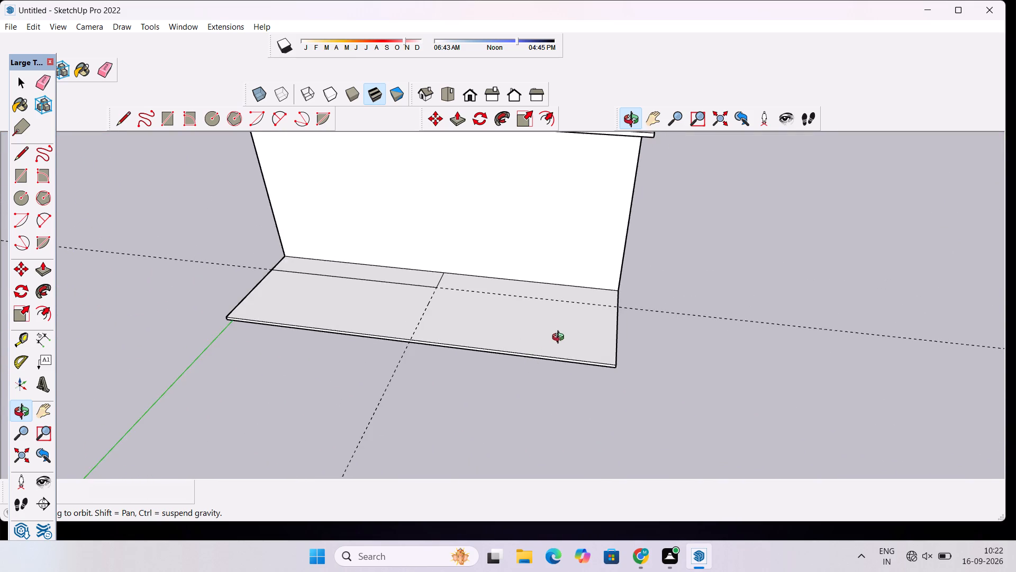
left_click_drag(560, 338, 427, 389, "shift")
scroll(423, 374, "up", 4, "shift")
left_click_drag(423, 374, 473, 367)
scroll(473, 367, "down", 8)
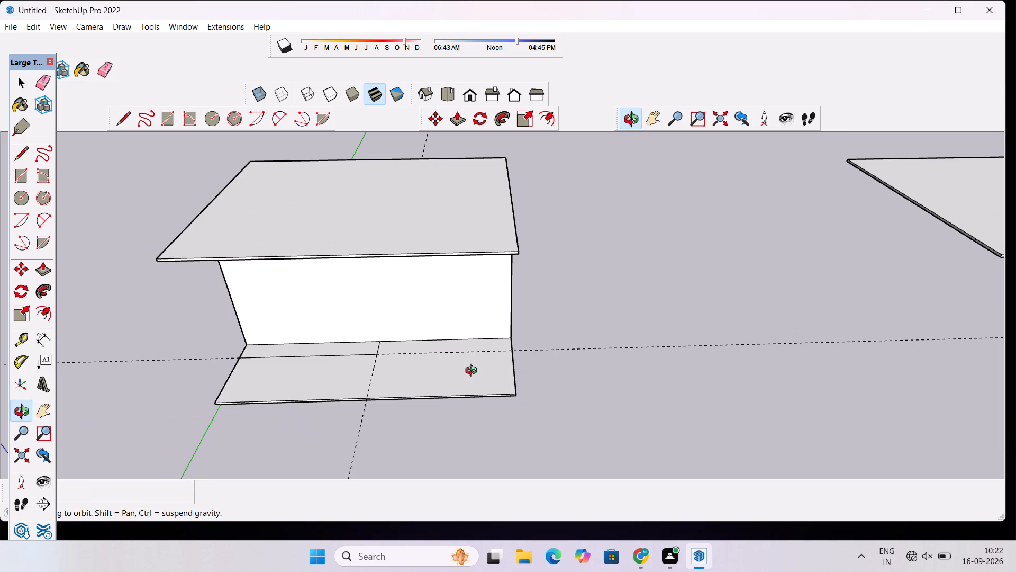
scroll(474, 372, "down", 3)
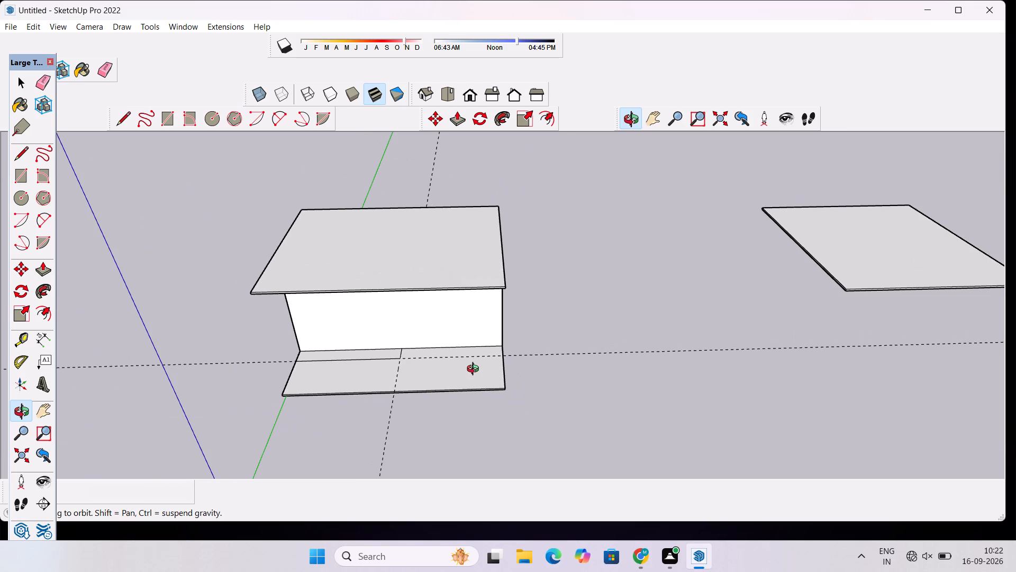
Undo the two strip edges and the two guide lines on the low slab.
scroll(480, 356, "down", 4)
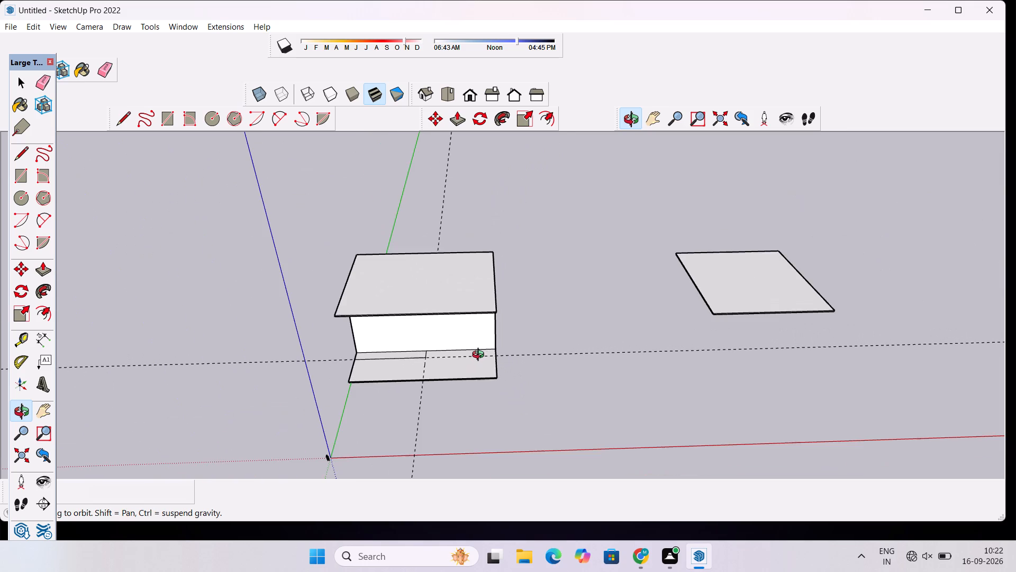
scroll(430, 366, "up", 9)
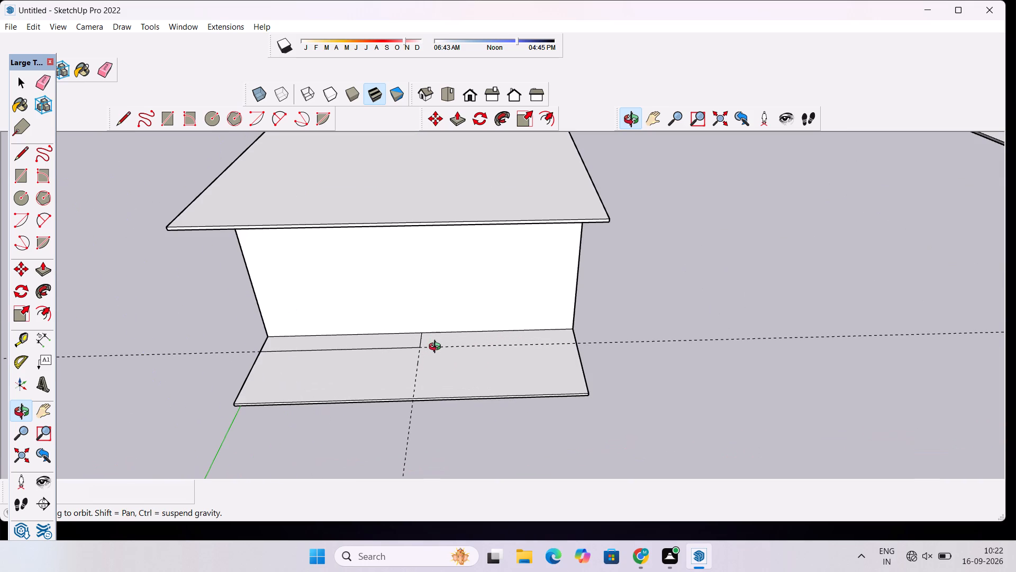
key("ctrl+z")
key("ctrl+z")
key("ctrl+z")
key("ctrl+z")
Place a crosswise guide line on the low slab 48' in from its end edge on the green axis.
scroll(434, 353, "up", 2)
key("t")
left_click(197, 347)
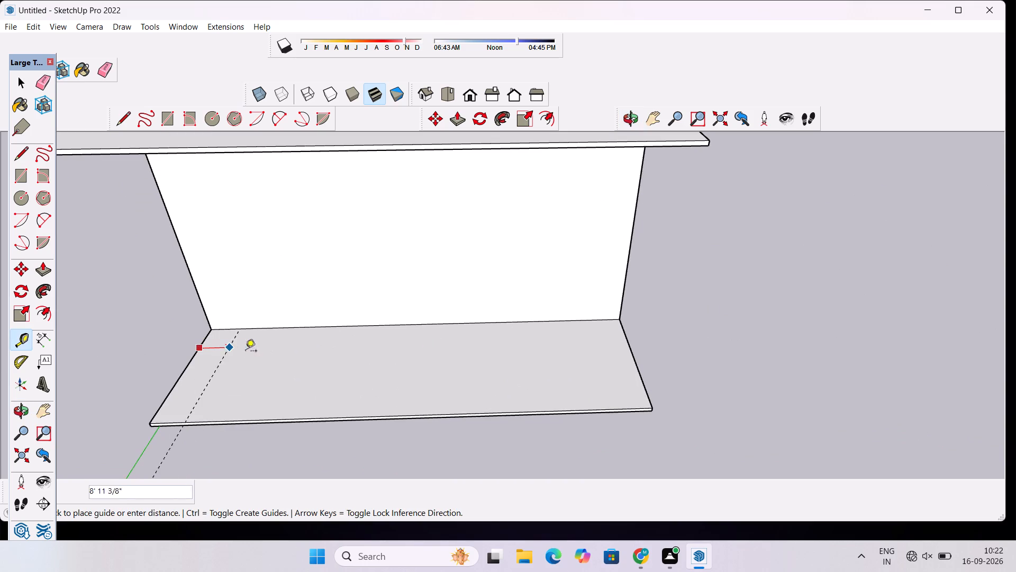
scroll(288, 352, "down", 2)
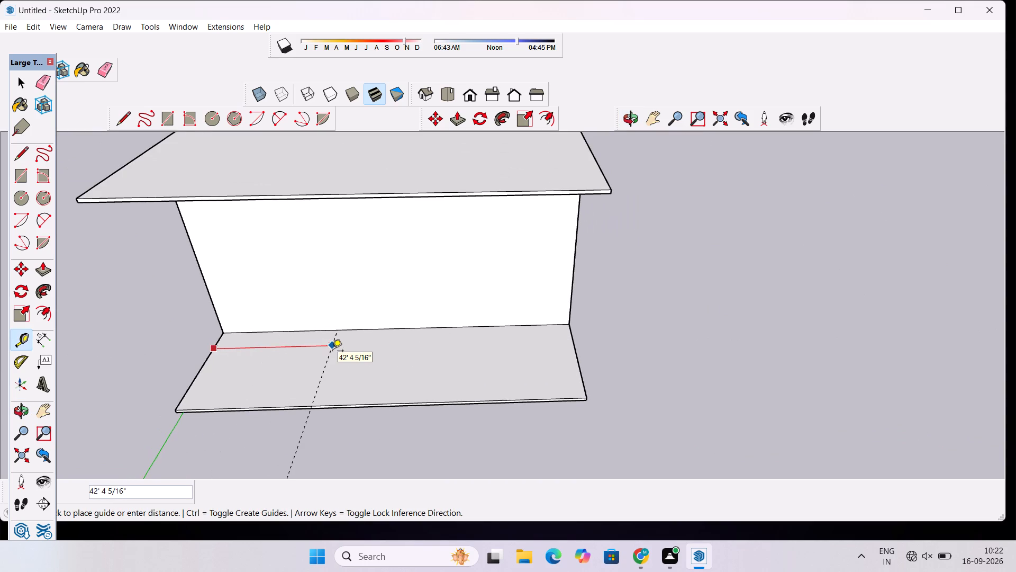
scroll(333, 352, "up", 3)
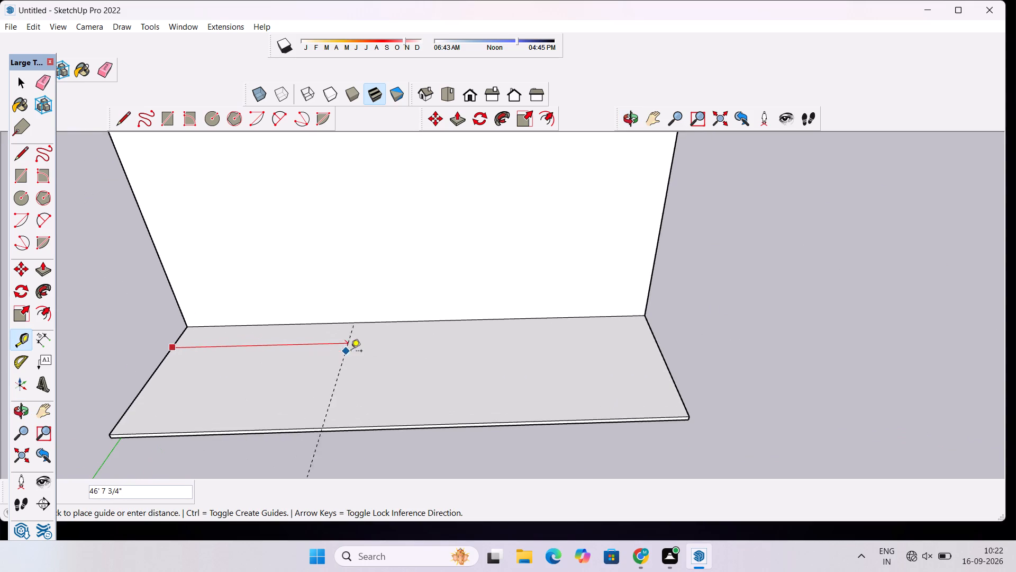
type("48'")
key("Return")
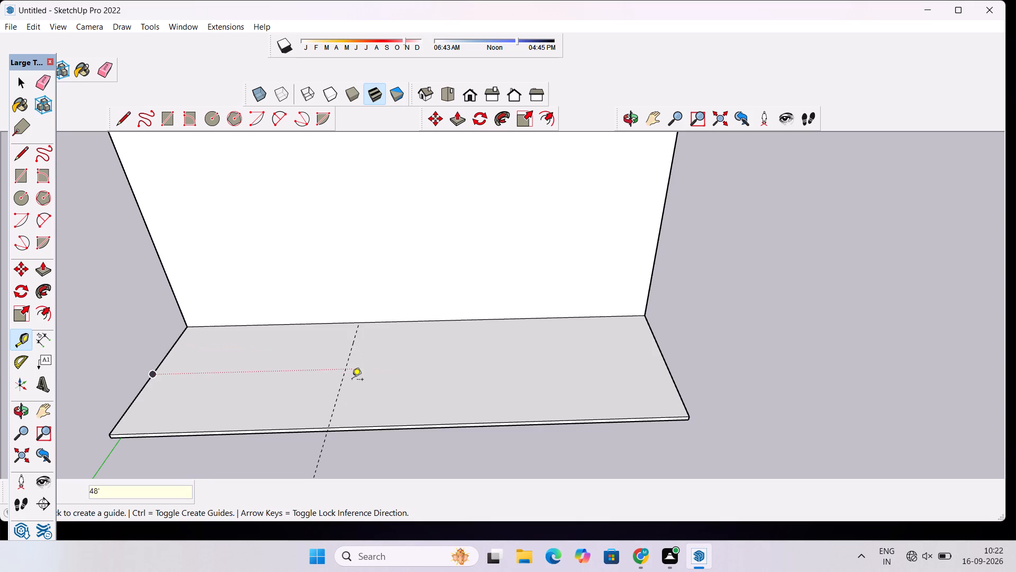
Place a guide line on the low slab 10' out from the base of the raised section's long wall.
scroll(368, 377, "down", 2)
scroll(436, 343, "up", 4)
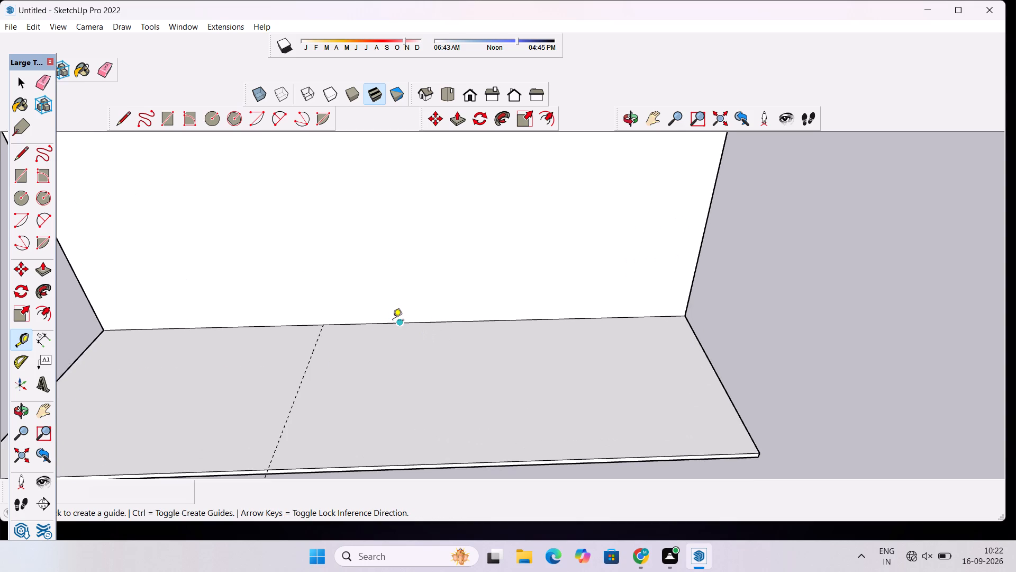
left_click(398, 321)
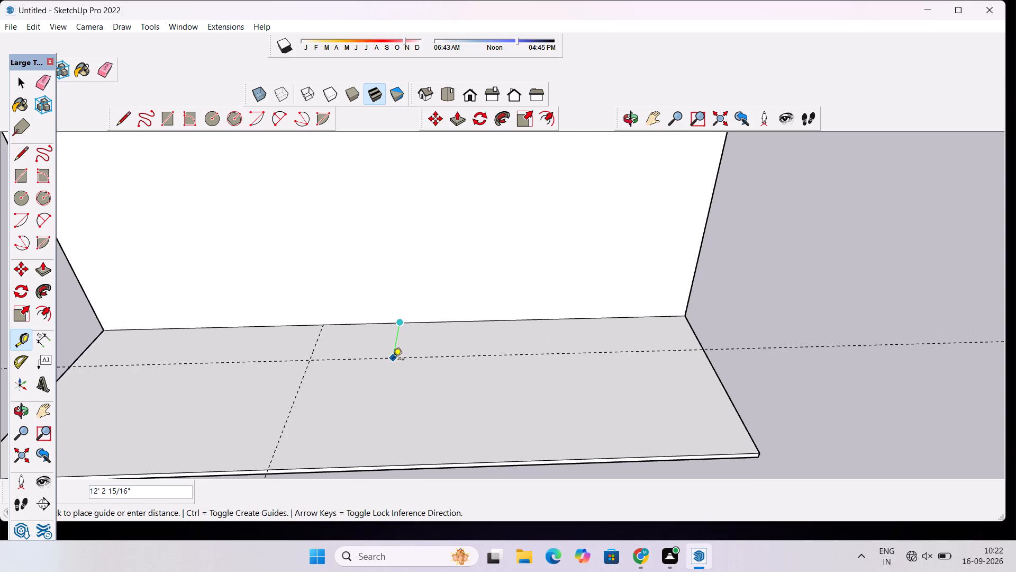
scroll(392, 361, "up", 1)
scroll(391, 361, "down", 2)
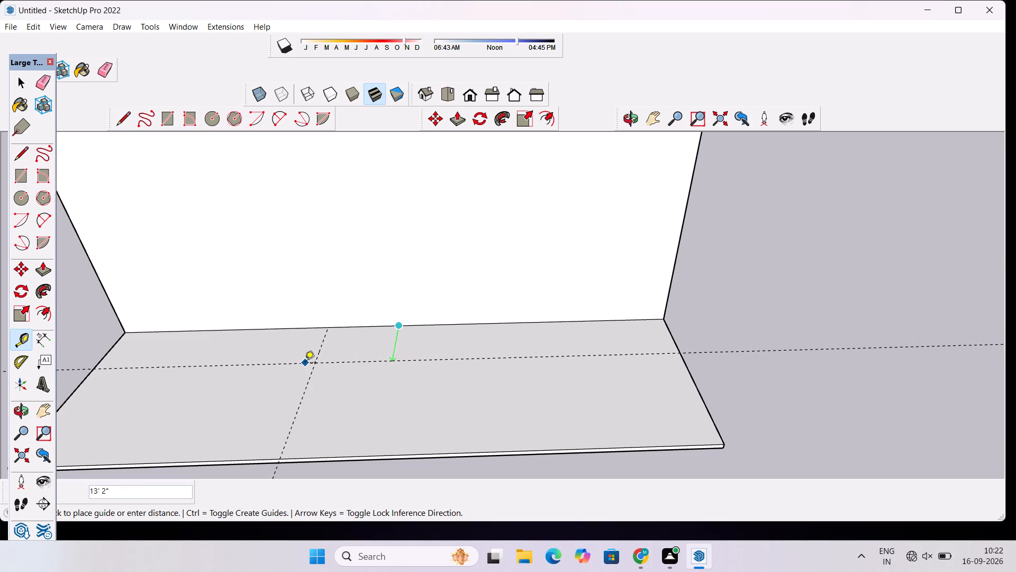
scroll(305, 363, "up", 1)
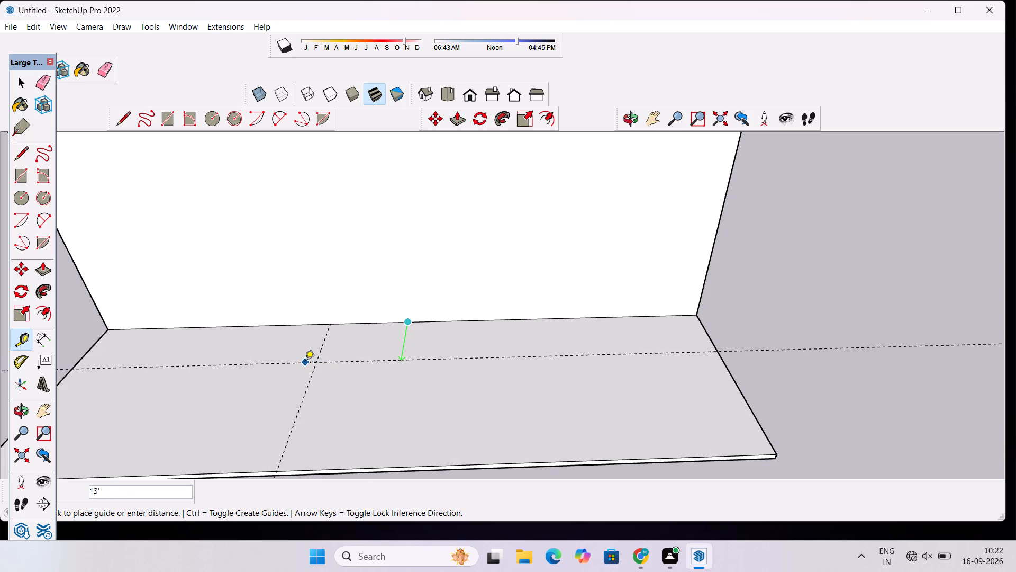
scroll(305, 363, "up", 3)
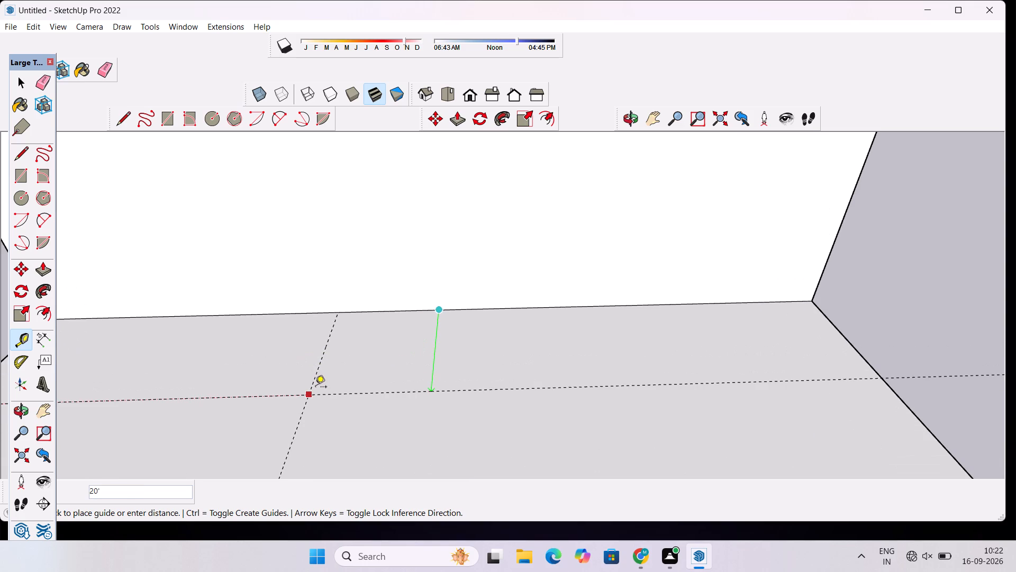
type("10'")
key("Return")
Outline a 48' by 10' strip with edges from the wall base to the guide intersection and on to the slab's end edge.
scroll(421, 278, "down", 10)
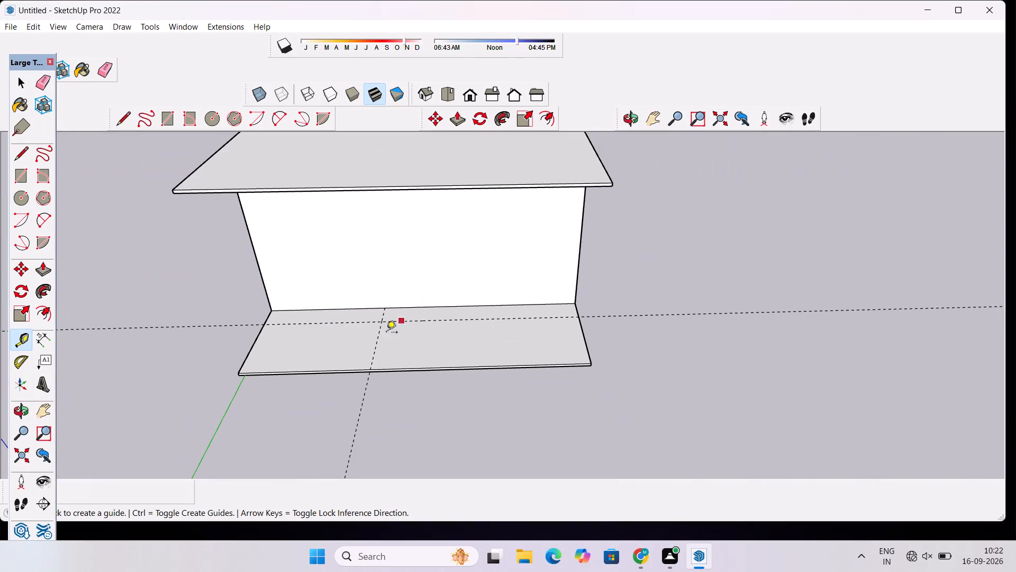
scroll(298, 341, "down", 2)
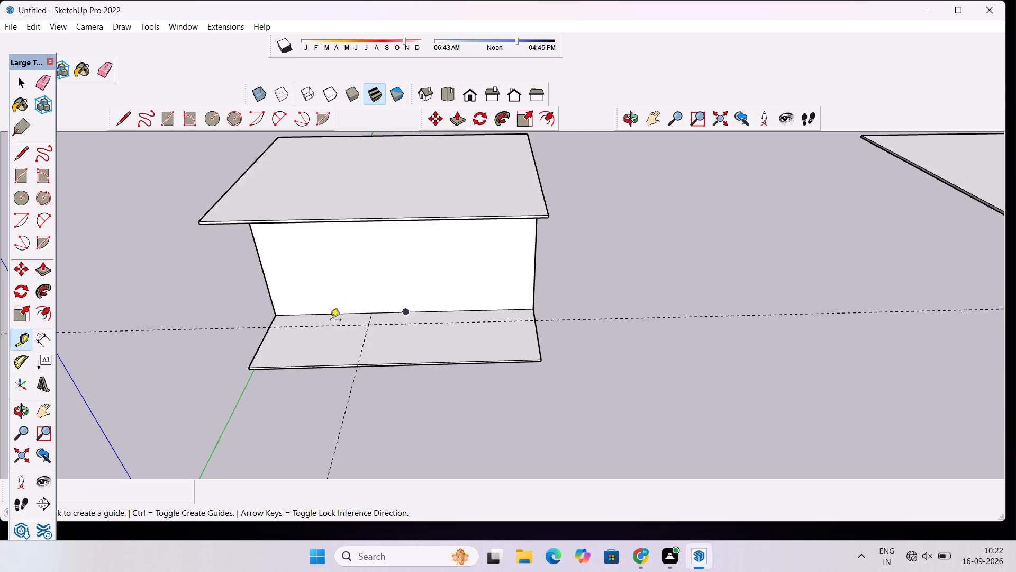
scroll(317, 342, "up", 4)
scroll(392, 326, "up", 7)
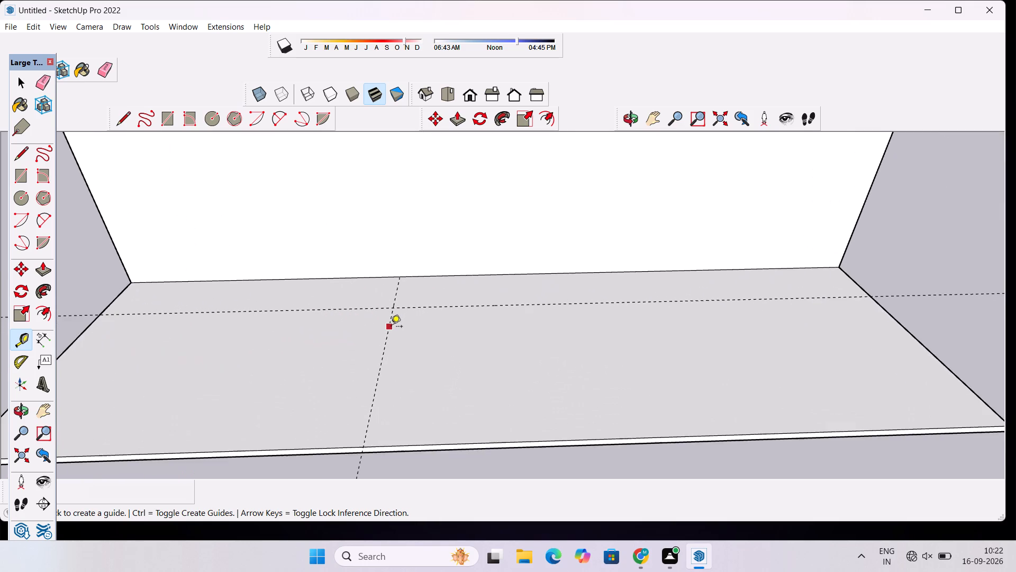
key("l")
scroll(389, 297, "down", 4)
left_click(396, 283)
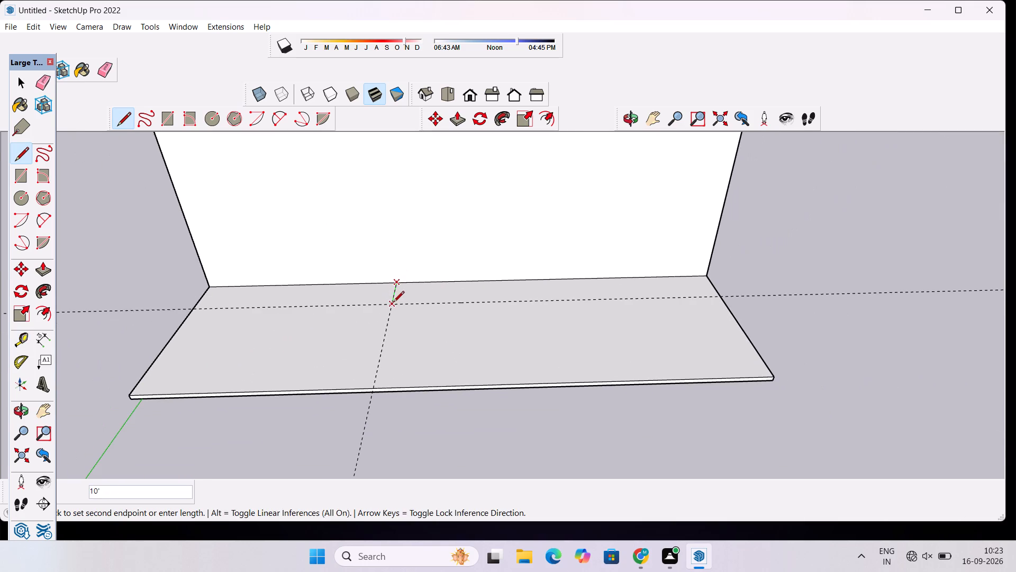
left_click(393, 303)
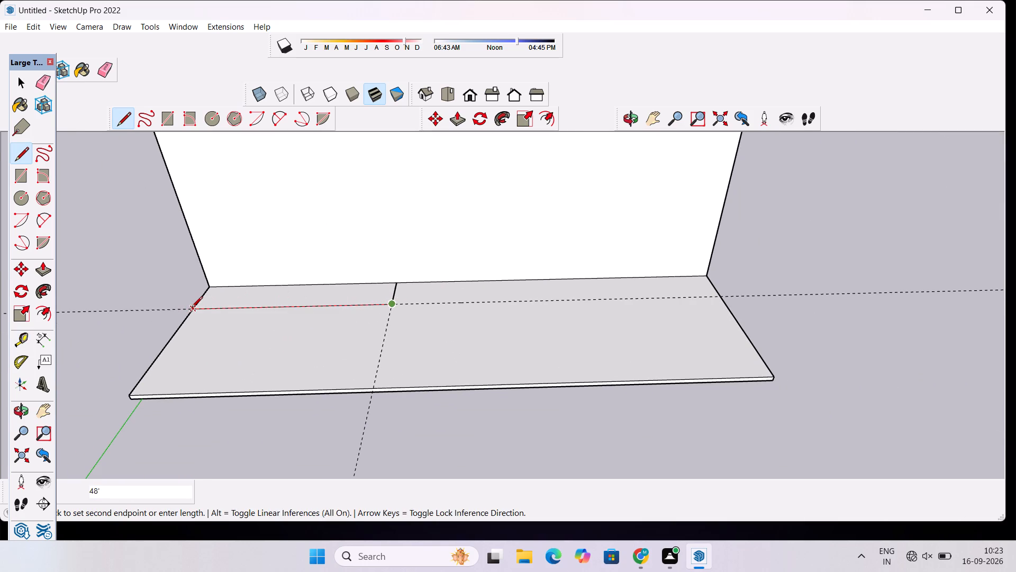
left_click(192, 308)
key("space")
Examine the outlined strip and crossing guides on the low slab from the front and above, near and far.
scroll(275, 302, "down", 4)
scroll(295, 297, "up", 1)
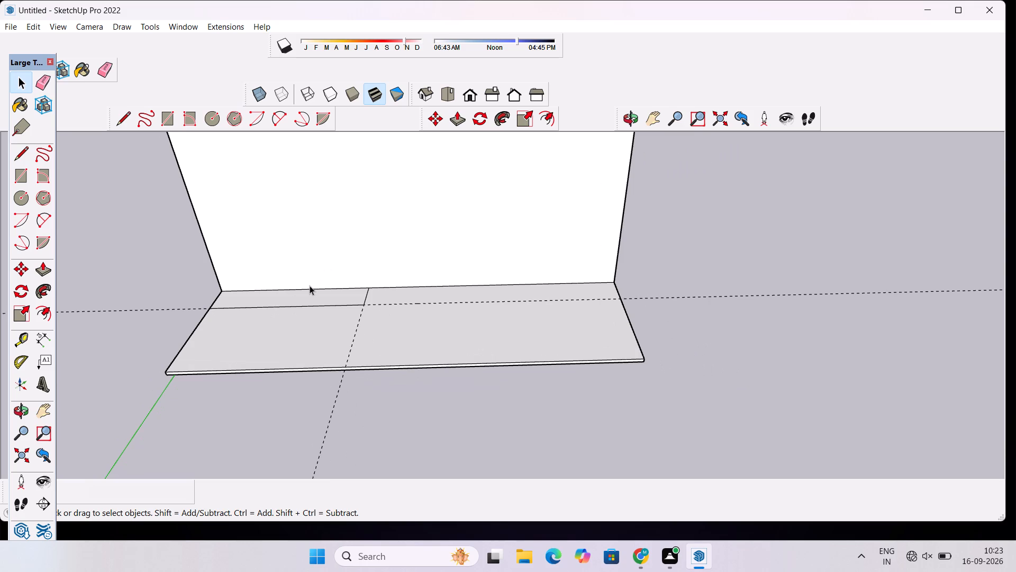
scroll(301, 301, "up", 2)
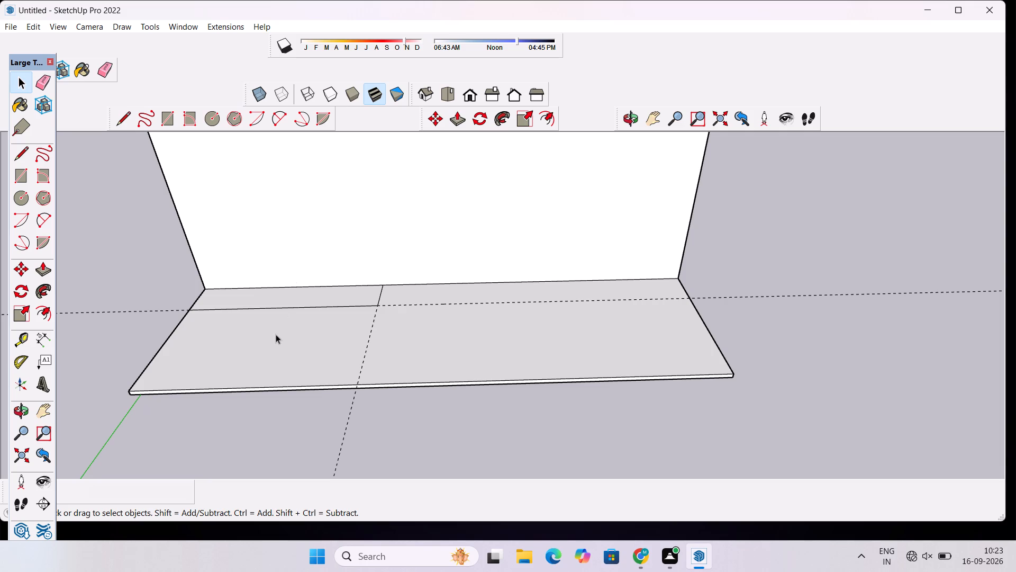
scroll(317, 344, "down", 1)
scroll(389, 295, "up", 1)
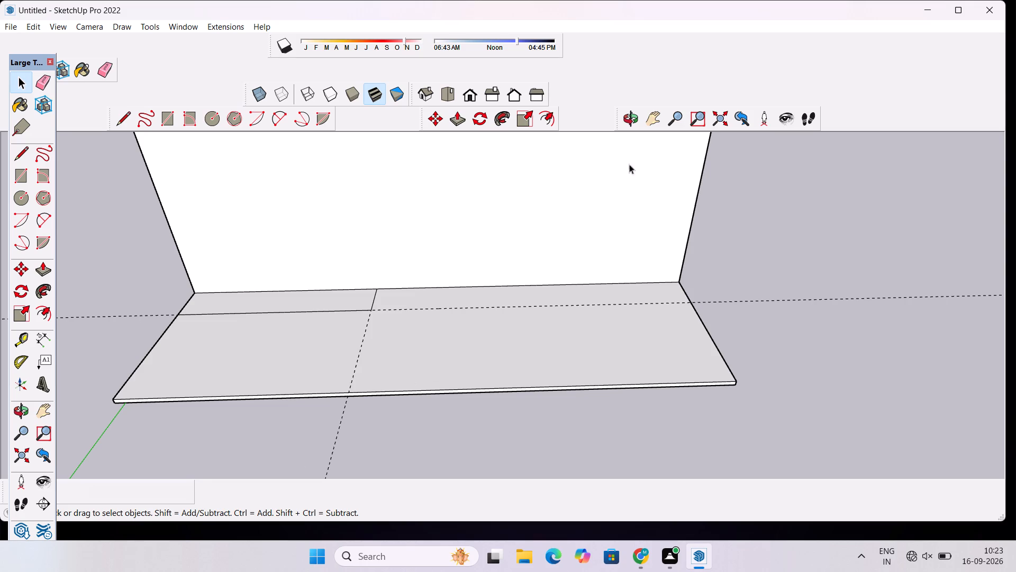
left_click(625, 118)
left_click_drag(561, 482, 478, 362)
scroll(434, 336, "down", 5)
left_click_drag(420, 398, 400, 356)
scroll(398, 352, "up", 4)
scroll(398, 352, "down", 2)
left_click_drag(398, 352, 519, 397)
scroll(505, 318, "down", 6)
left_click_drag(643, 367, 524, 446)
scroll(415, 364, "up", 3)
left_click_drag(475, 337, 344, 315, "shift")
scroll(309, 313, "down", 3)
left_click_drag(280, 342, 309, 314)
scroll(311, 313, "up", 4)
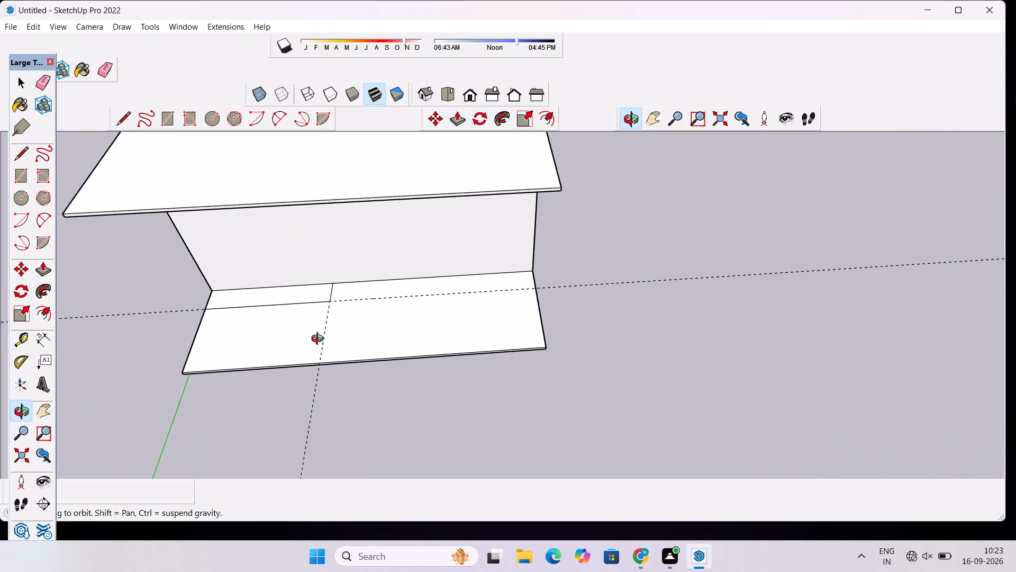
left_click_drag(324, 331, 389, 330, "shift")
scroll(393, 331, "up", 5)
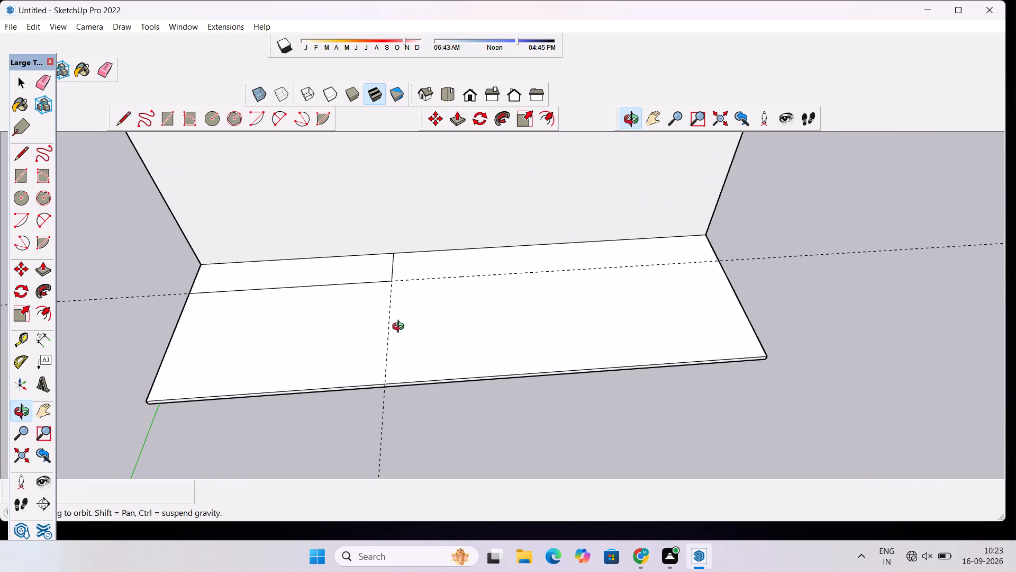
scroll(401, 328, "down", 3)
scroll(306, 361, "up", 2)
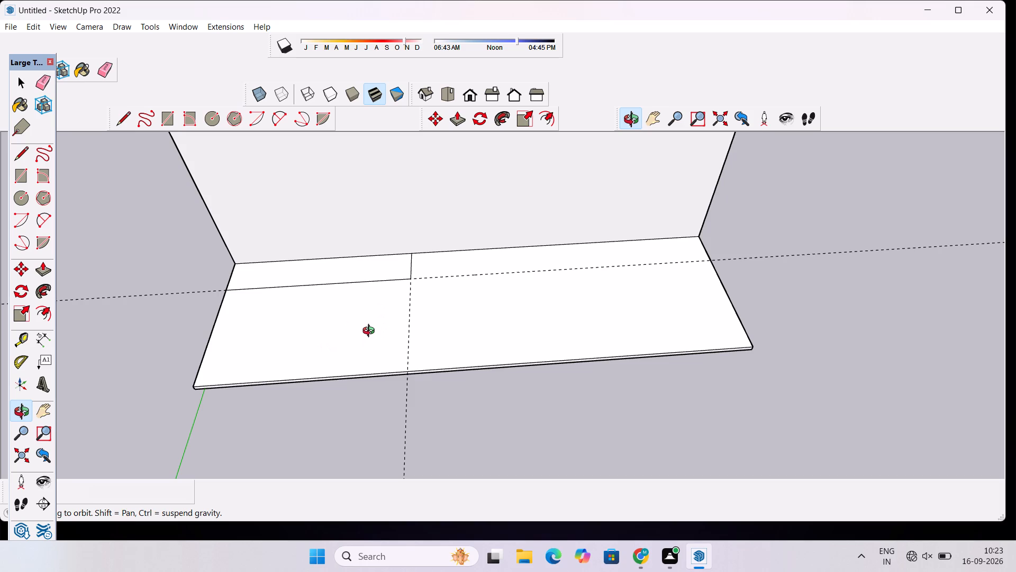
scroll(371, 332, "up", 3)
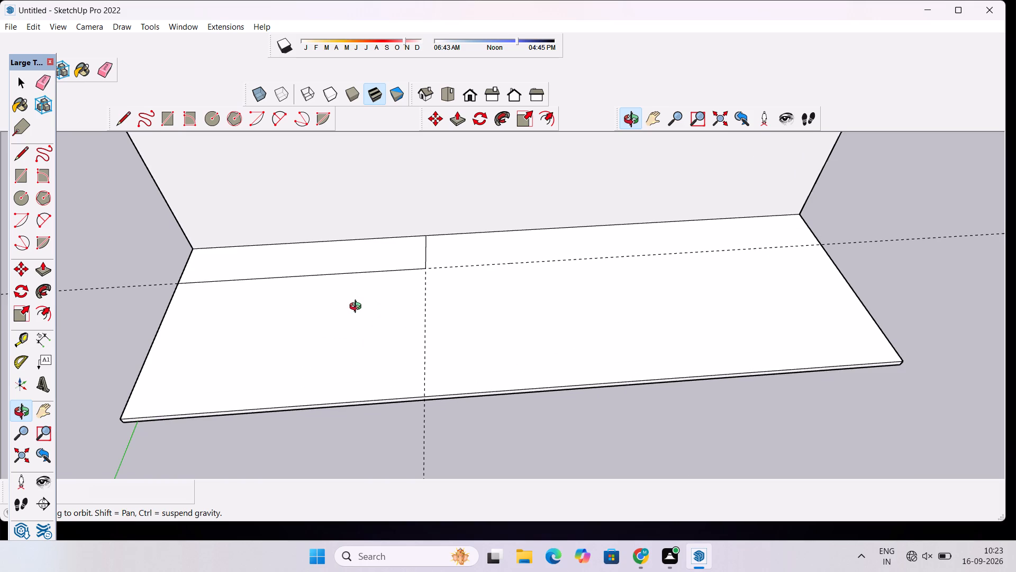
scroll(358, 260, "down", 2)
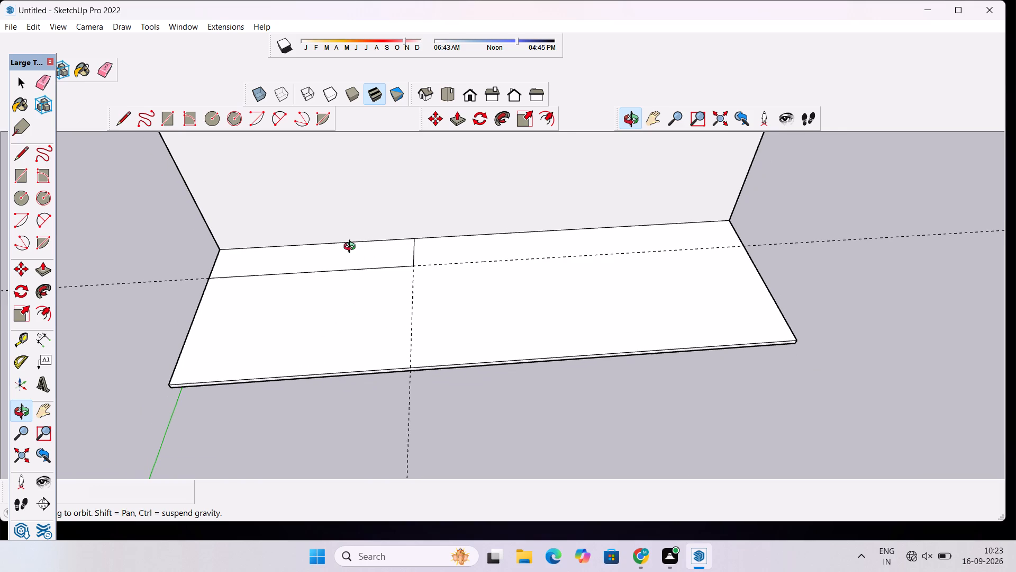
scroll(346, 260, "up", 3)
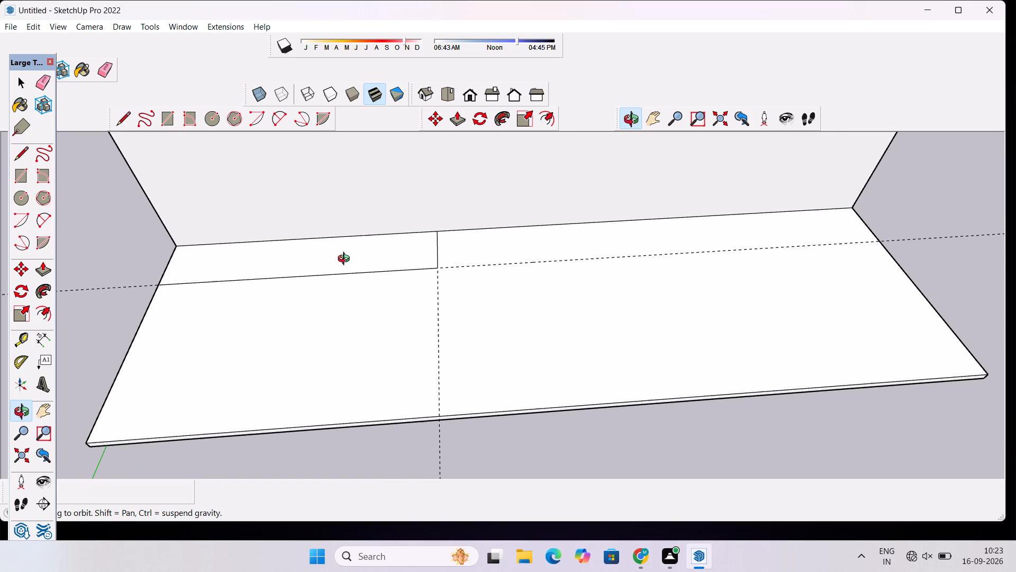
scroll(346, 260, "down", 5)
left_click_drag(369, 371, 370, 346)
scroll(362, 301, "up", 4)
left_click_drag(364, 297, 365, 297)
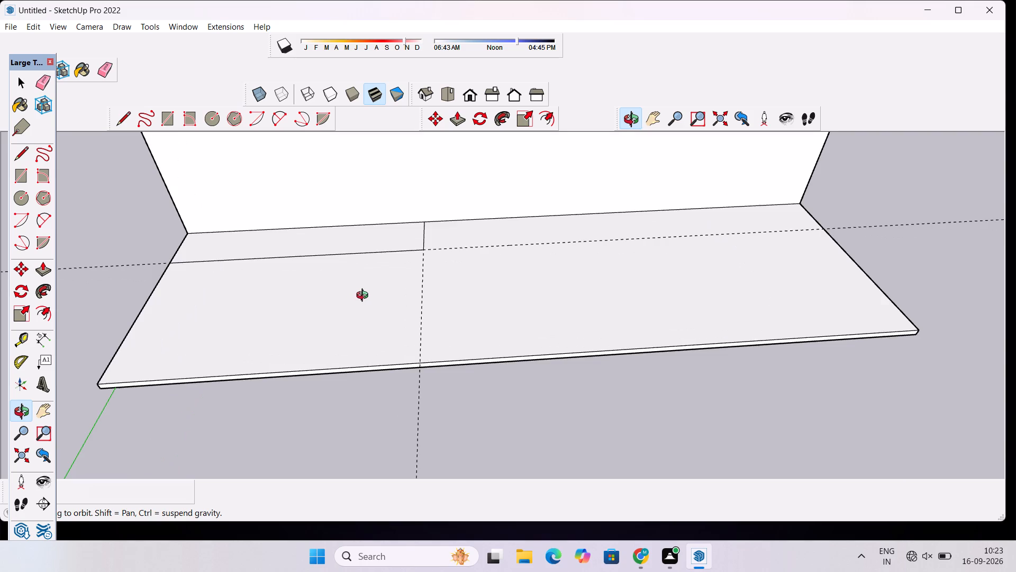
left_click_drag(365, 297, 362, 369)
scroll(396, 267, "up", 9)
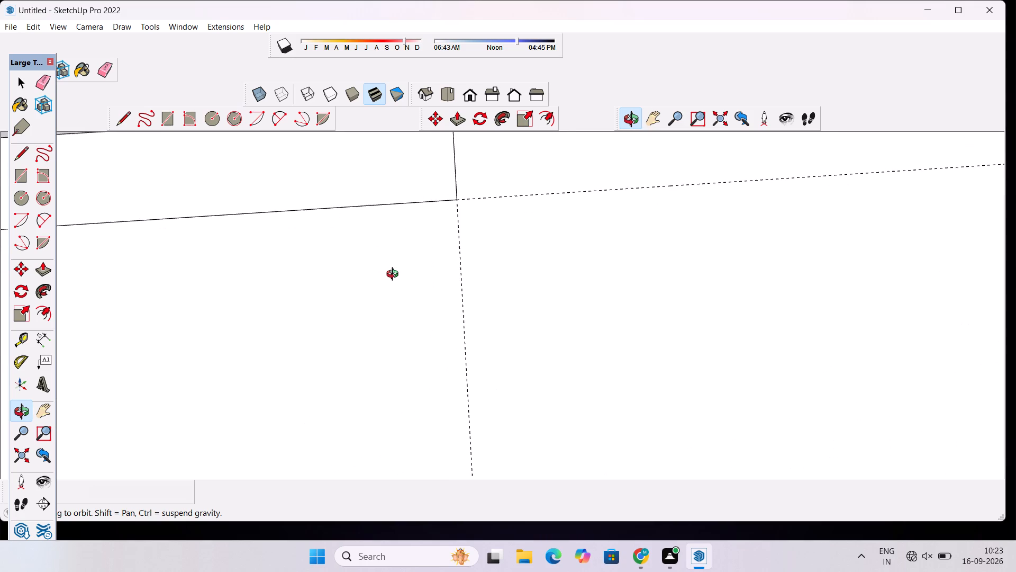
scroll(395, 275, "up", 4)
scroll(395, 275, "down", 12)
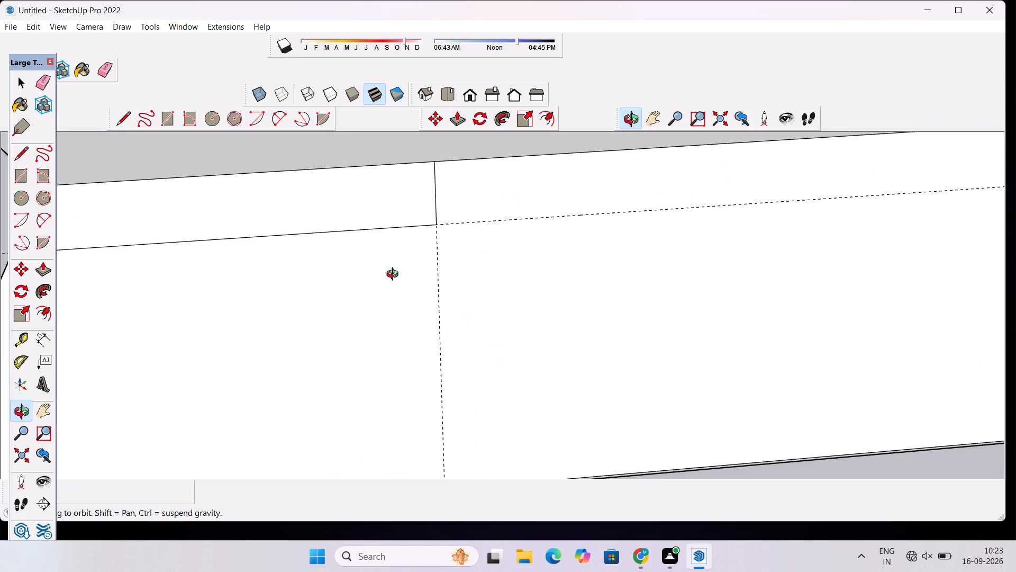
scroll(395, 275, "down", 3)
left_click_drag(394, 317, 386, 201)
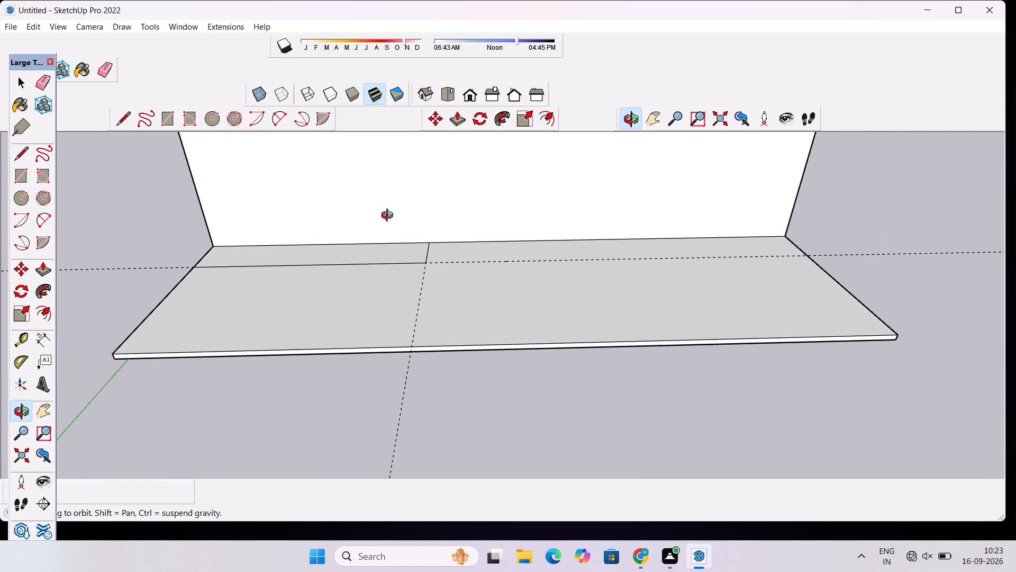
Examine the raised section's end wall and the adjoining end of the outlined strip from the corner, front and end.
scroll(389, 224, "down", 5)
left_click_drag(351, 260, 551, 253)
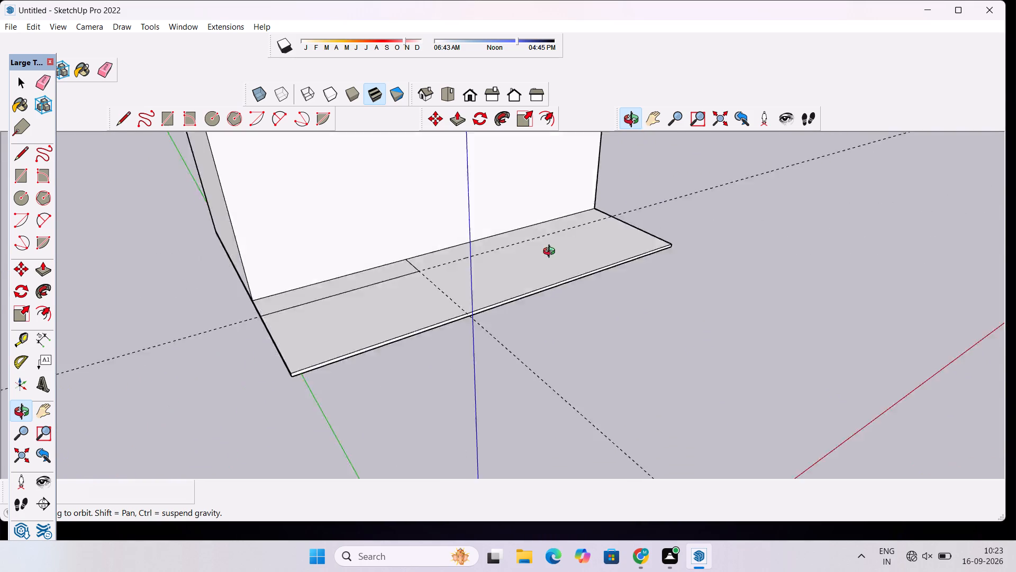
left_click_drag(551, 253, 649, 228)
scroll(629, 242, "down", 5)
left_click_drag(520, 323, 518, 309)
scroll(518, 291, "down", 4)
left_click_drag(548, 280, 462, 365)
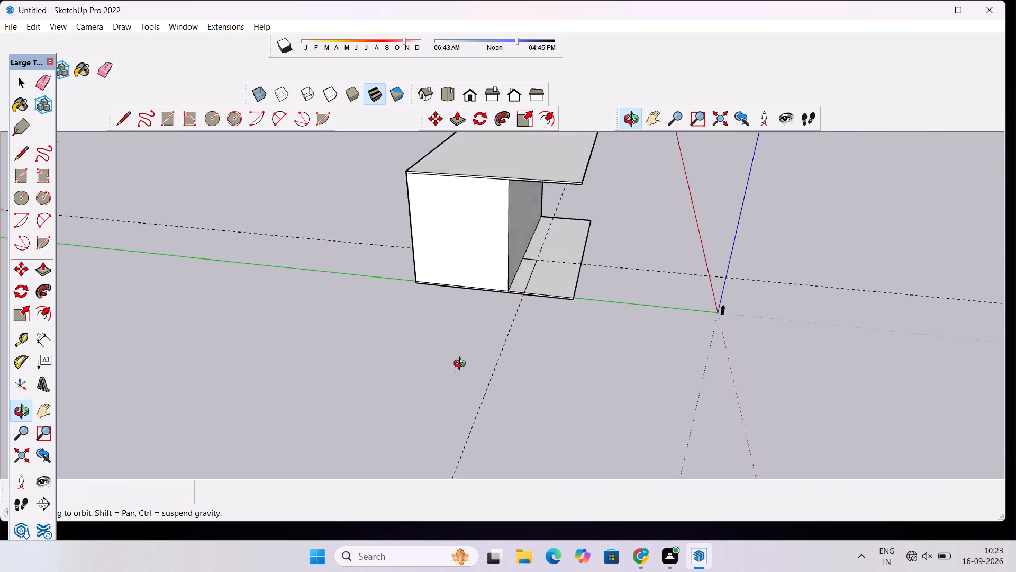
left_click_drag(462, 365, 231, 307)
scroll(389, 275, "up", 4)
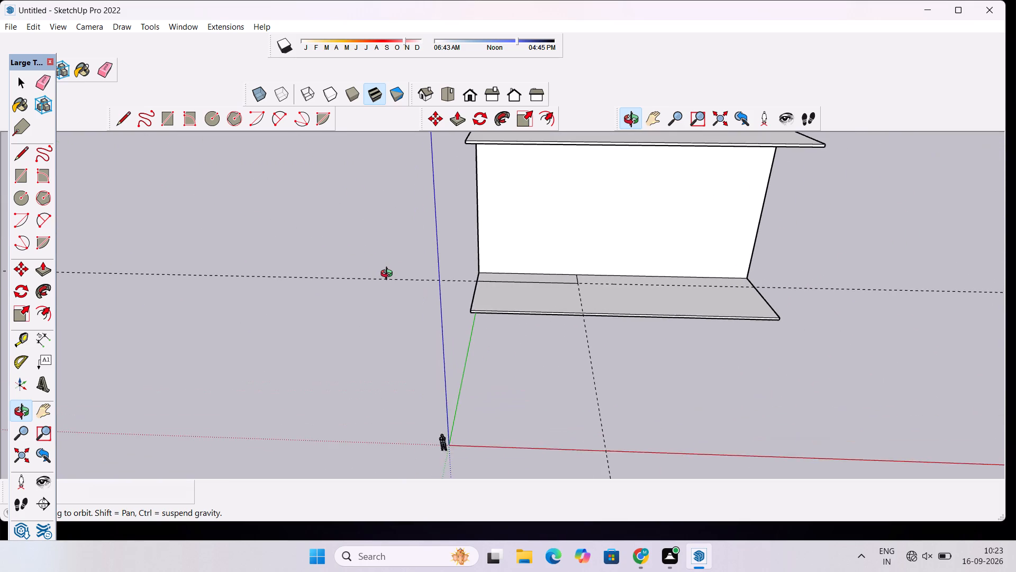
scroll(389, 275, "down", 3)
left_click_drag(374, 292, 611, 274)
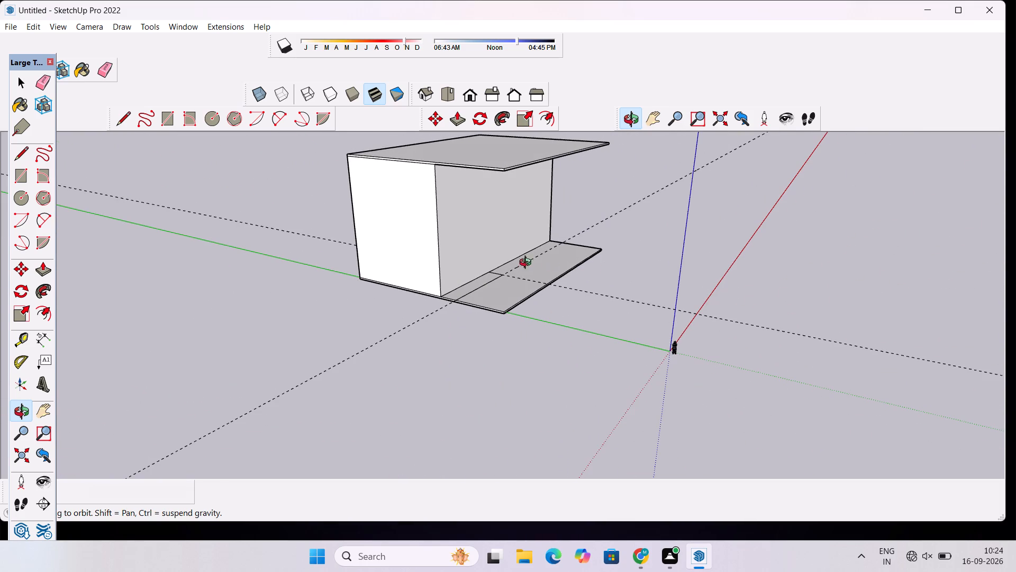
left_click_drag(454, 272, 542, 273)
scroll(421, 279, "up", 4)
left_click_drag(518, 274, 394, 292, "shift")
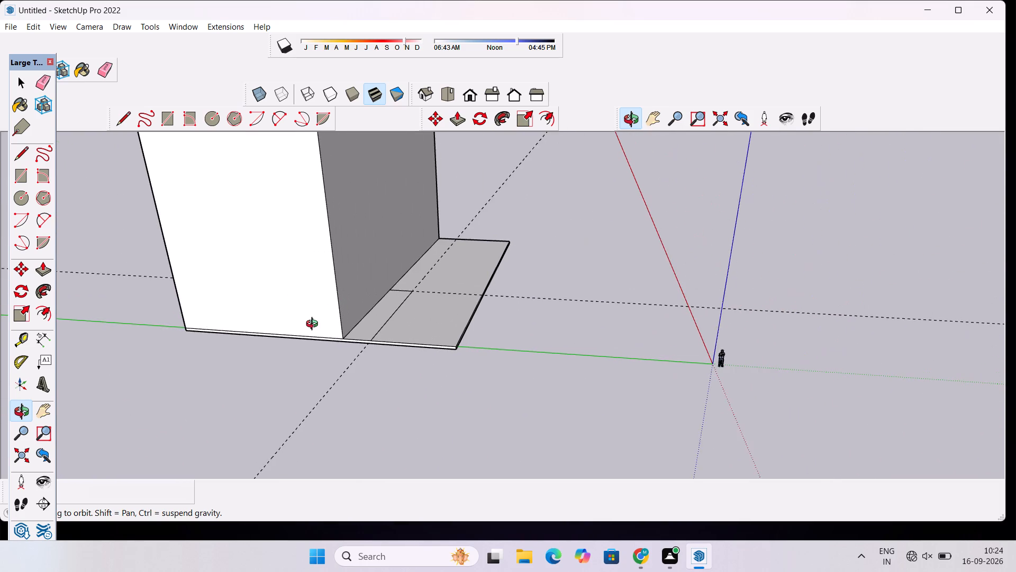
scroll(314, 325, "up", 2)
Push/Pull the raised section's white end wall outward by 20'.
key("p")
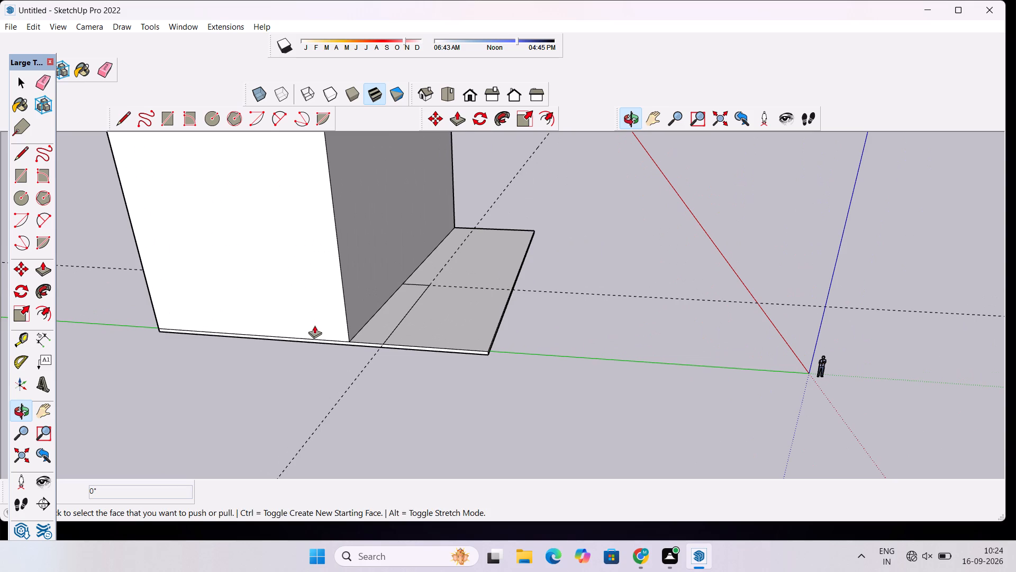
left_click(311, 308)
scroll(298, 318, "down", 4)
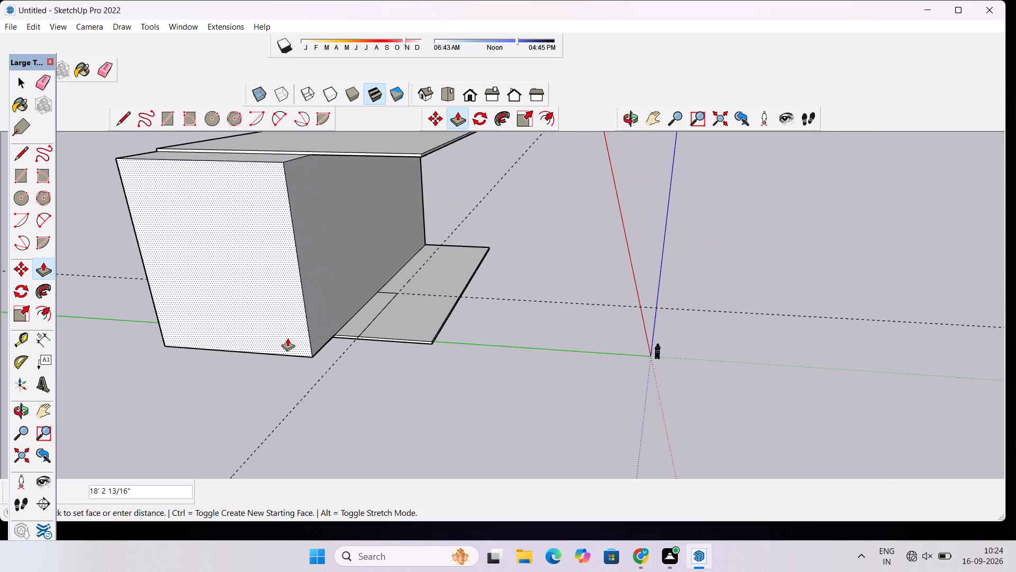
type("20'")
key("Return")
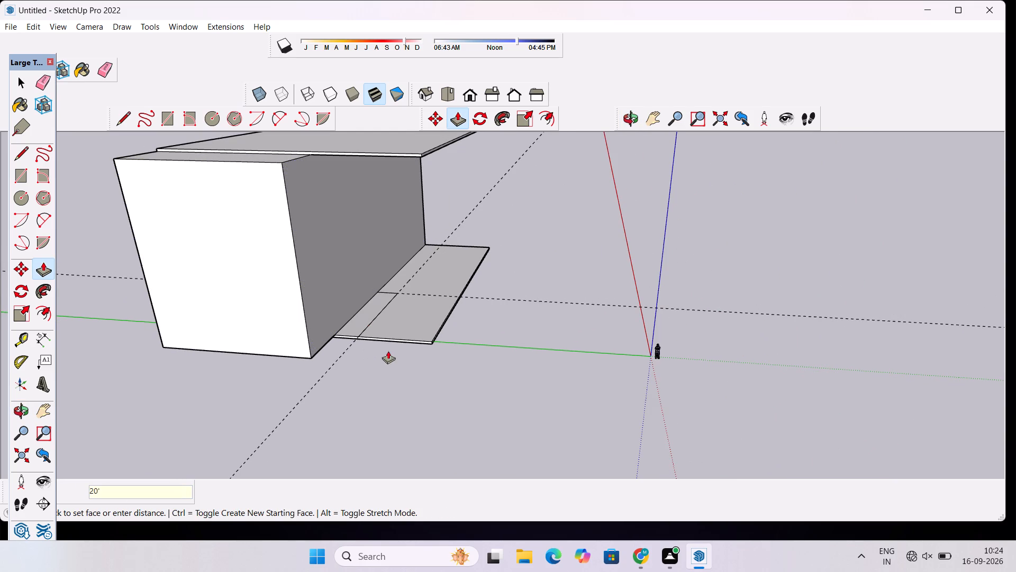
Push/Pull the low slab's end face outward 20', flush with the base corner of the extended end wall.
scroll(413, 340, "up", 9)
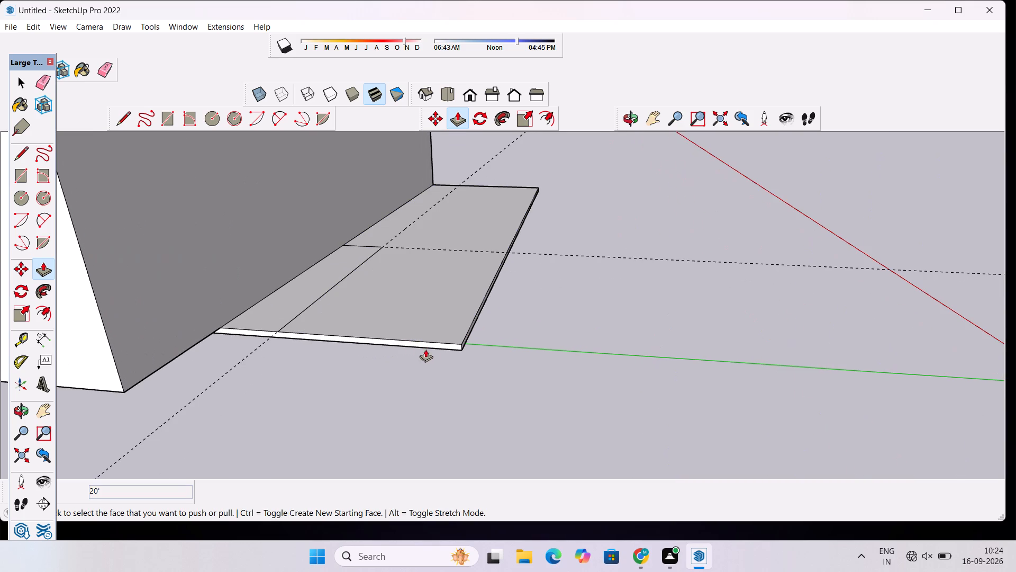
left_click(439, 348)
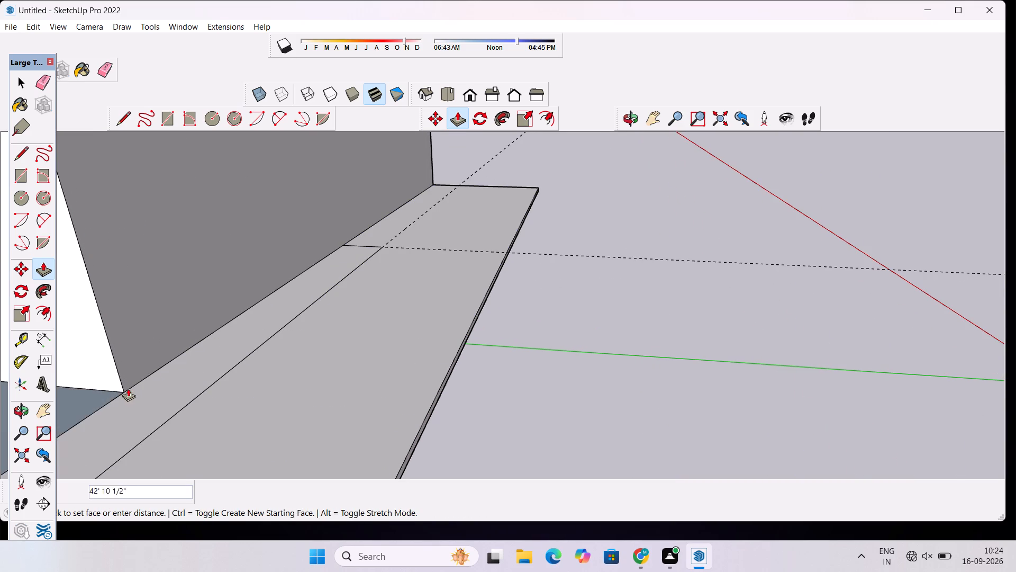
left_click(123, 386)
Push/Pull the roof slab's end face outward 20', flush with the raised section's extended end wall.
scroll(145, 399, "down", 20)
scroll(145, 399, "down", 1)
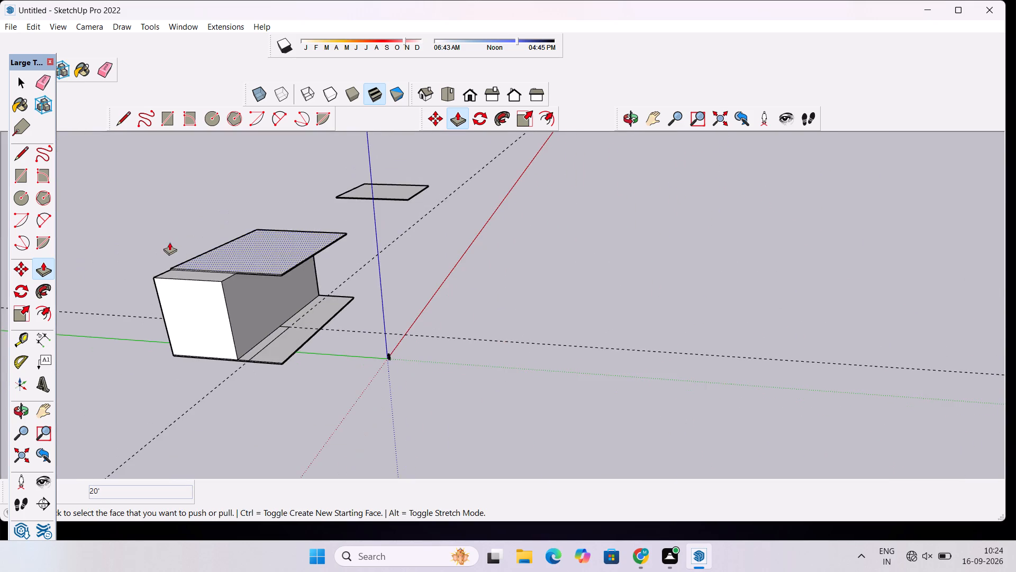
scroll(163, 239, "up", 16)
scroll(186, 260, "down", 6)
scroll(194, 282, "up", 1)
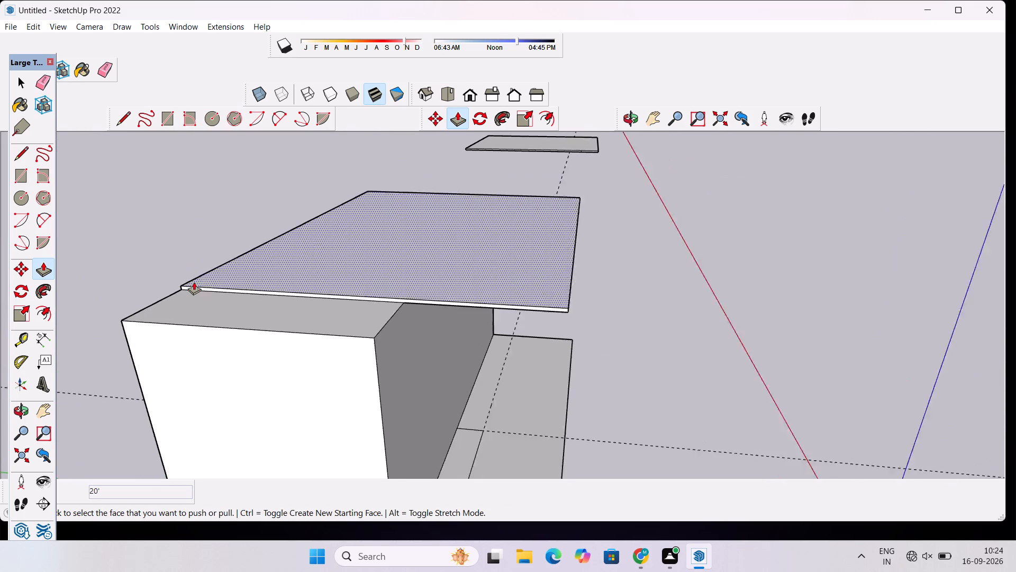
scroll(194, 282, "up", 1)
left_click(193, 290)
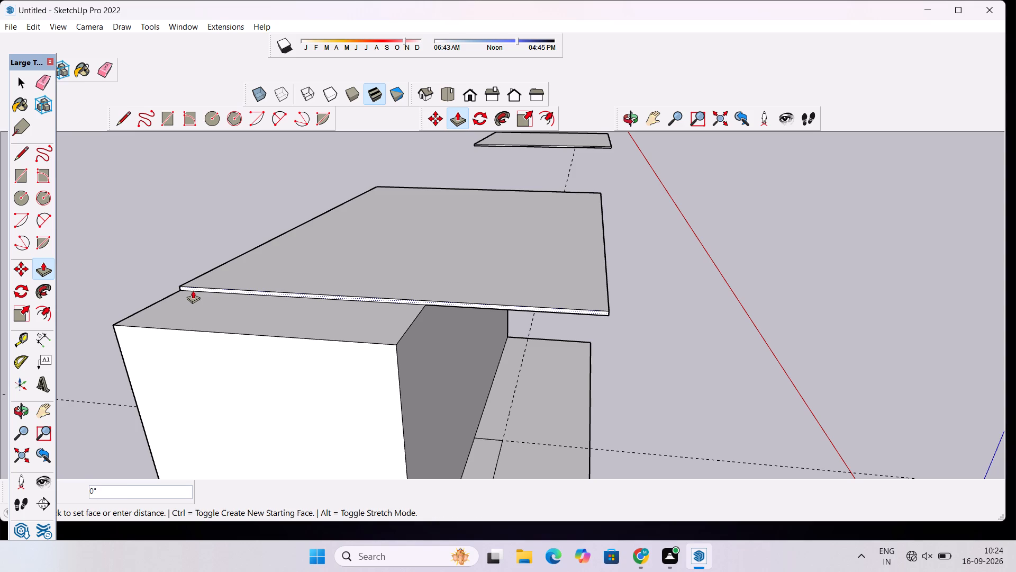
left_click(400, 373)
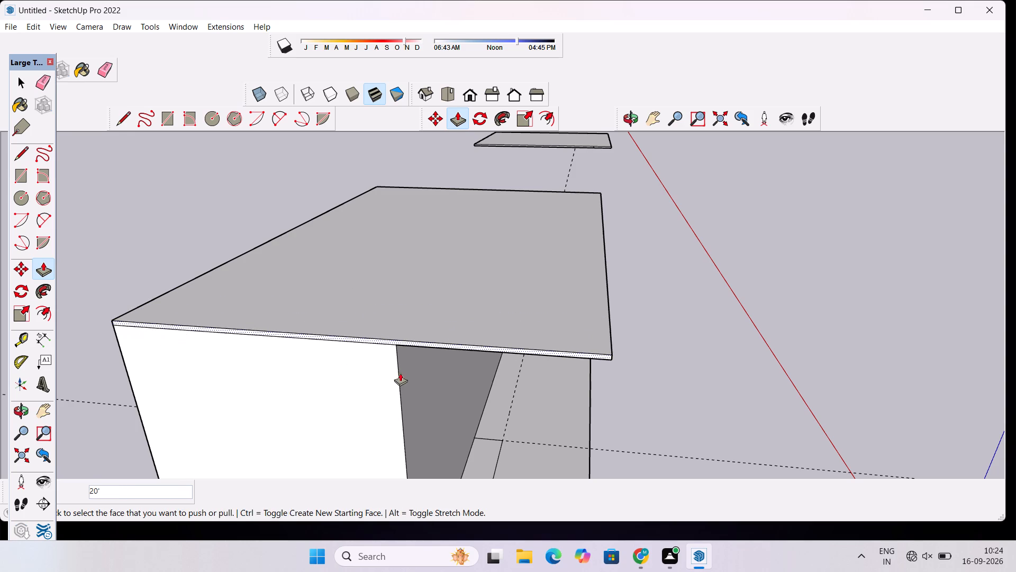
Examine the extended building from the front, both ends and above, including the roof overhang and the strip on the low slab.
left_click(629, 122)
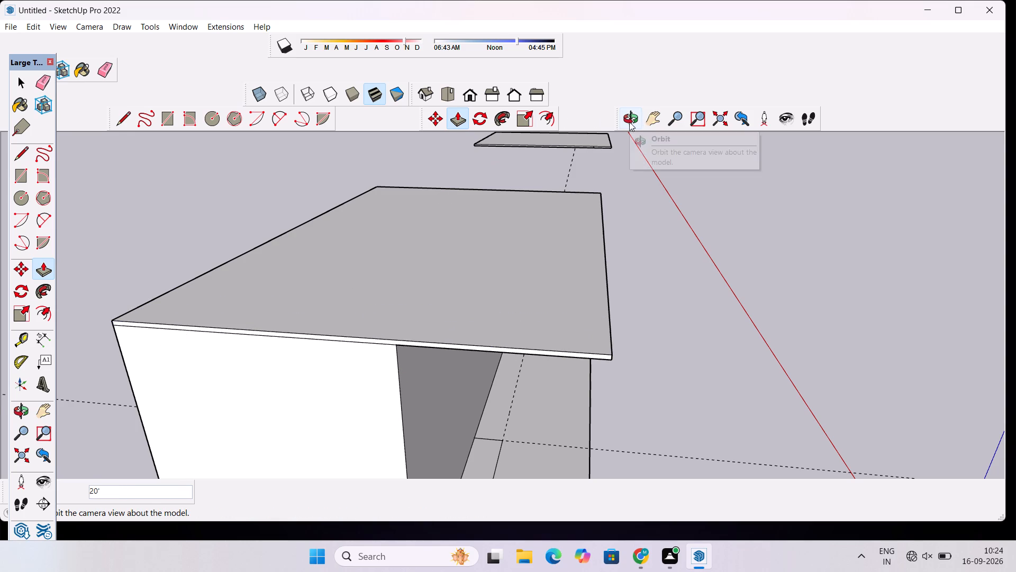
left_click_drag(550, 218, 404, 199)
scroll(397, 199, "down", 8)
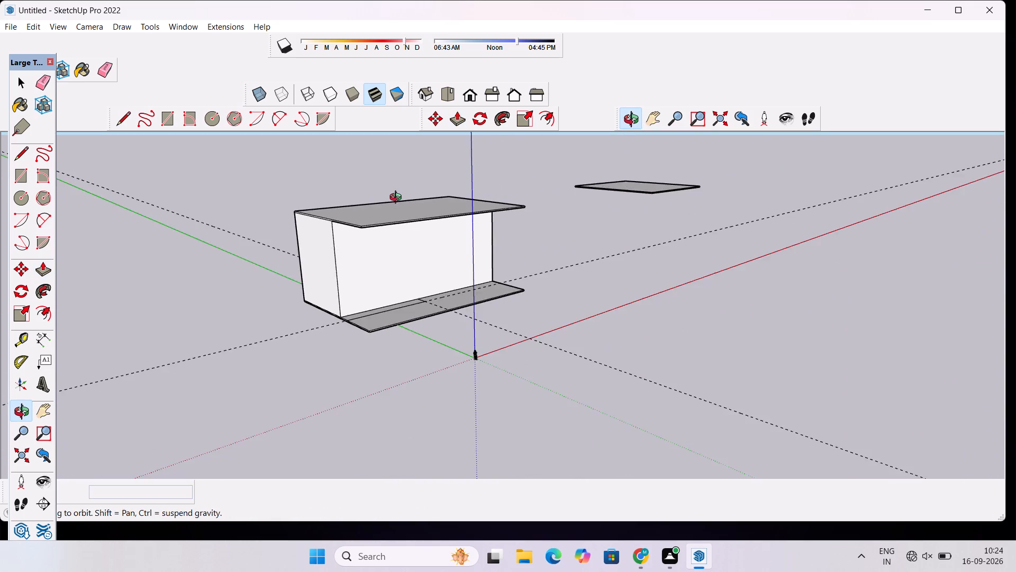
left_click_drag(434, 175, 330, 220)
scroll(331, 221, "up", 9)
scroll(332, 221, "down", 10)
left_click_drag(344, 242, 376, 274)
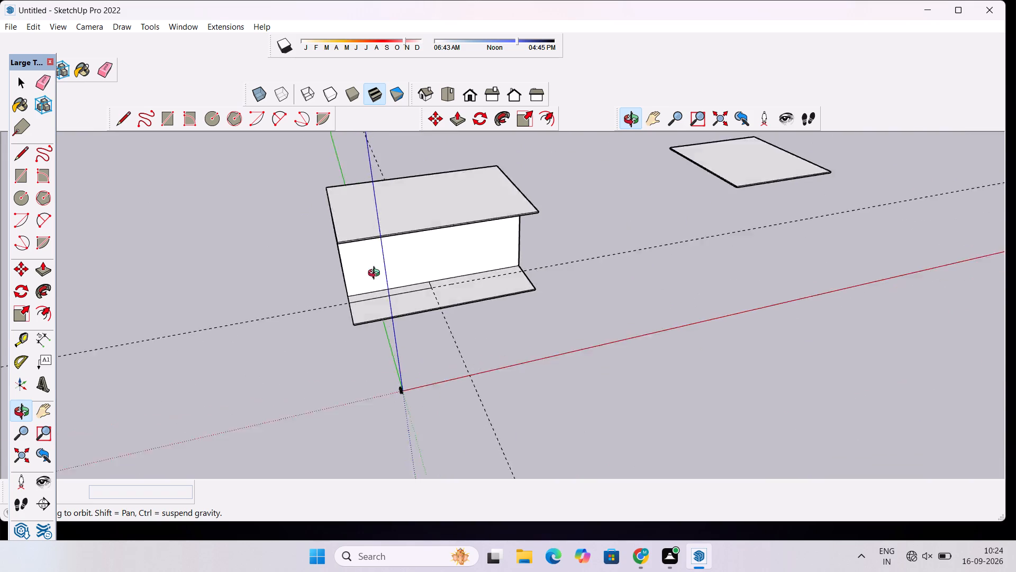
left_click_drag(376, 274, 334, 198)
scroll(334, 199, "up", 4)
left_click_drag(463, 219, 337, 261)
scroll(337, 249, "down", 4)
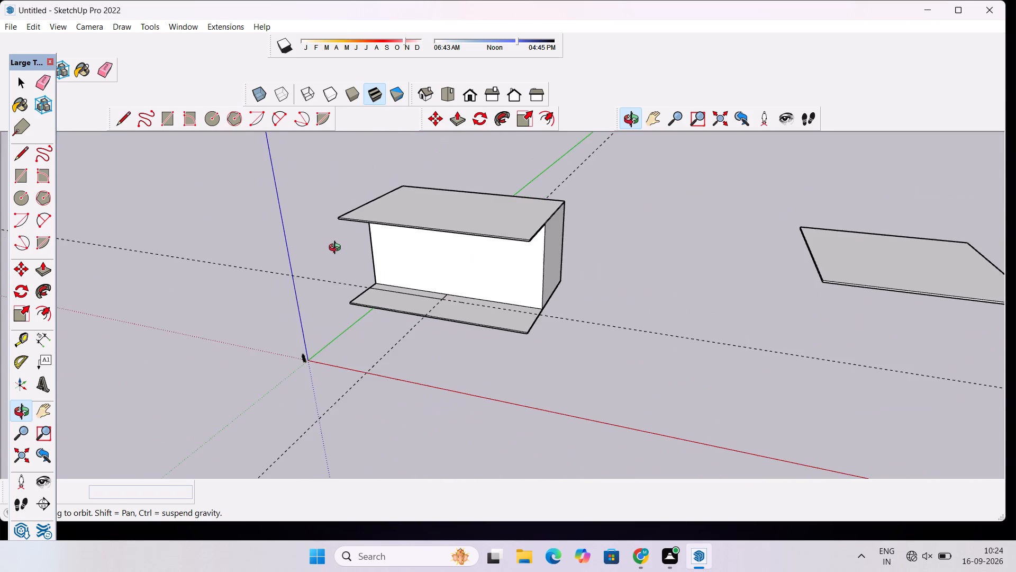
left_click_drag(333, 281, 432, 301)
scroll(427, 307, "up", 5)
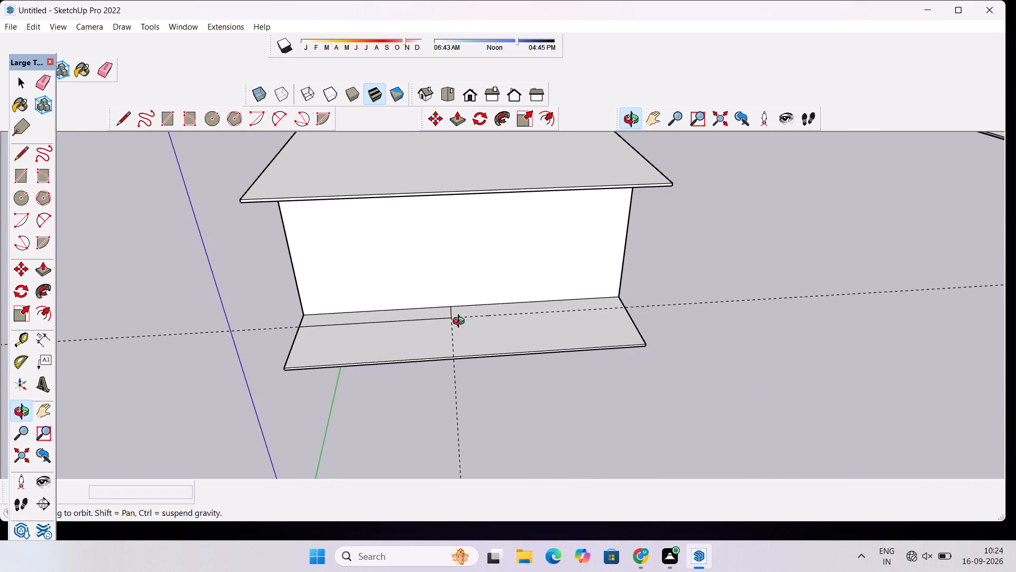
left_click_drag(427, 326, 363, 285)
scroll(352, 281, "down", 3)
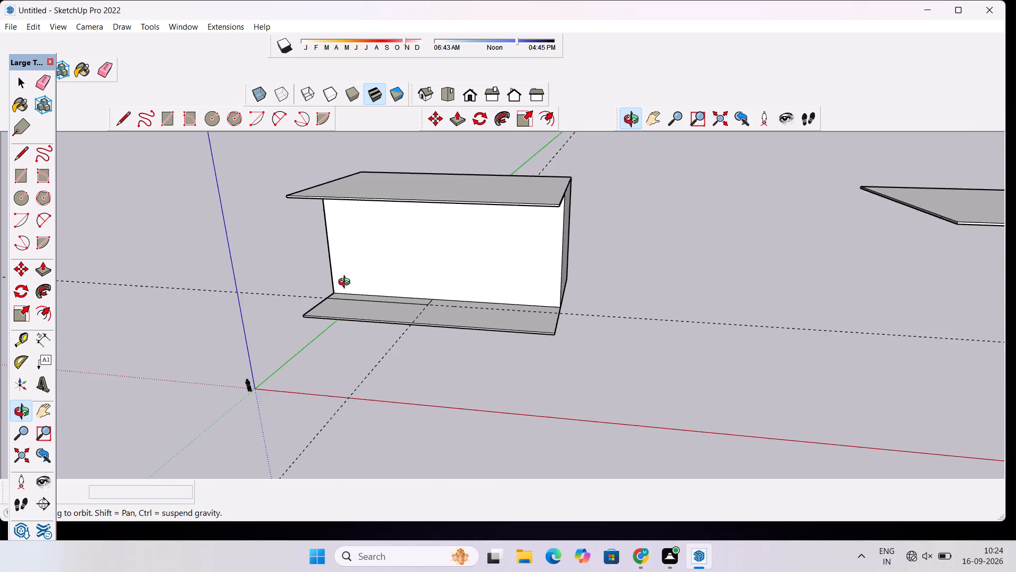
left_click_drag(334, 289, 455, 308)
scroll(453, 308, "down", 4)
left_click_drag(463, 289, 411, 316, "shift")
scroll(411, 316, "down", 3)
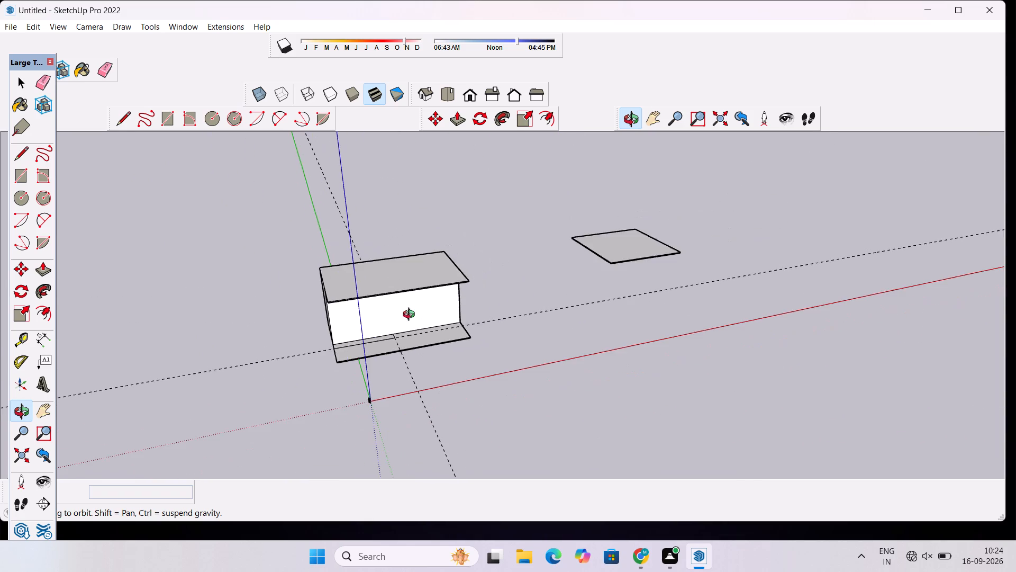
left_click_drag(464, 308, 362, 329)
scroll(351, 313, "up", 4)
left_click_drag(390, 359, 451, 426)
scroll(480, 360, "up", 4)
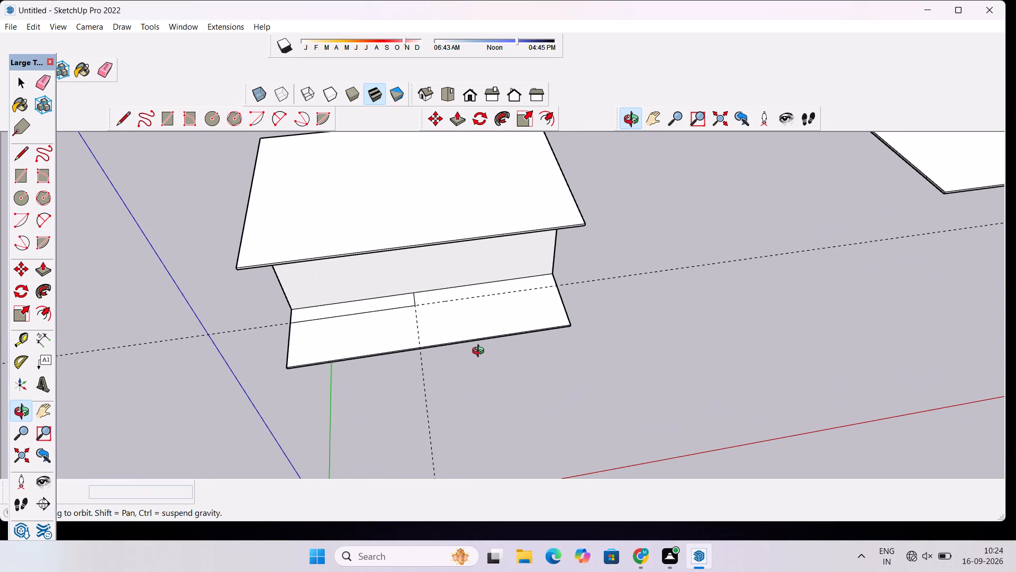
left_click_drag(456, 357, 425, 367, "shift")
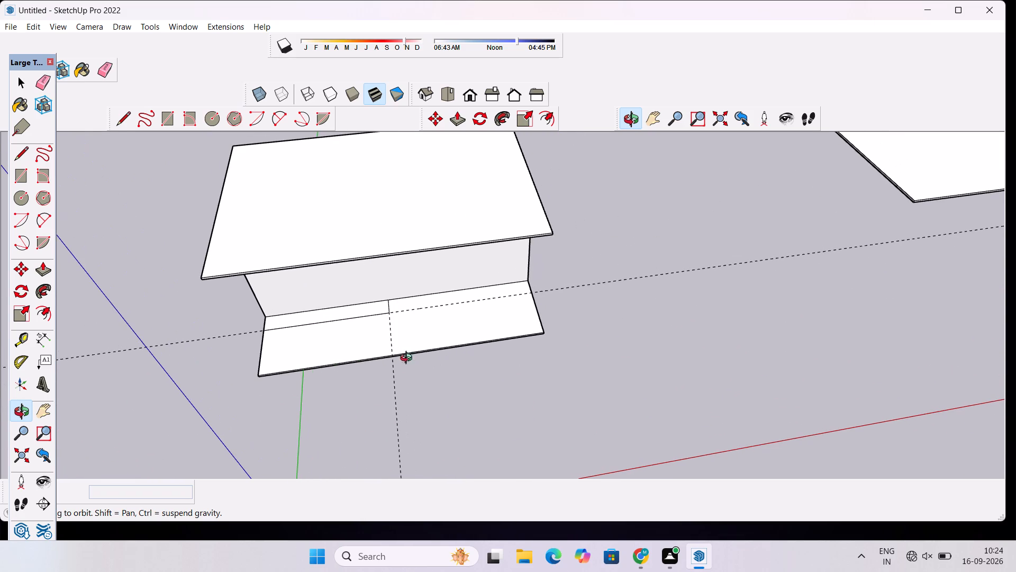
left_click_drag(411, 318, 394, 345, "shift")
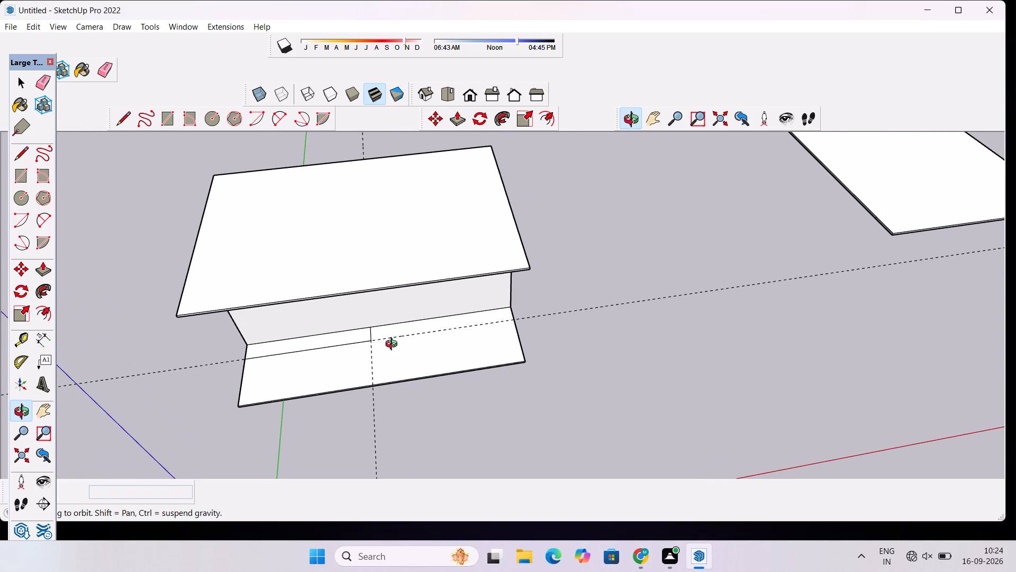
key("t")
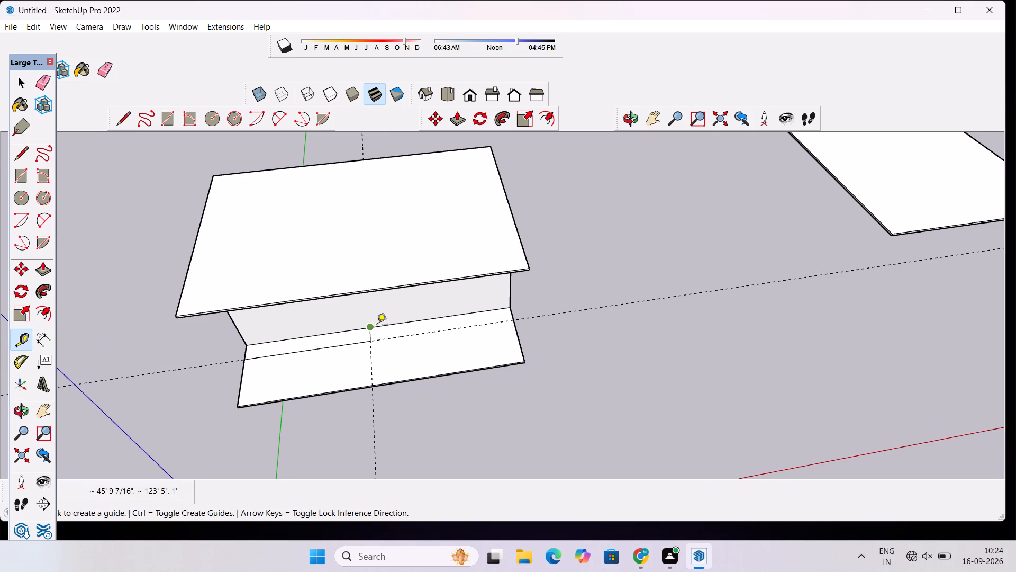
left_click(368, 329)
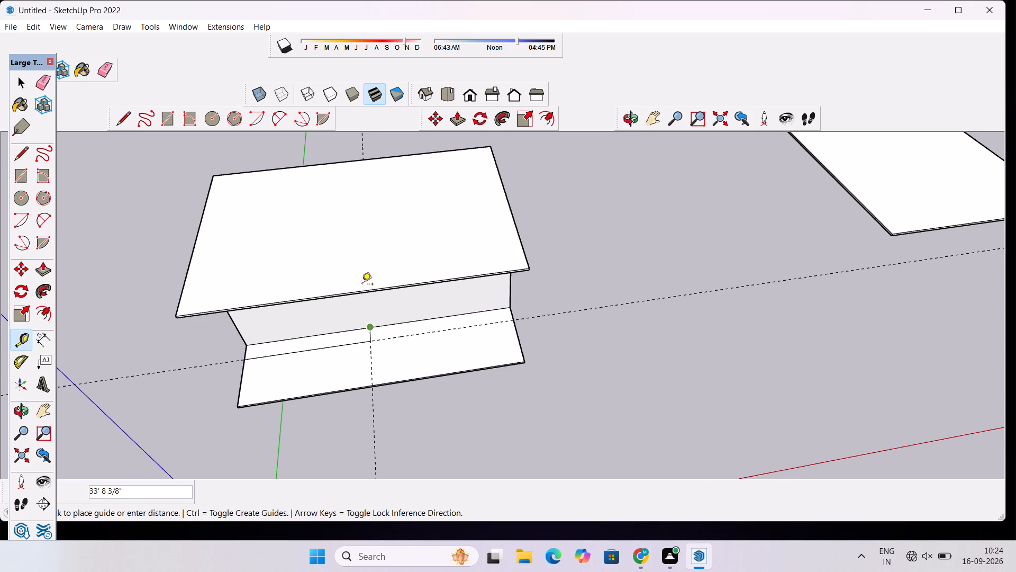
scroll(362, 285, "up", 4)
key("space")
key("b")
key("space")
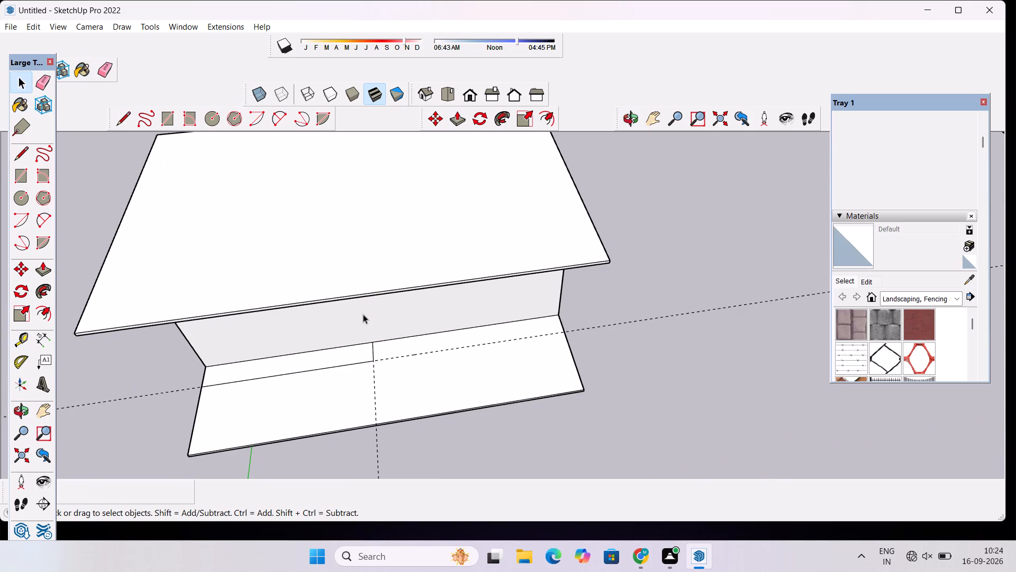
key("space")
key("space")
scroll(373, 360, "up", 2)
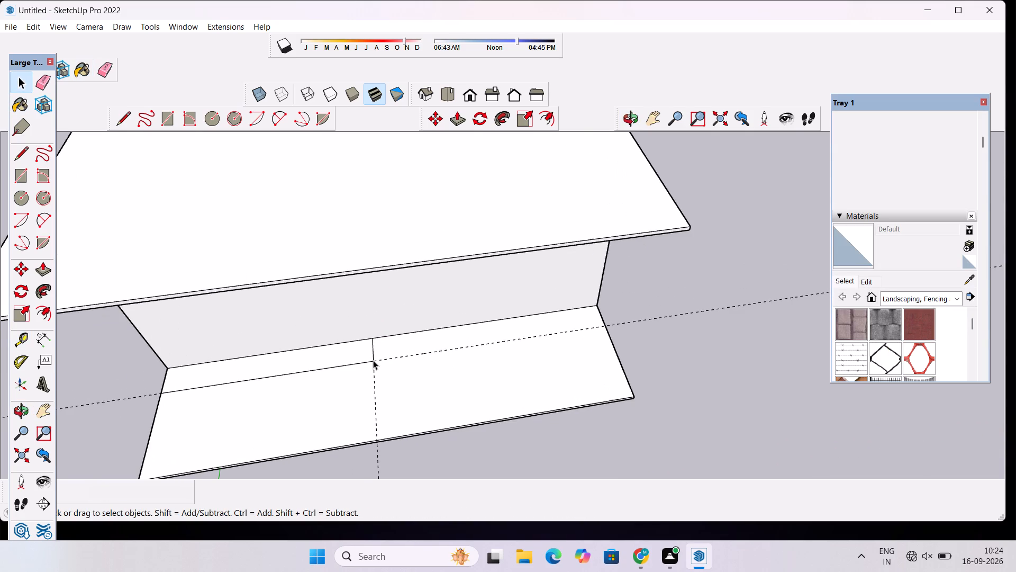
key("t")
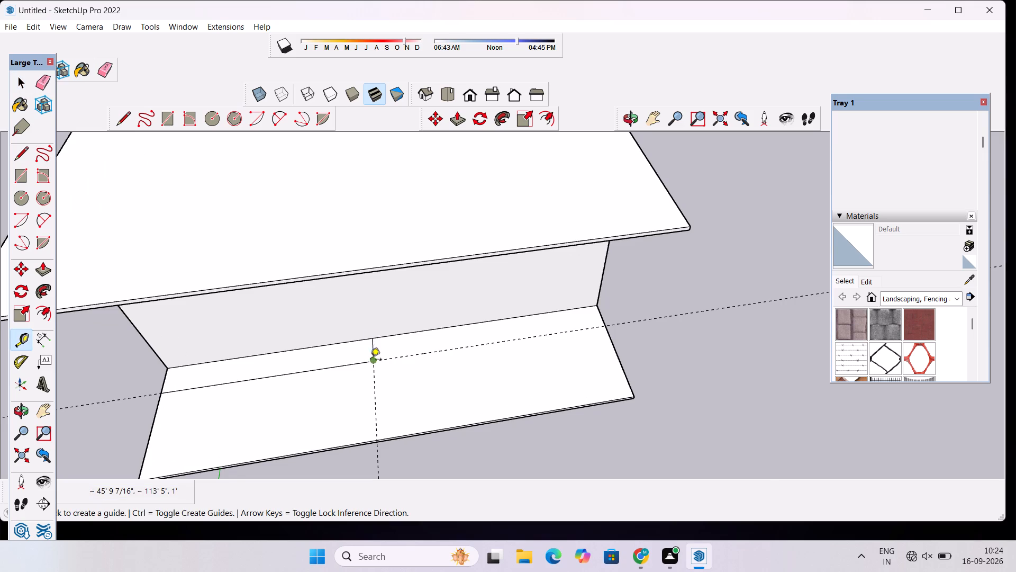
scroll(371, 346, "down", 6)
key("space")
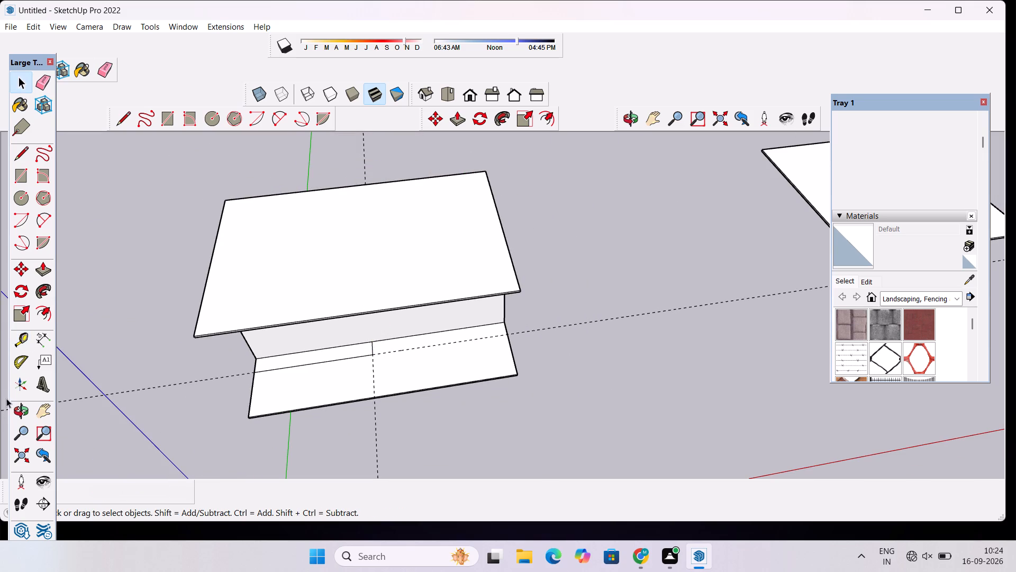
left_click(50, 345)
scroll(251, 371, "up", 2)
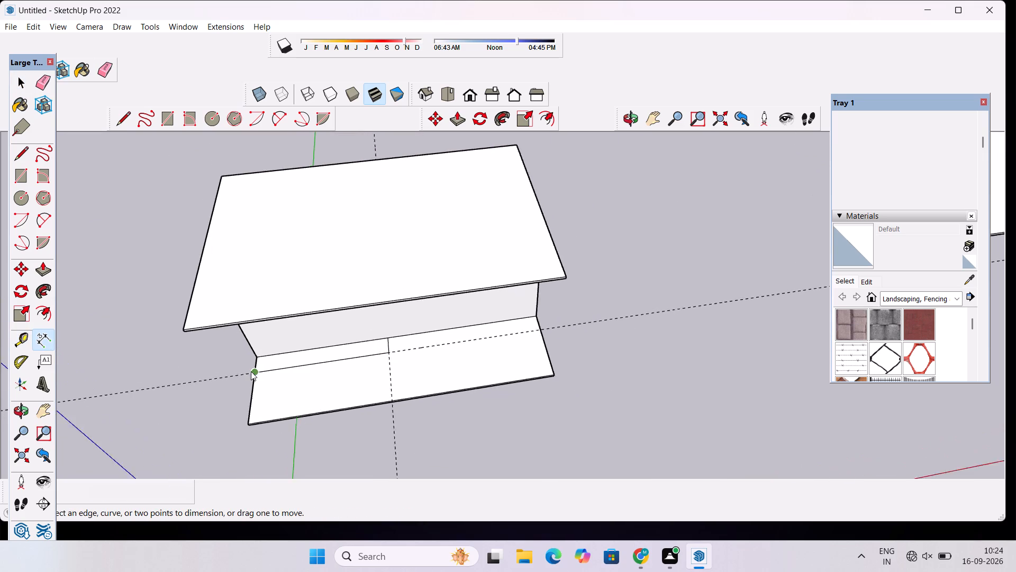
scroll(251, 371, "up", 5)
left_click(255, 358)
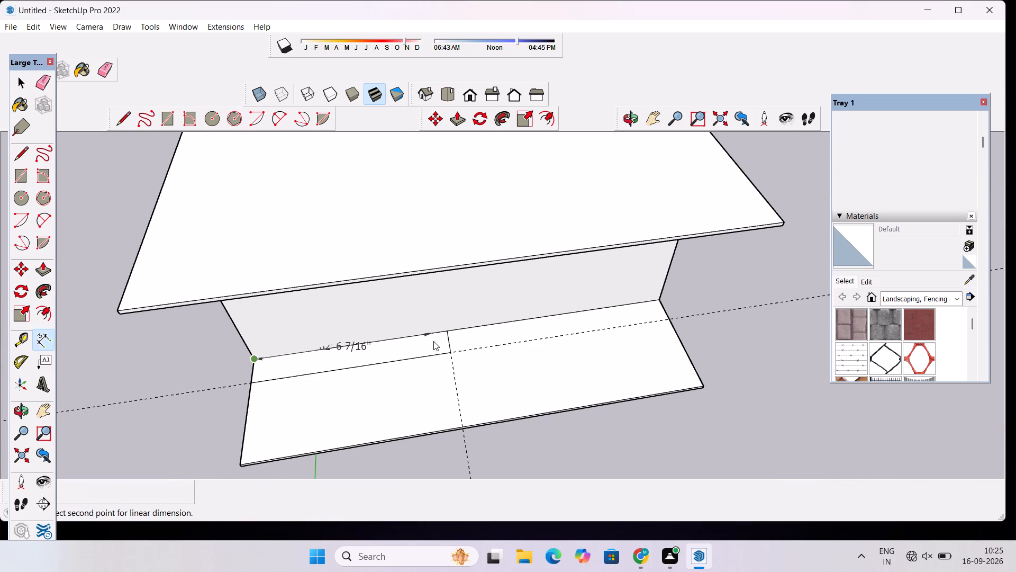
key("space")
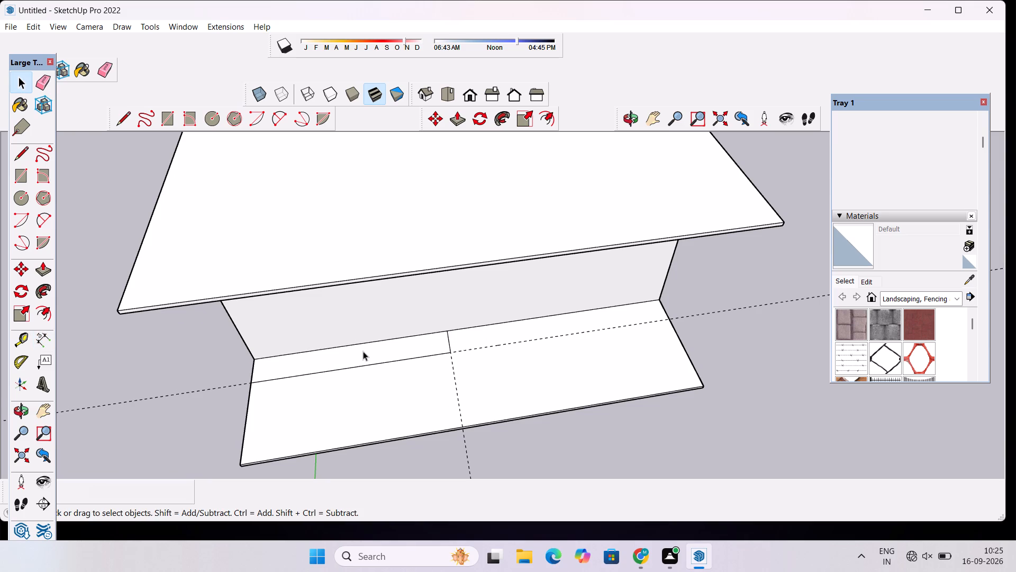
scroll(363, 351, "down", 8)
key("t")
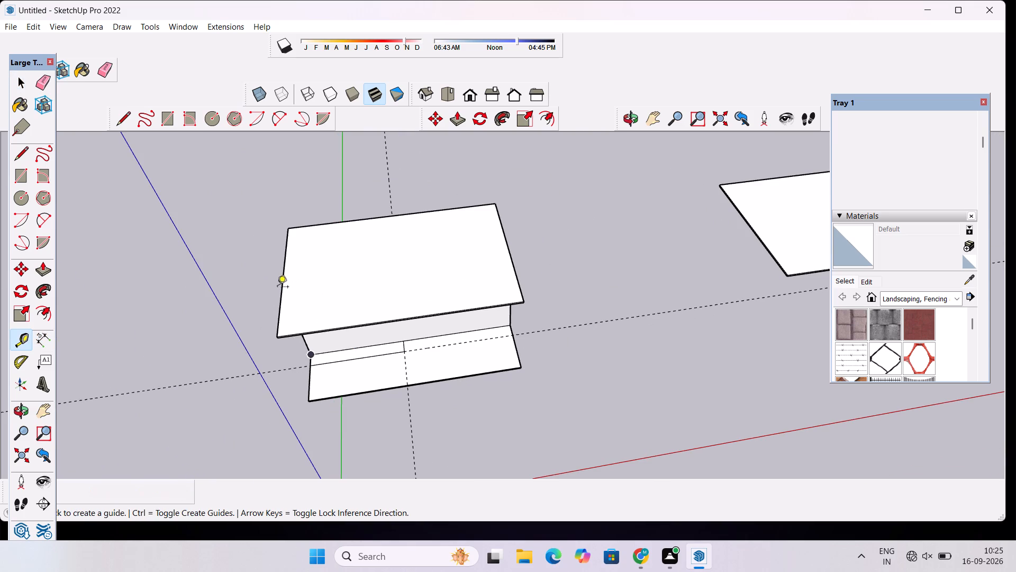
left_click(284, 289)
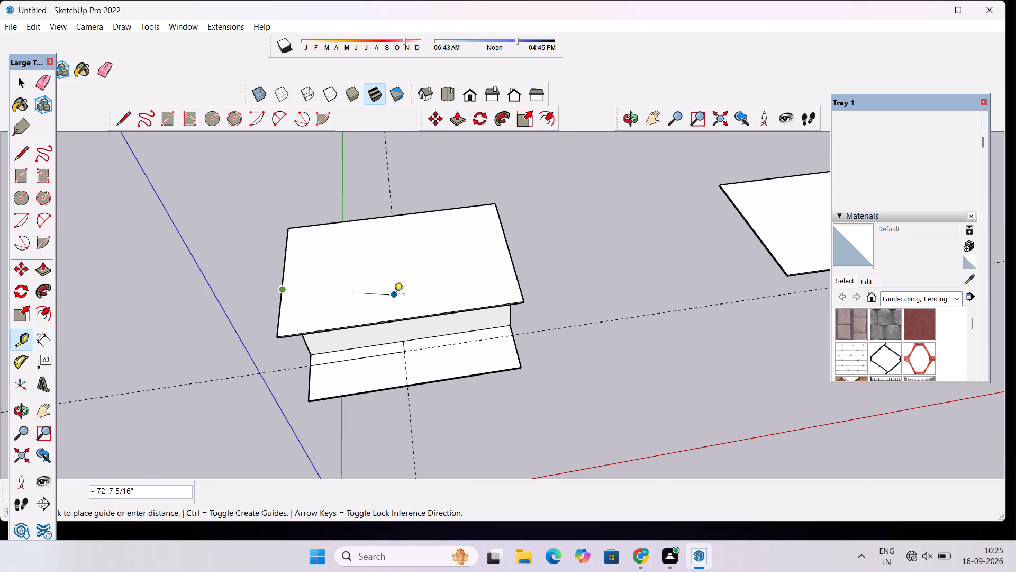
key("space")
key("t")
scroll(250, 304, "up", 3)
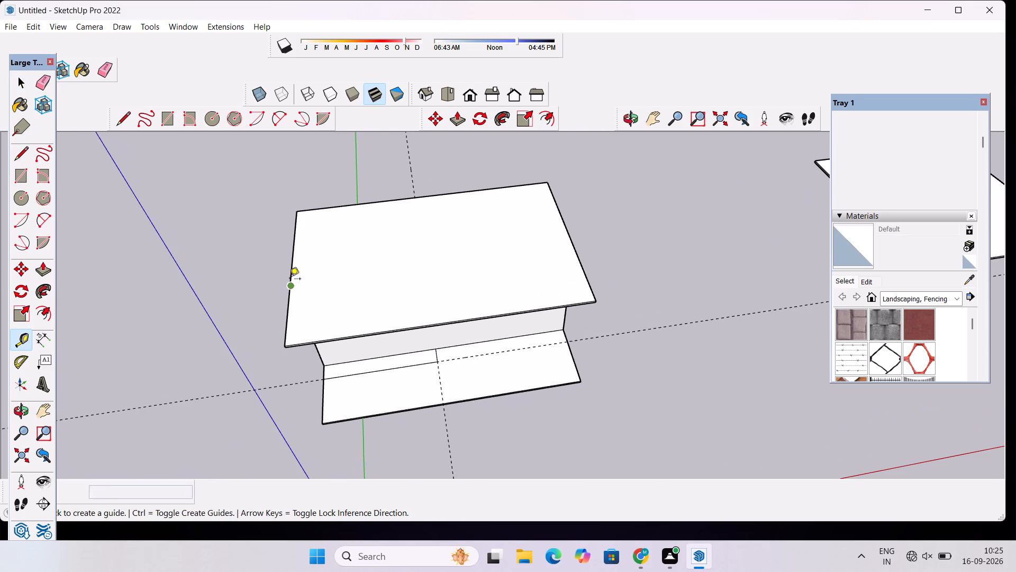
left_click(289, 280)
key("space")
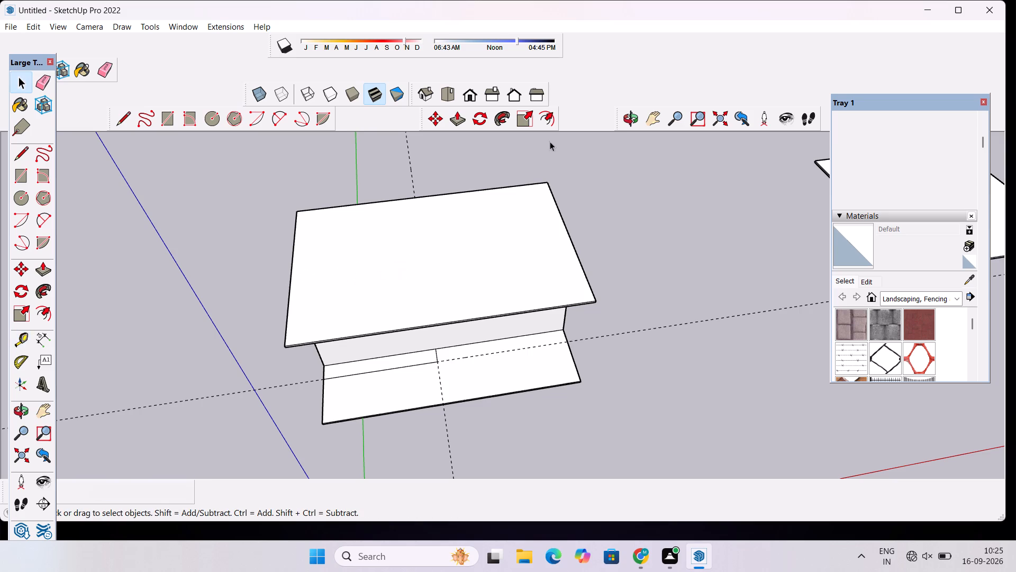
Place a guide across the roof slab, offset 68' from the roof's end edge farthest from the detached slab.
left_click(625, 118)
left_click_drag(403, 299, 433, 117)
scroll(440, 183, "up", 3)
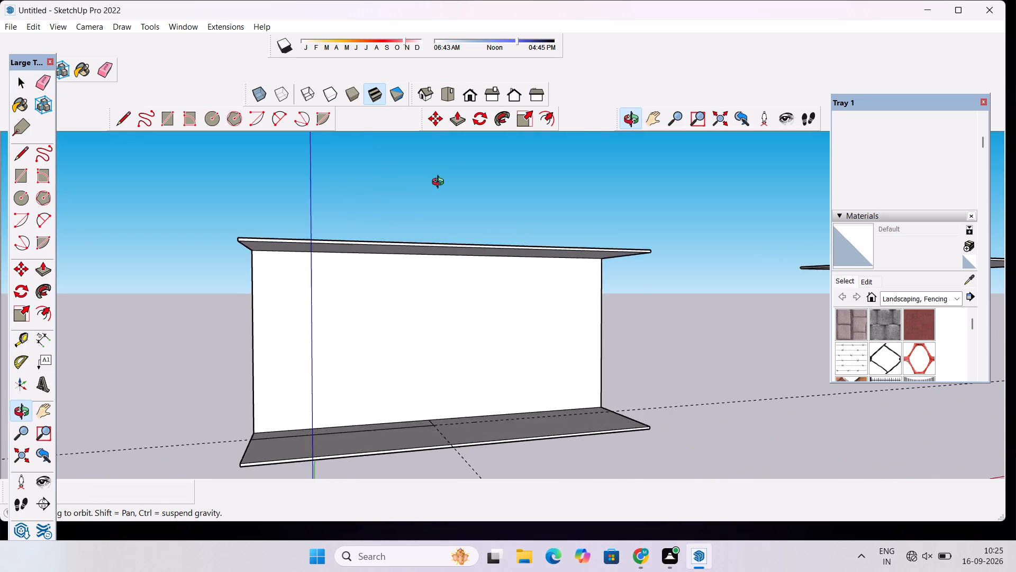
scroll(440, 183, "down", 6)
left_click_drag(448, 207, 369, 339)
scroll(353, 208, "up", 5)
left_click_drag(376, 234, 678, 106)
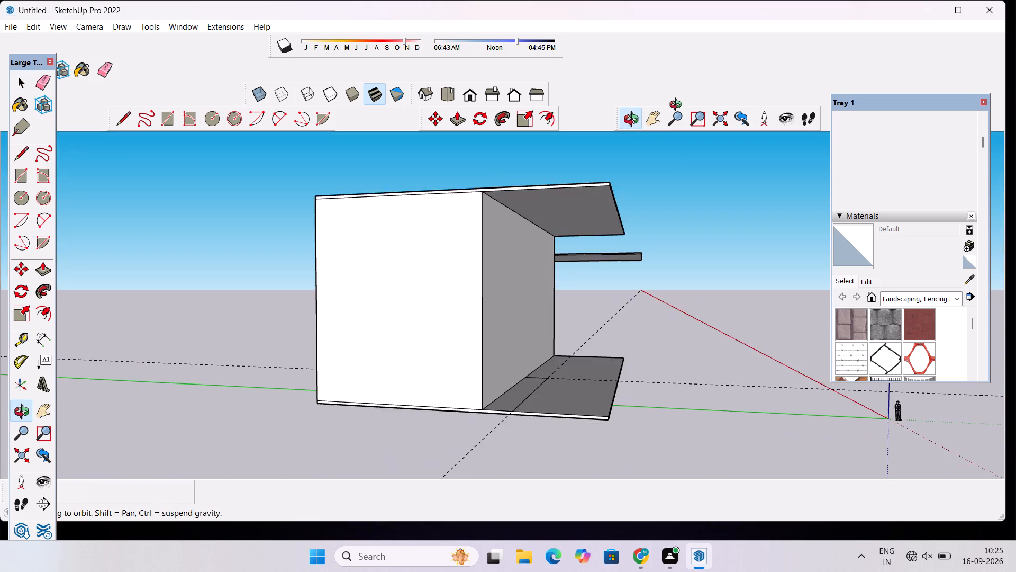
left_click_drag(678, 106, 684, 222)
key("t")
scroll(479, 290, "up", 3)
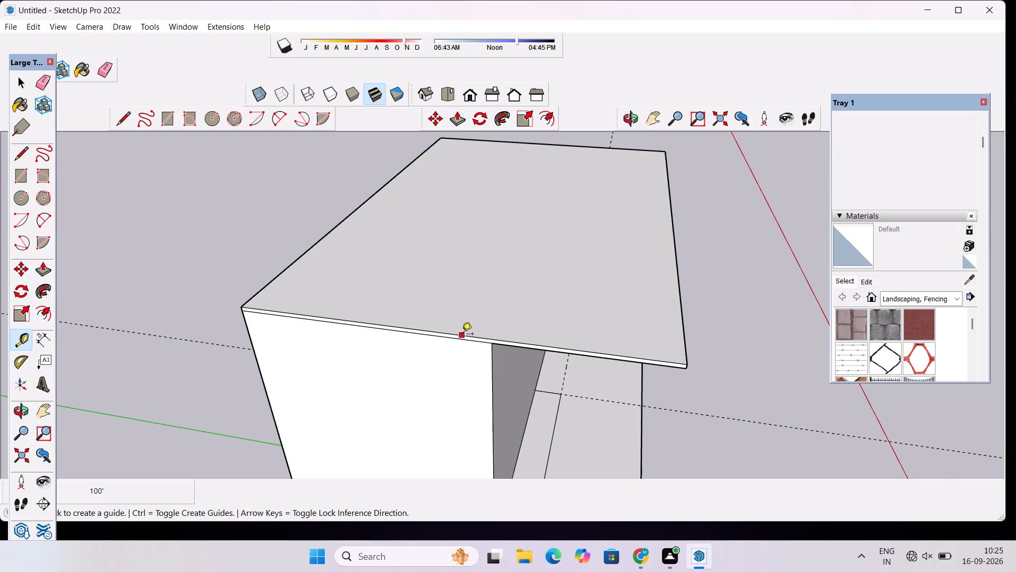
left_click(462, 335)
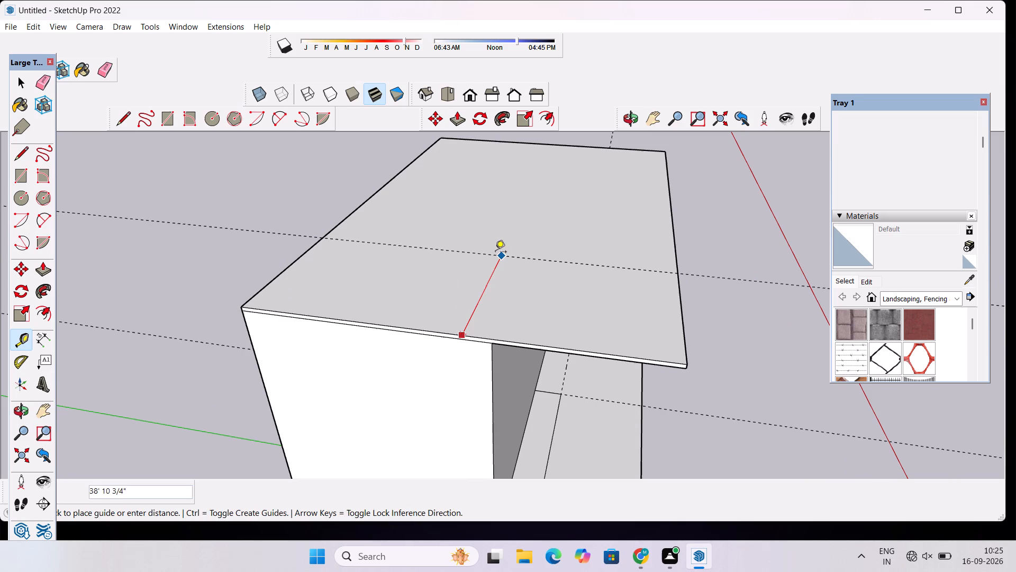
type("68'")
key("Return")
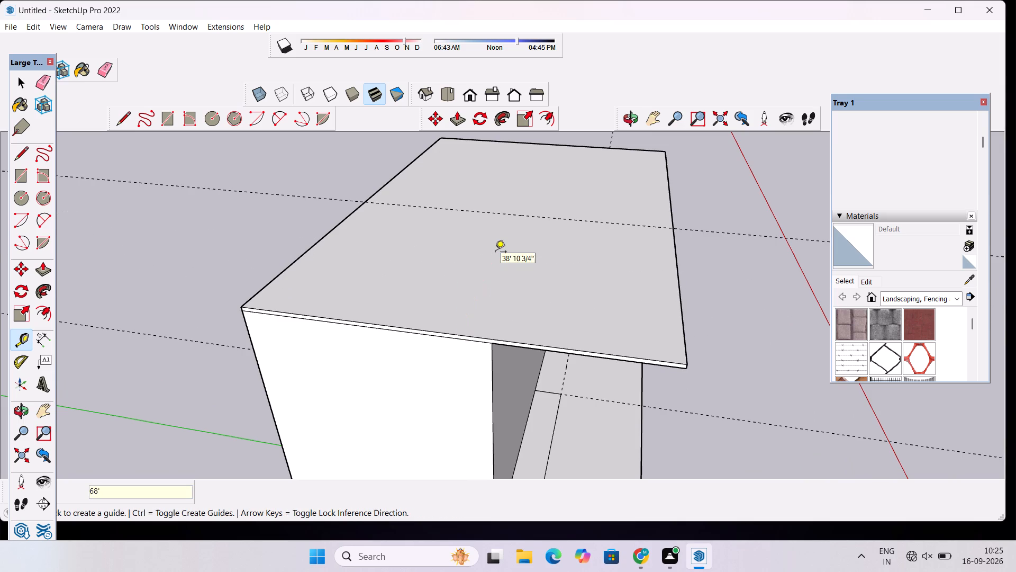
scroll(548, 355, "down", 5)
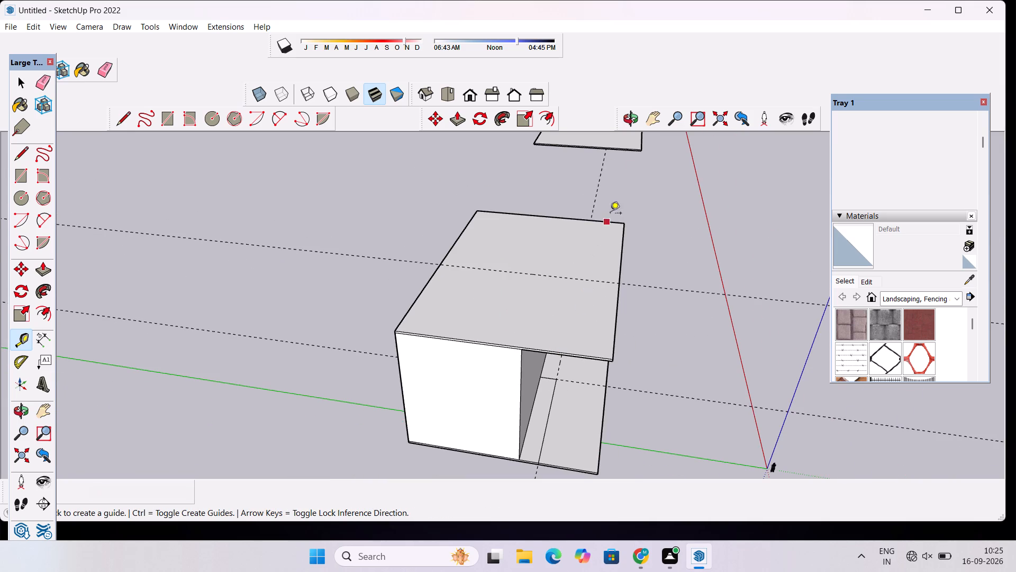
Examine the building from the front, both ends and above, checking how the guides cross the roof and low slab.
left_click(632, 124)
left_click_drag(667, 252, 473, 287)
scroll(459, 279, "down", 10)
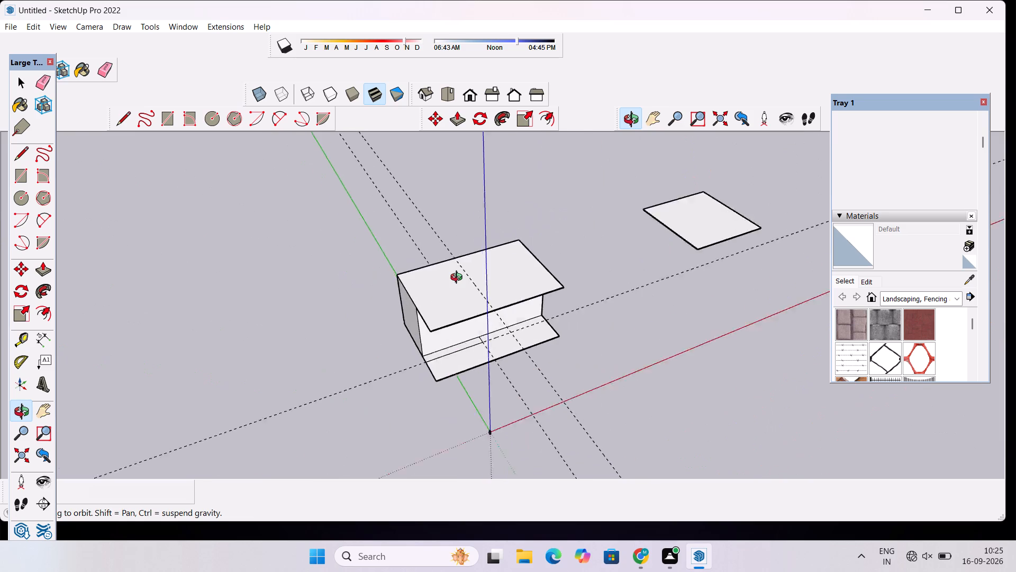
scroll(459, 279, "down", 2)
left_click_drag(510, 302, 357, 344)
scroll(398, 330, "up", 4)
left_click_drag(414, 357, 473, 332)
scroll(481, 298, "up", 4)
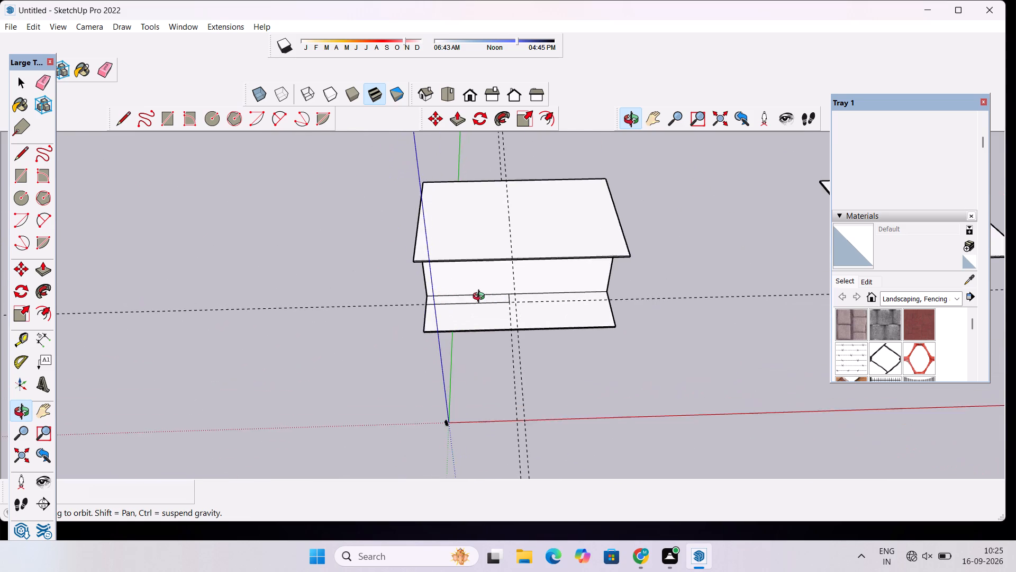
left_click_drag(591, 290, 397, 324, "shift")
scroll(397, 324, "down", 2)
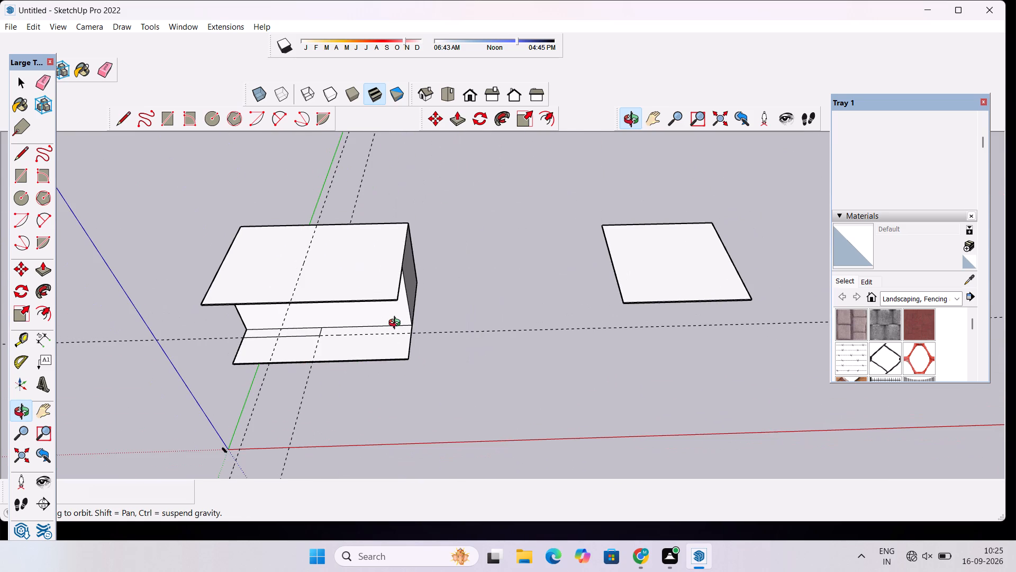
scroll(280, 272, "up", 5)
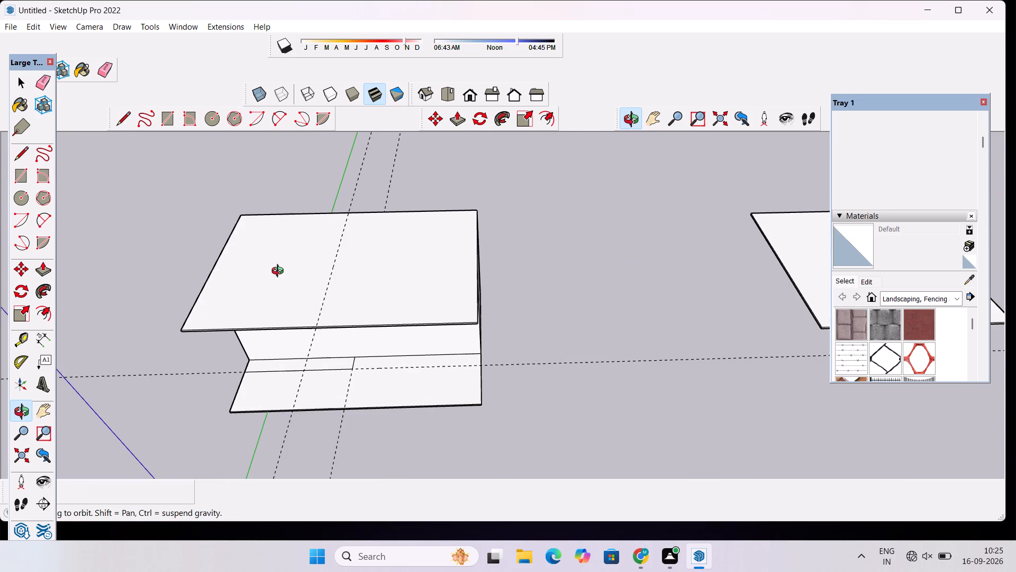
scroll(309, 361, "down", 7)
left_click_drag(380, 310, 397, 400)
scroll(380, 375, "up", 3)
left_click_drag(446, 362, 720, 254)
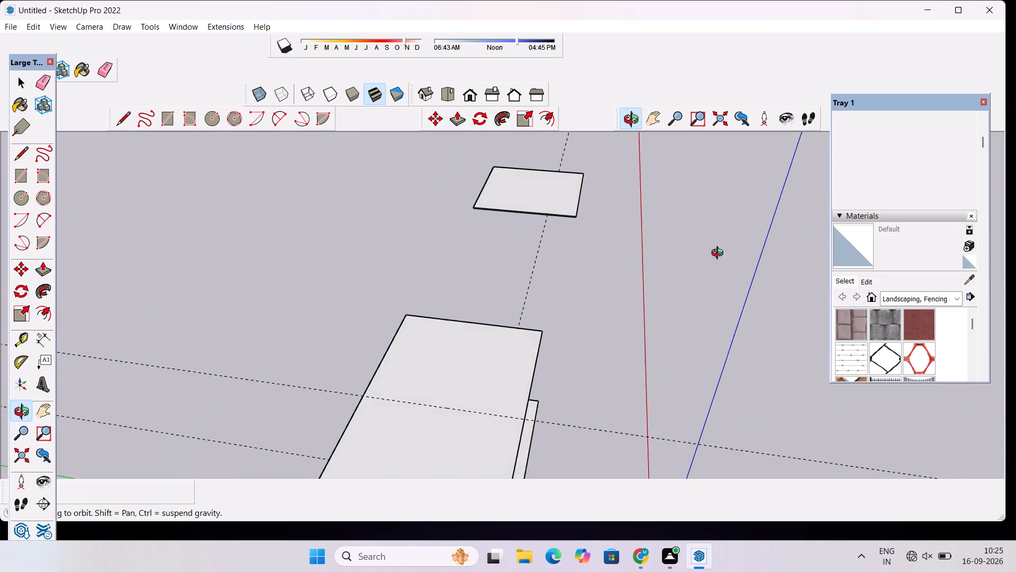
left_click_drag(720, 254, 419, 279)
scroll(402, 260, "down", 4)
left_click_drag(329, 280, 628, 258, "shift")
left_click_drag(634, 258, 465, 317, "shift")
Draw a 100' line across the roof slab along the 68' guide, from the front edge to the rear edge.
scroll(451, 319, "up", 4)
scroll(515, 363, "up", 3)
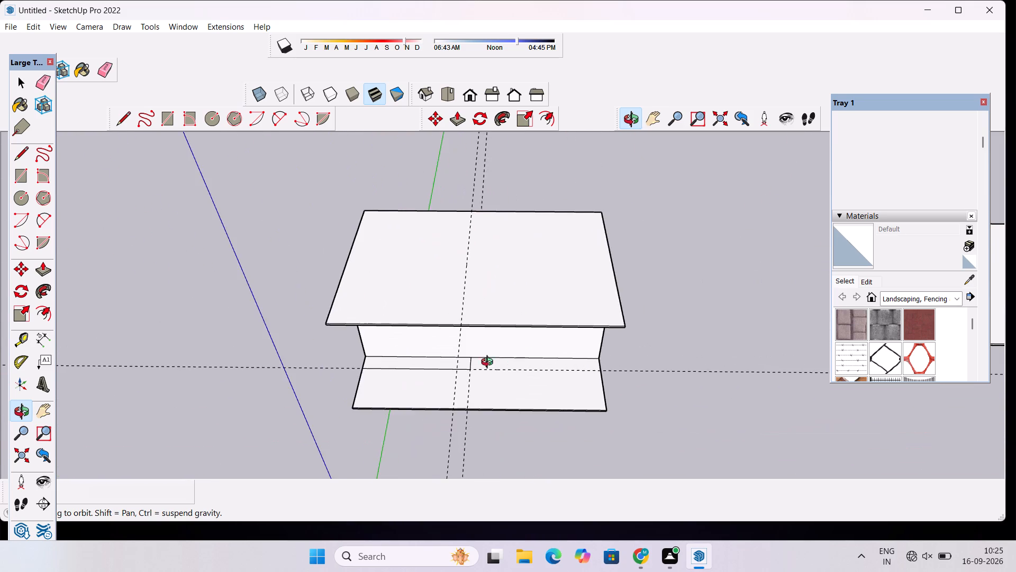
scroll(482, 361, "up", 4)
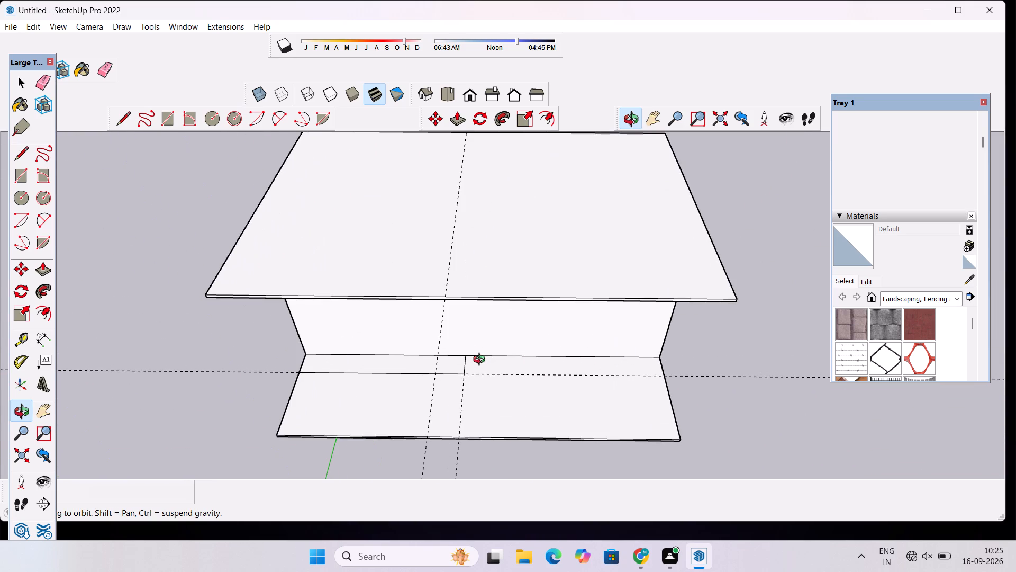
key("l")
scroll(471, 280, "up", 9)
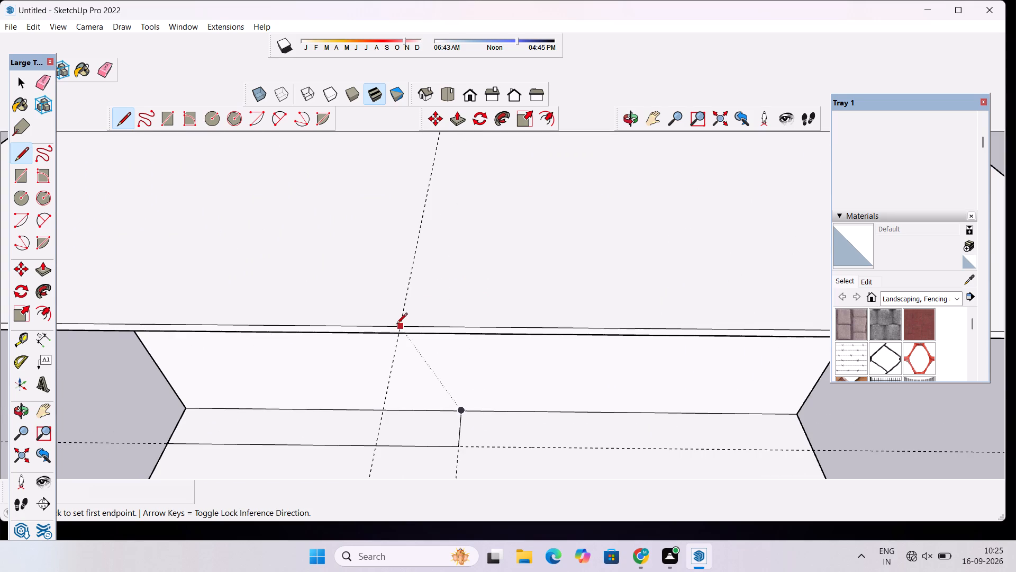
left_click(403, 325)
scroll(407, 305, "down", 3)
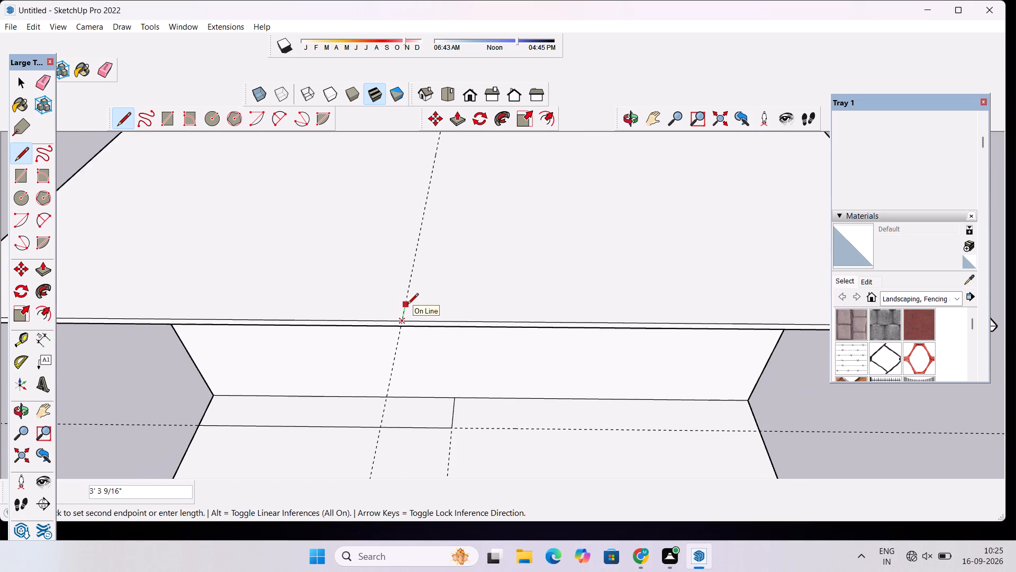
scroll(407, 305, "down", 3)
scroll(407, 305, "up", 2)
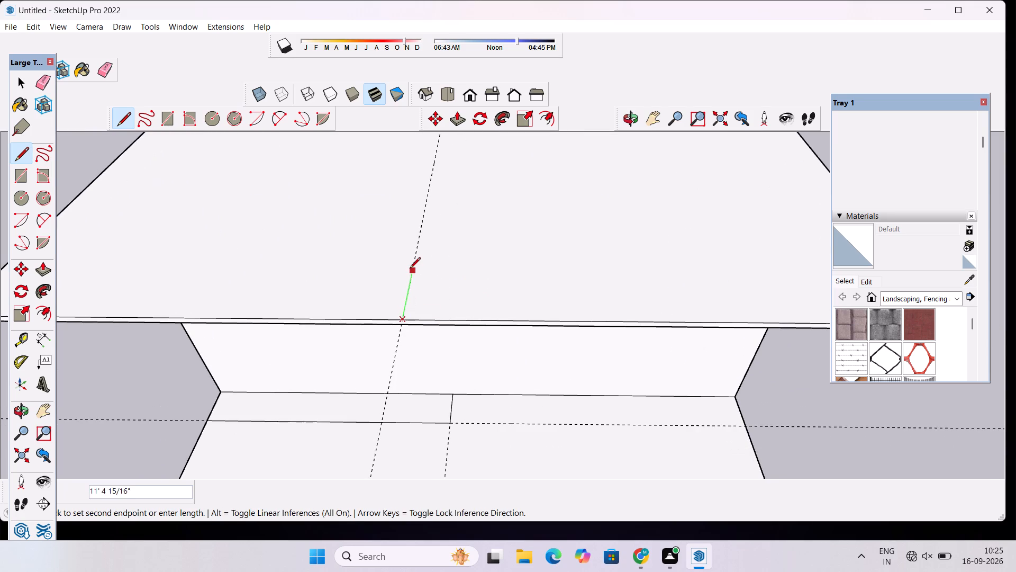
scroll(410, 269, "down", 5)
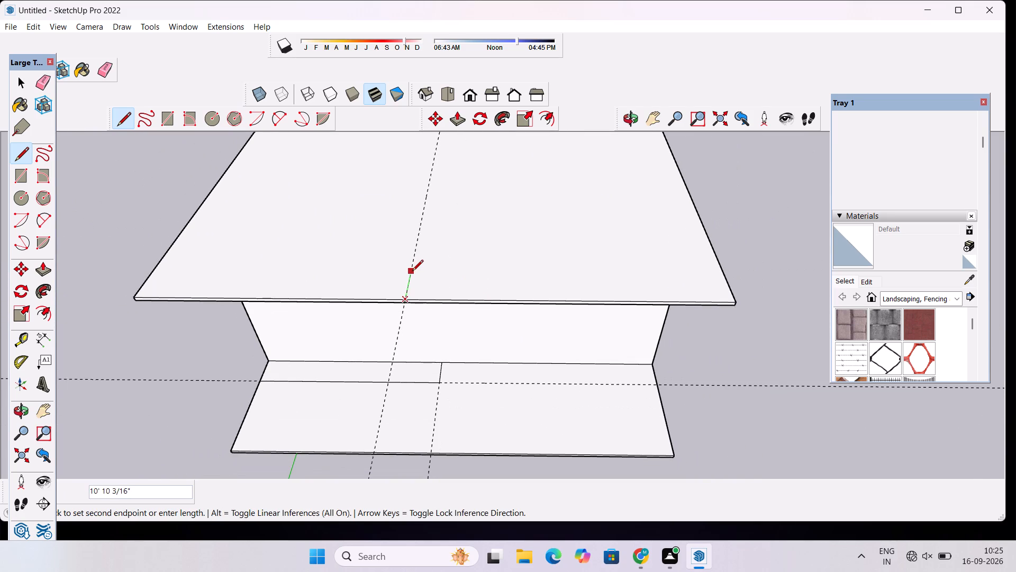
scroll(412, 272, "down", 9)
scroll(427, 176, "up", 9)
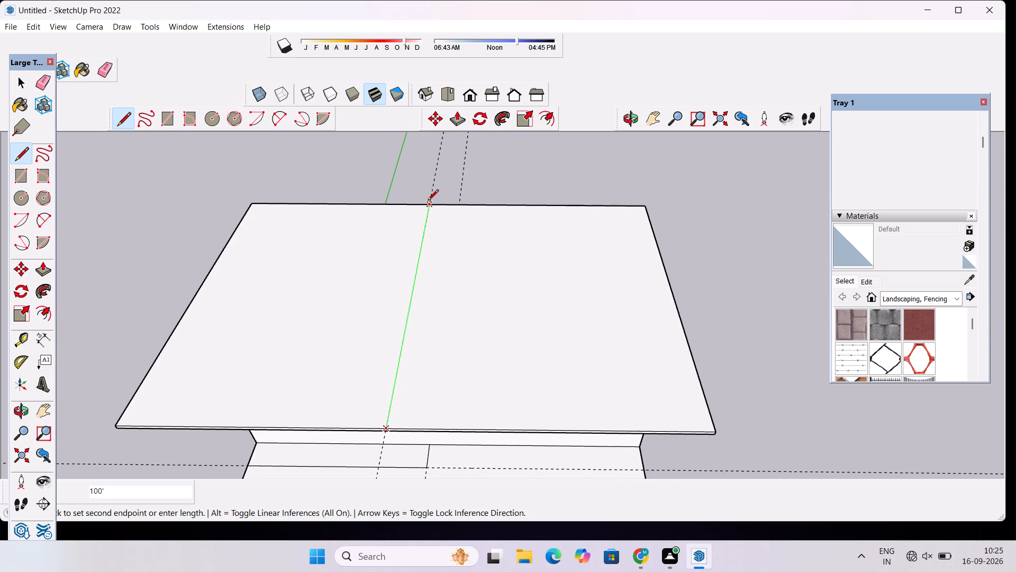
left_click(428, 204)
scroll(377, 204, "down", 11)
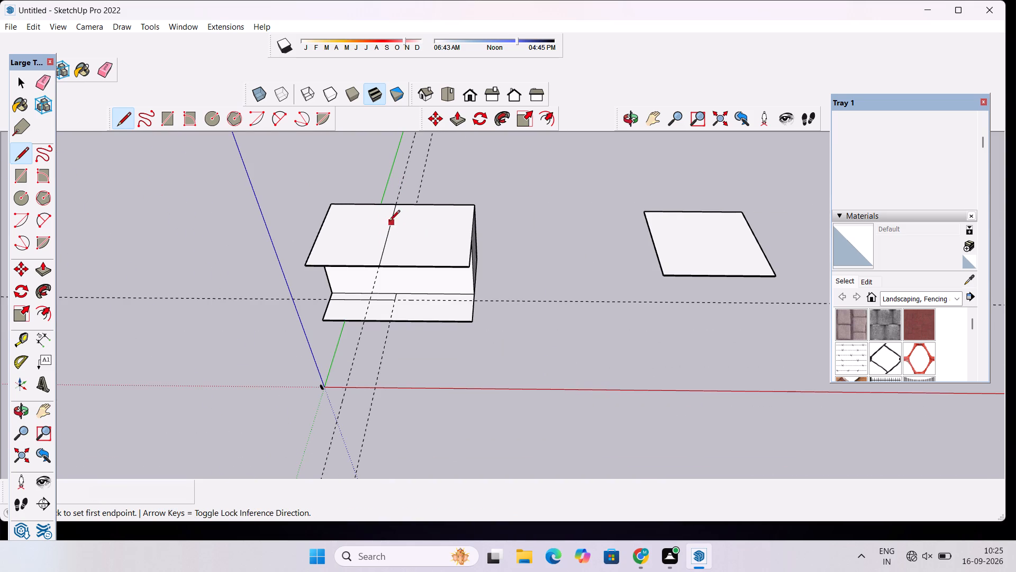
scroll(388, 225, "down", 4)
scroll(369, 250, "up", 4)
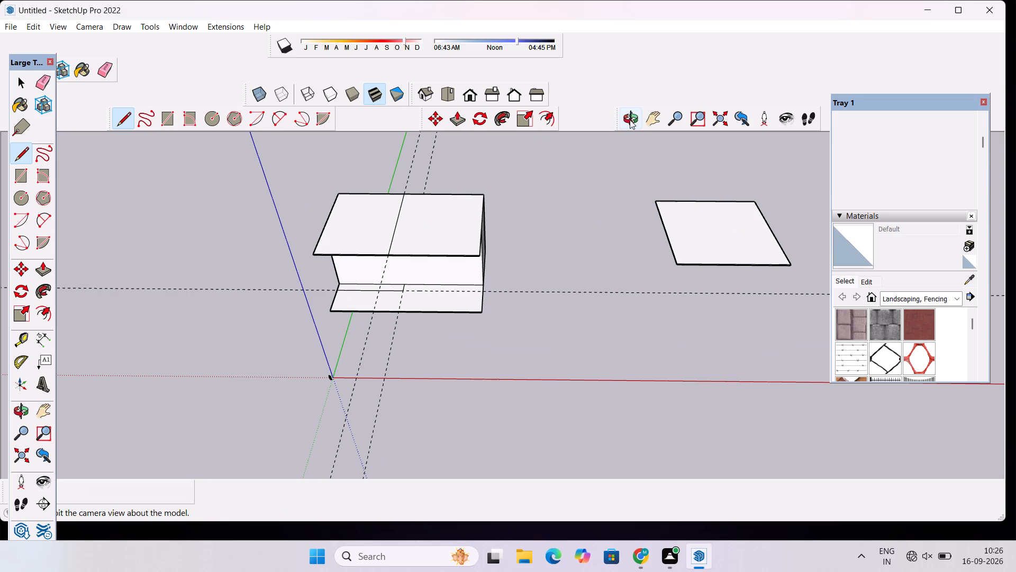
Place a guide on the roof slab 5' in from the end edge nearest the detached slab.
left_click(629, 120)
left_click_drag(471, 266, 478, 187)
scroll(422, 216, "up", 11)
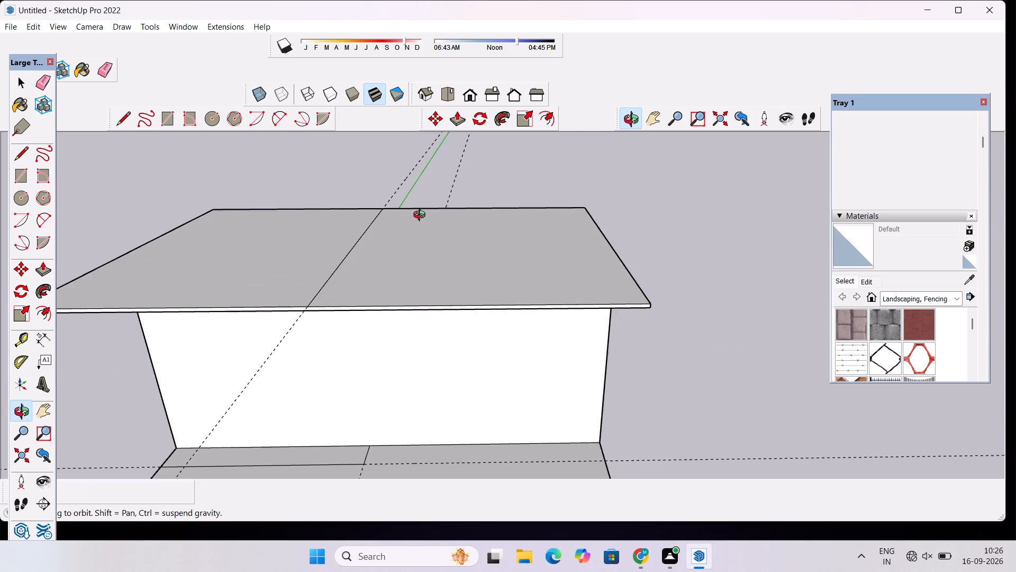
scroll(422, 216, "down", 2)
left_click_drag(394, 240, 401, 270)
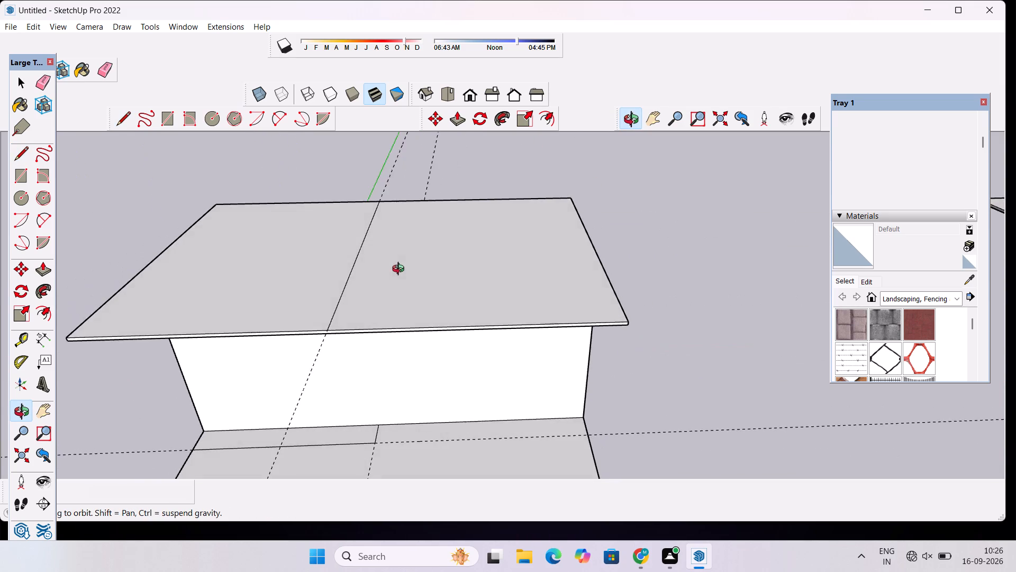
left_click_drag(401, 270, 385, 285)
left_click_drag(577, 312, 313, 254)
scroll(497, 260, "up", 2)
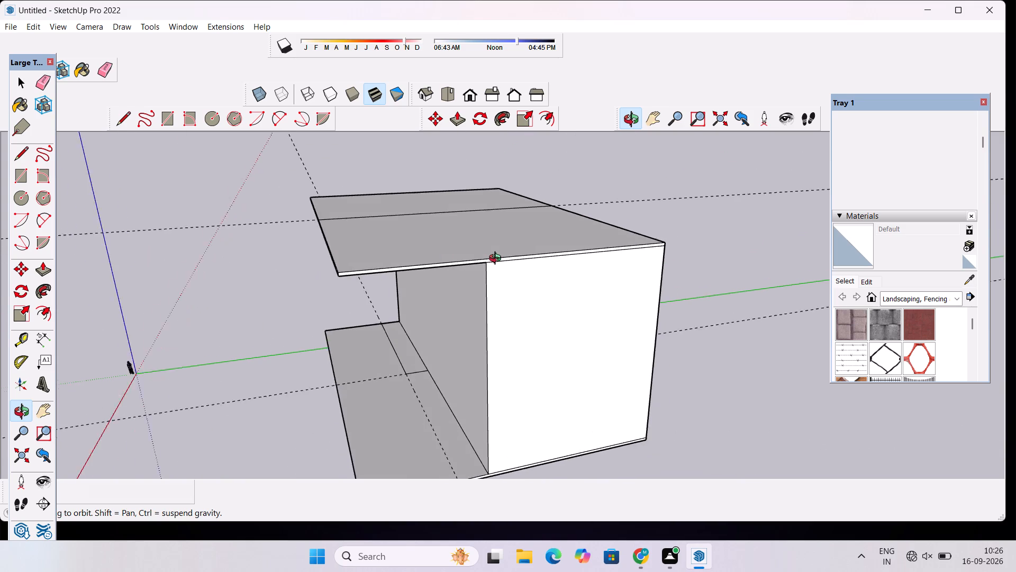
scroll(497, 260, "up", 3)
left_click_drag(497, 260, 445, 355)
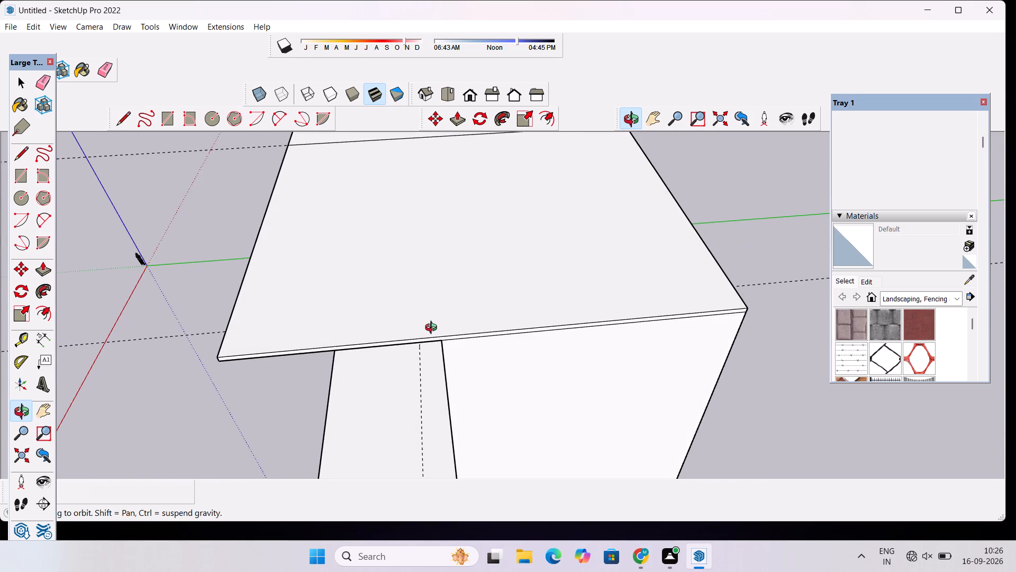
scroll(433, 329, "up", 1)
left_click_drag(433, 329, 431, 363)
scroll(428, 362, "up", 2)
key("l")
scroll(428, 362, "down", 4)
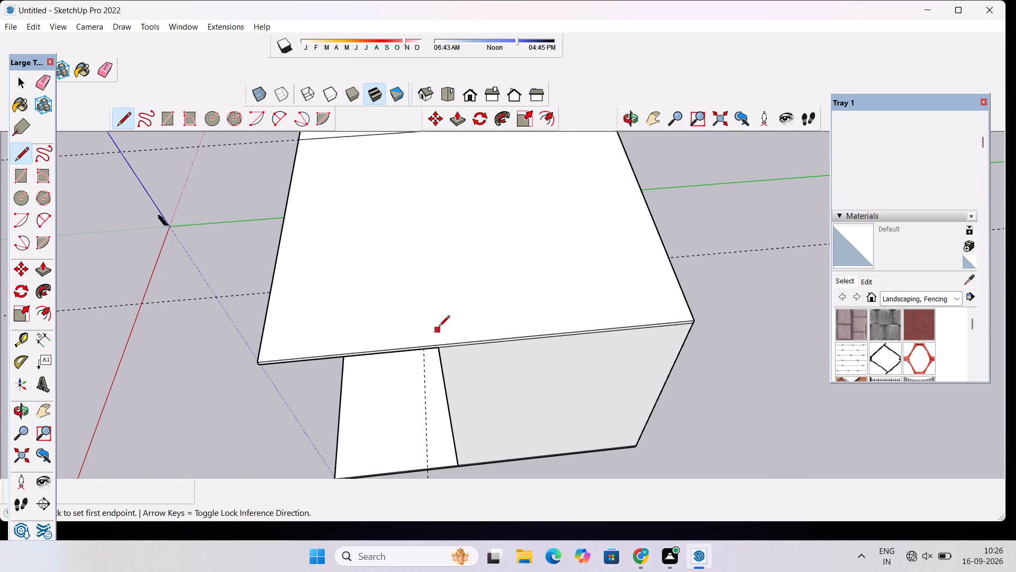
key("t")
left_click(466, 342)
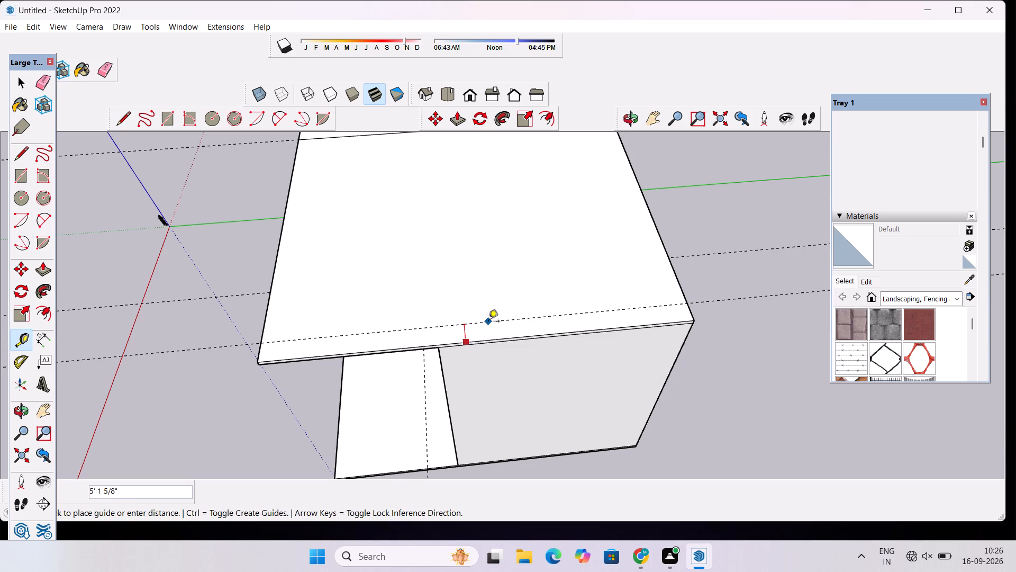
type("5'")
key("Return")
Place guides 5' in from the roof slab's front overhang edge and its rear edge.
left_click(276, 271)
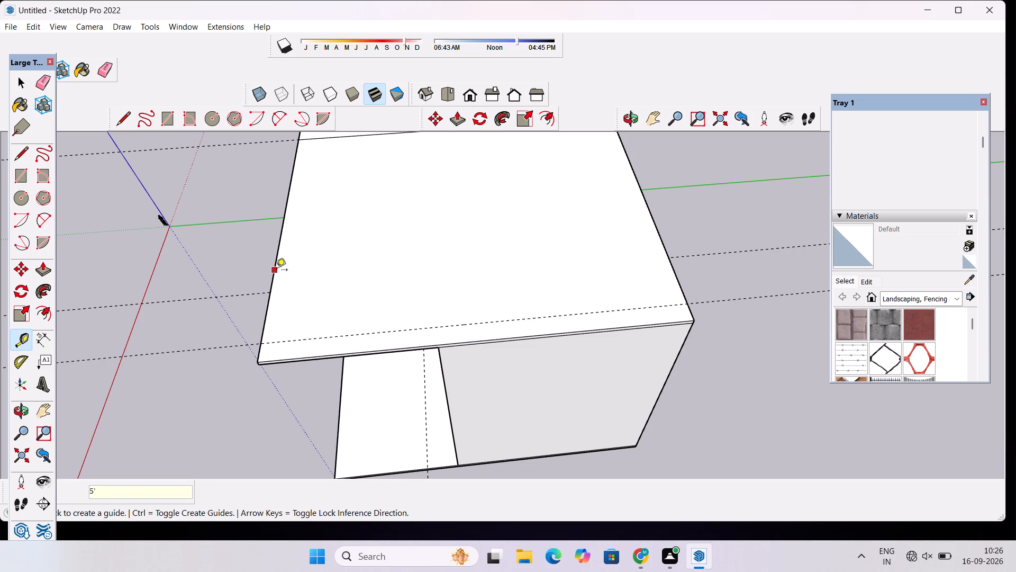
key("5")
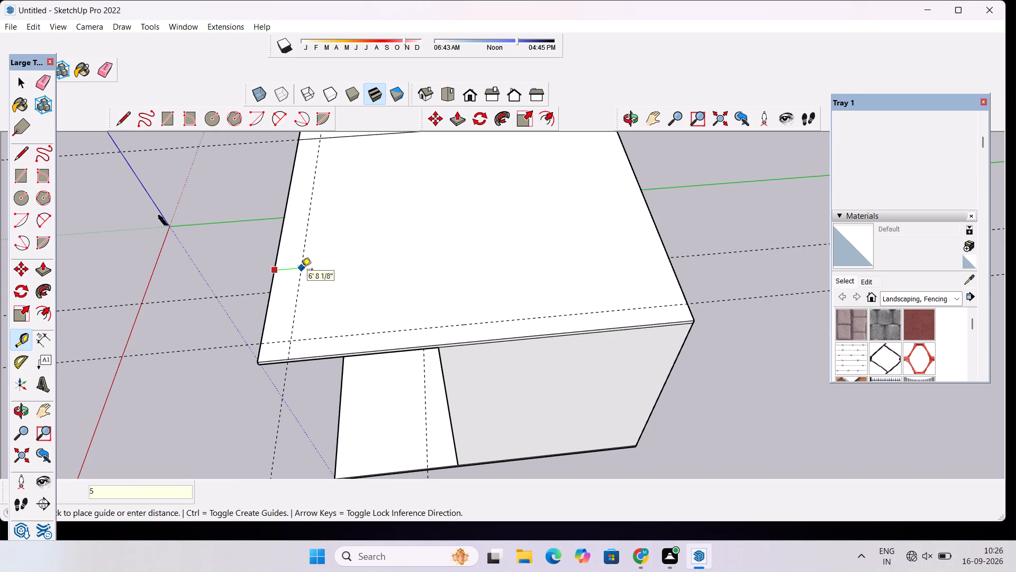
key("apostrophe")
key("Return")
scroll(302, 282, "down", 6)
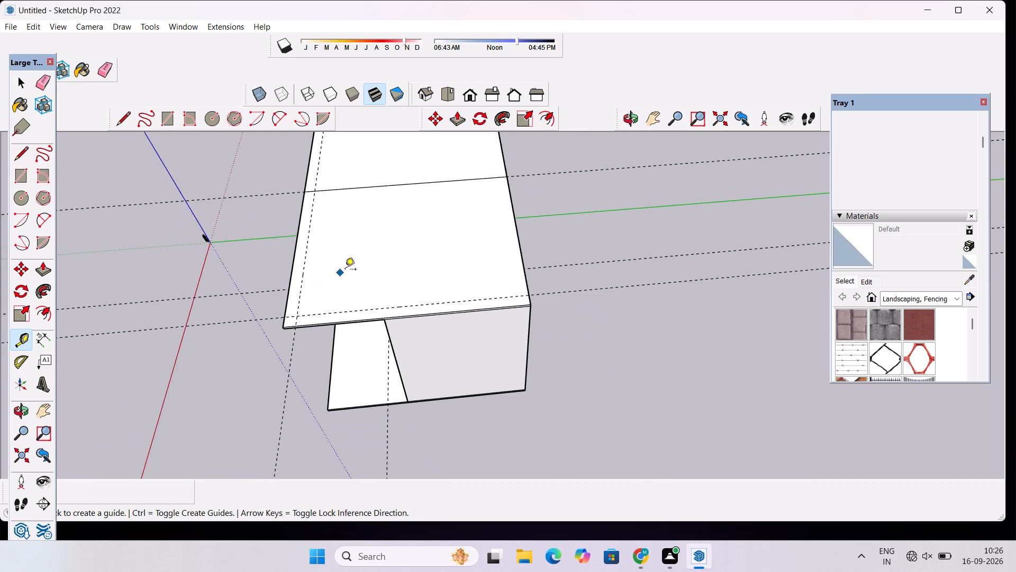
scroll(497, 189, "down", 8)
scroll(486, 150, "up", 12)
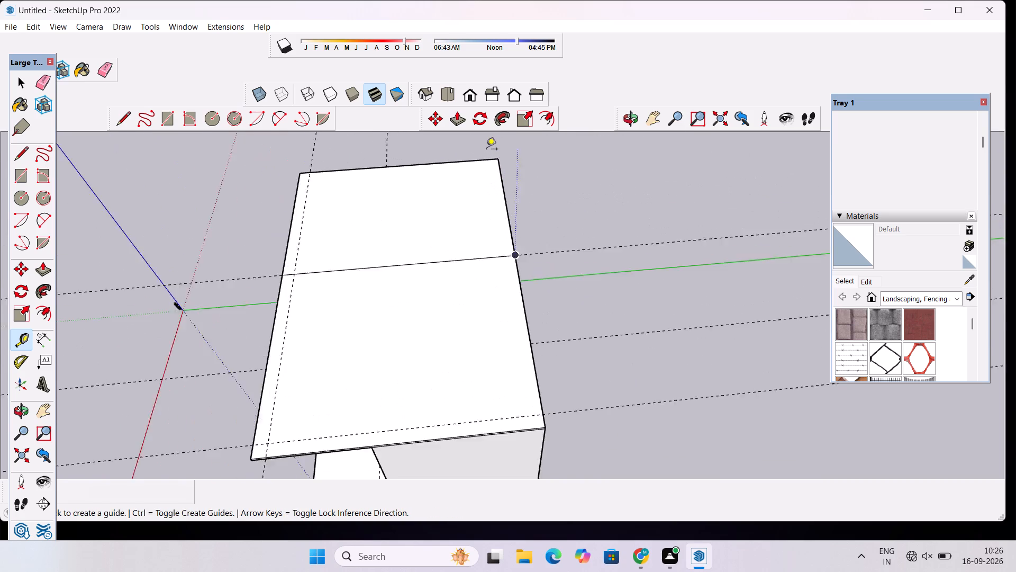
scroll(486, 150, "up", 1)
left_click(511, 225)
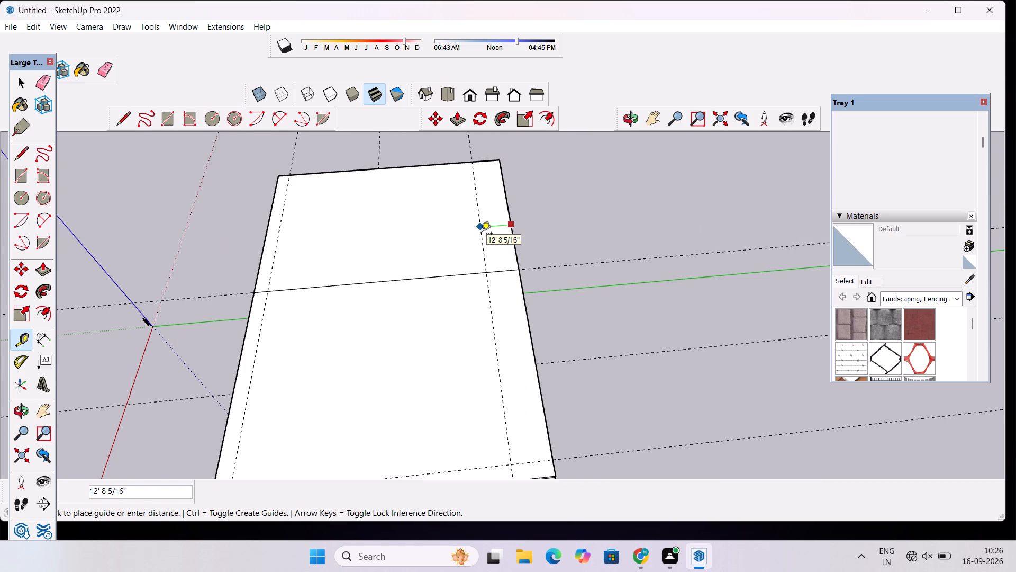
type("5'")
key("Return")
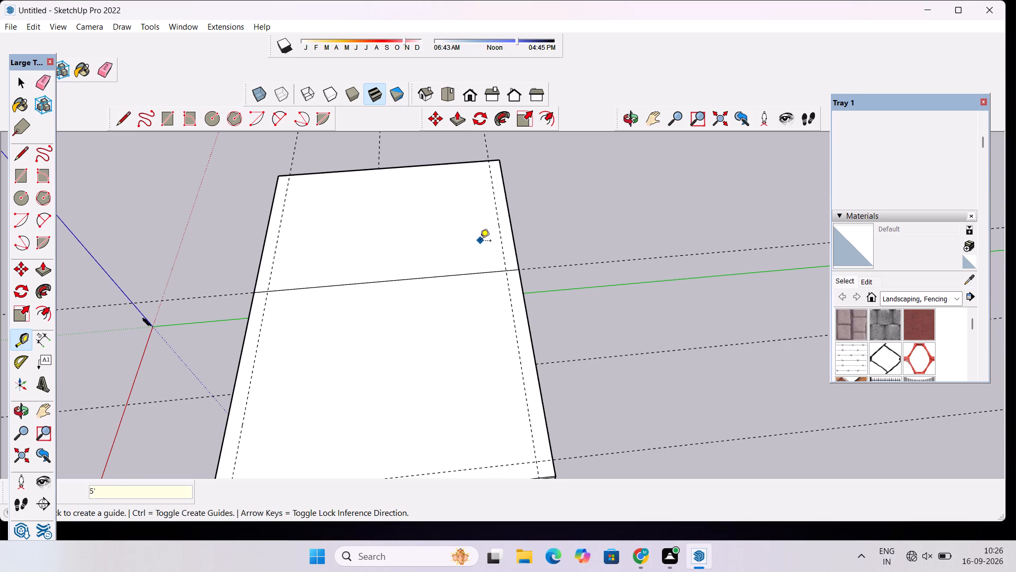
Place a guide on the roof slab 5' in from the end edge farthest from the detached slab.
left_click(418, 163)
type("5'")
key("Return")
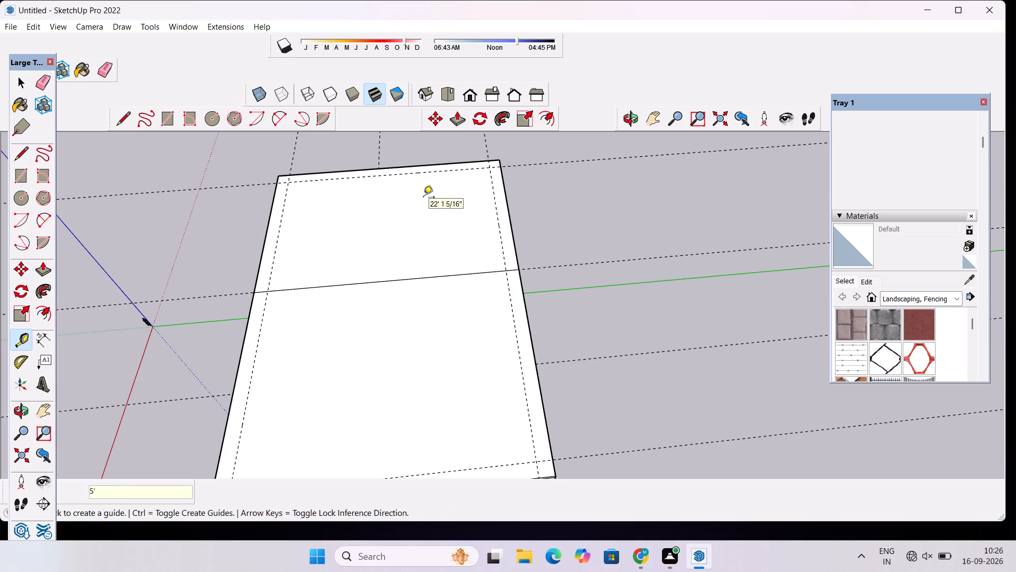
scroll(423, 198, "down", 8)
scroll(326, 333, "up", 8)
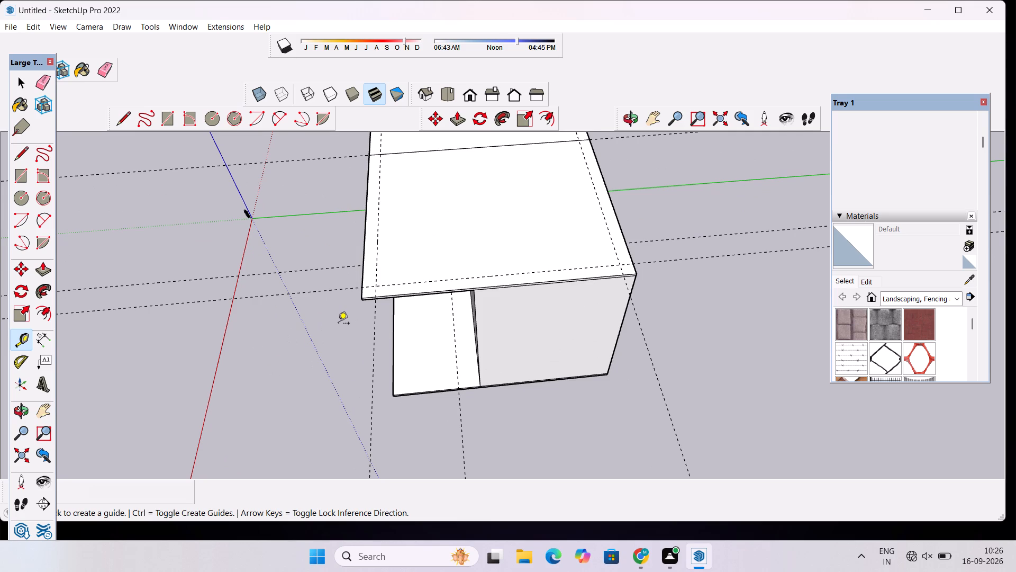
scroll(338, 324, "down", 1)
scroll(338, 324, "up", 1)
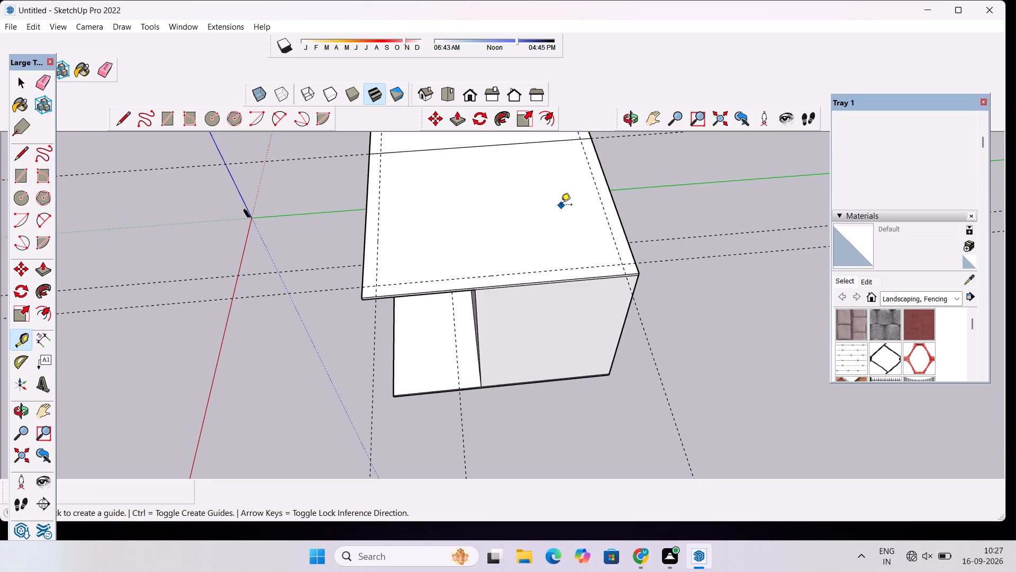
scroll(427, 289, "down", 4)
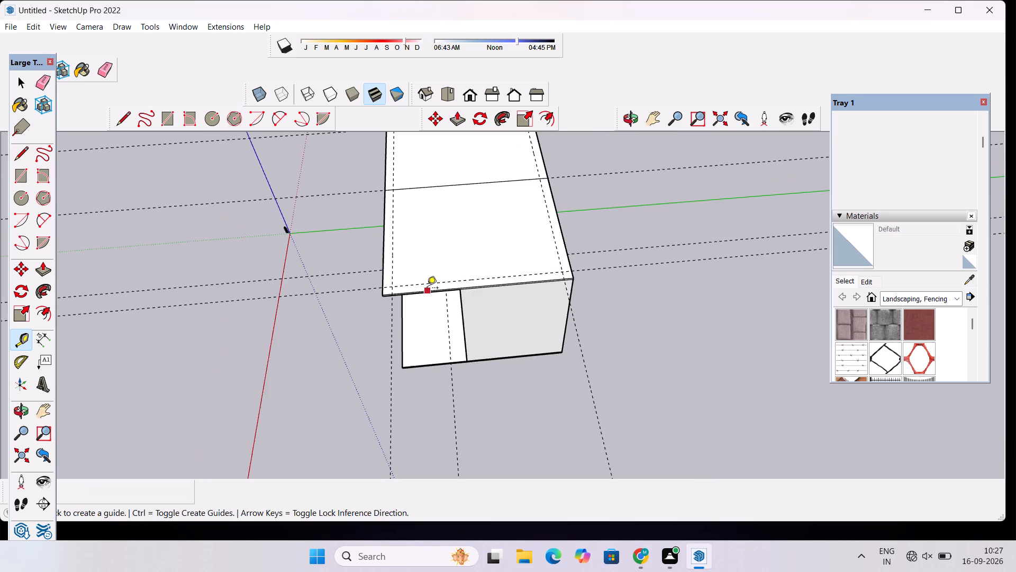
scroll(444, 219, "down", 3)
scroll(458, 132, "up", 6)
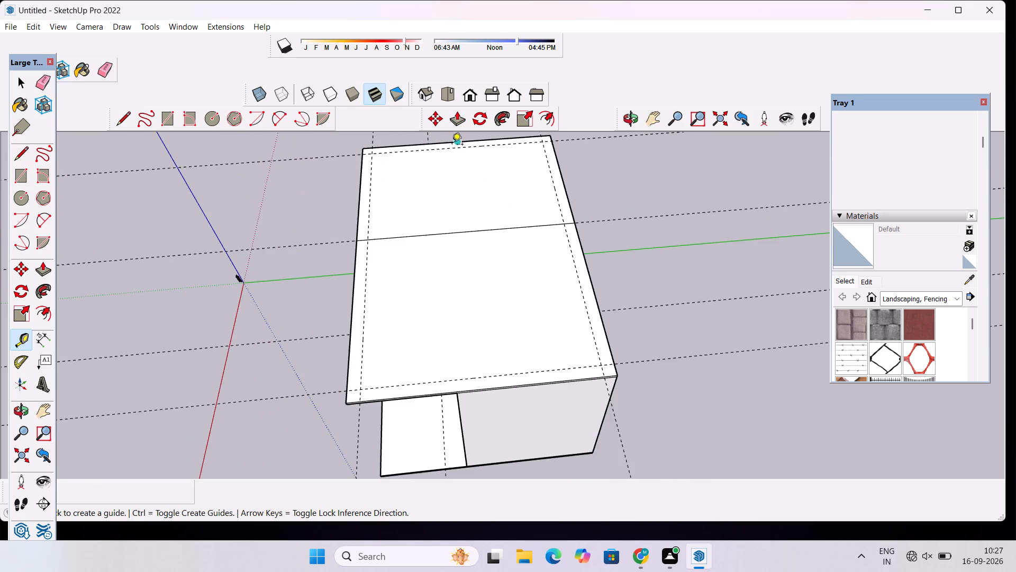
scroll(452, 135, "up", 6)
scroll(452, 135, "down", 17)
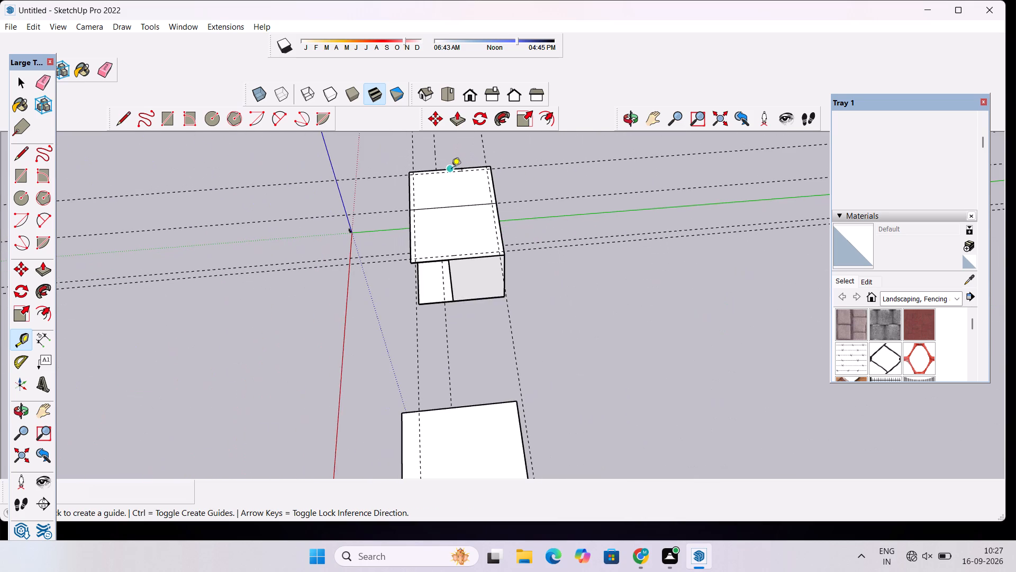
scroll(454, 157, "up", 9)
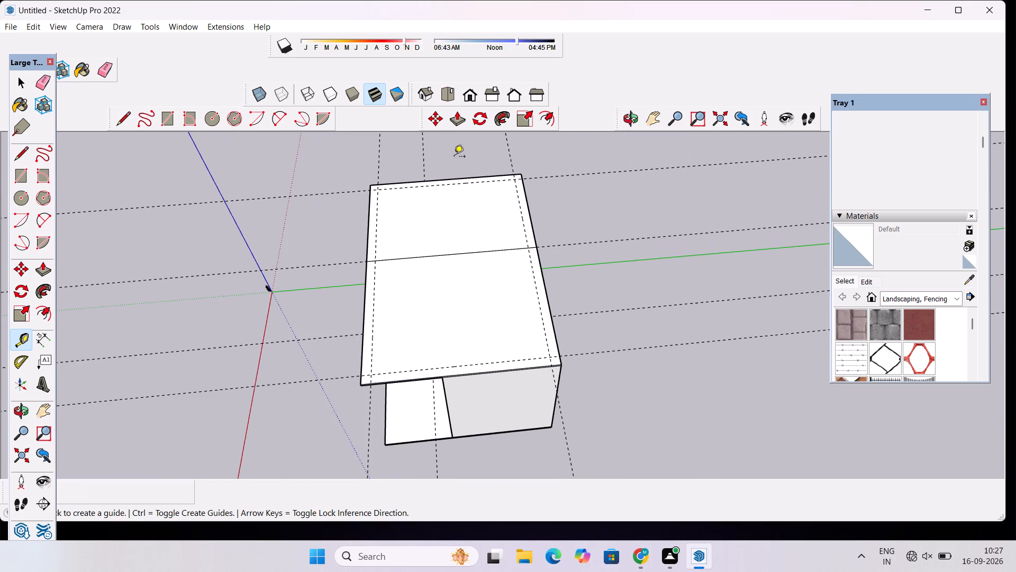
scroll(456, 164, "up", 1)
Draw a line from the roof edge above the raised section's wall corner to the 5' end guide, continuing about 53' to the rear guide.
key("l")
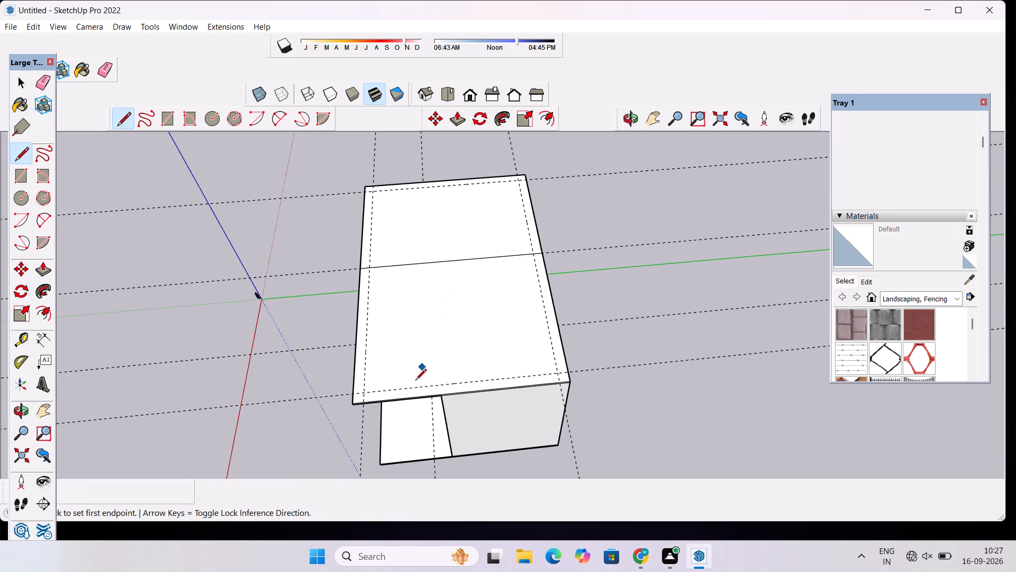
scroll(432, 404, "up", 8)
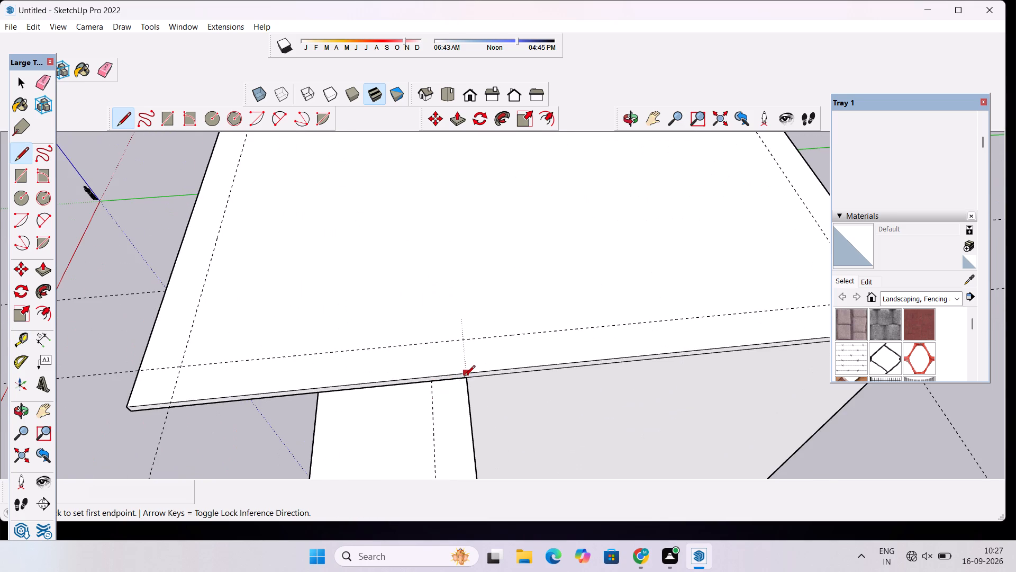
left_click(464, 377)
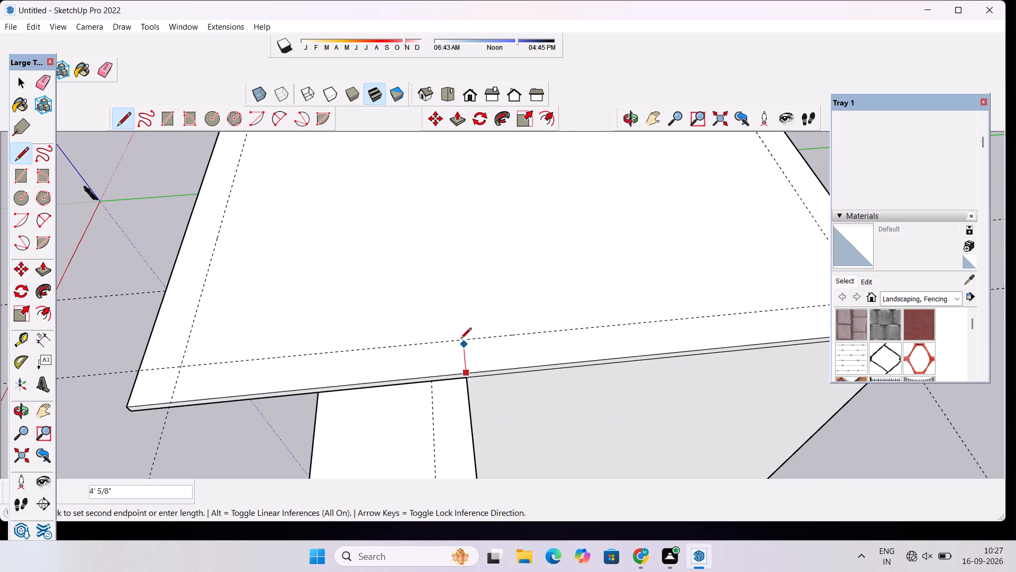
left_click(461, 338)
scroll(416, 338, "down", 9)
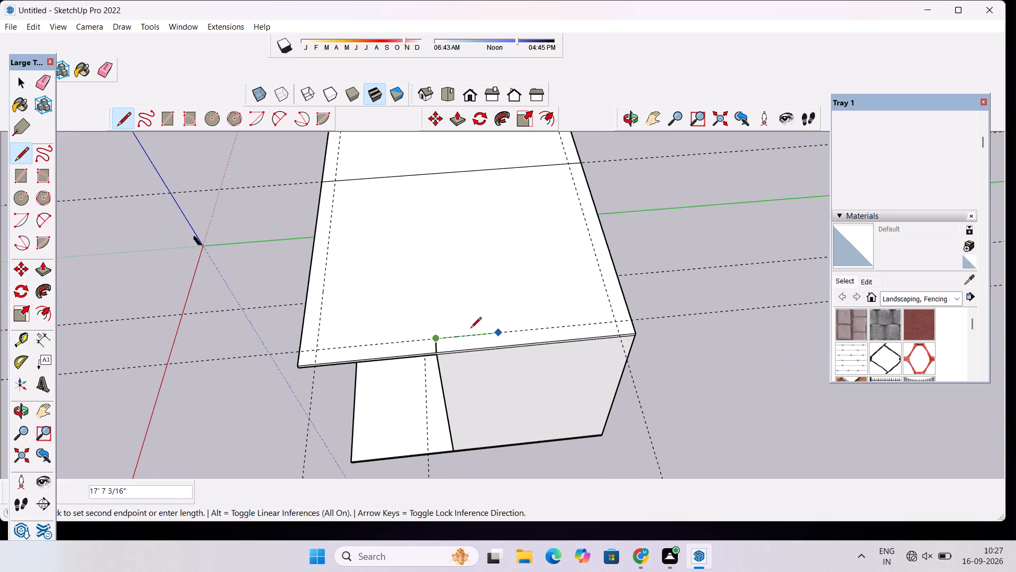
left_click(433, 338)
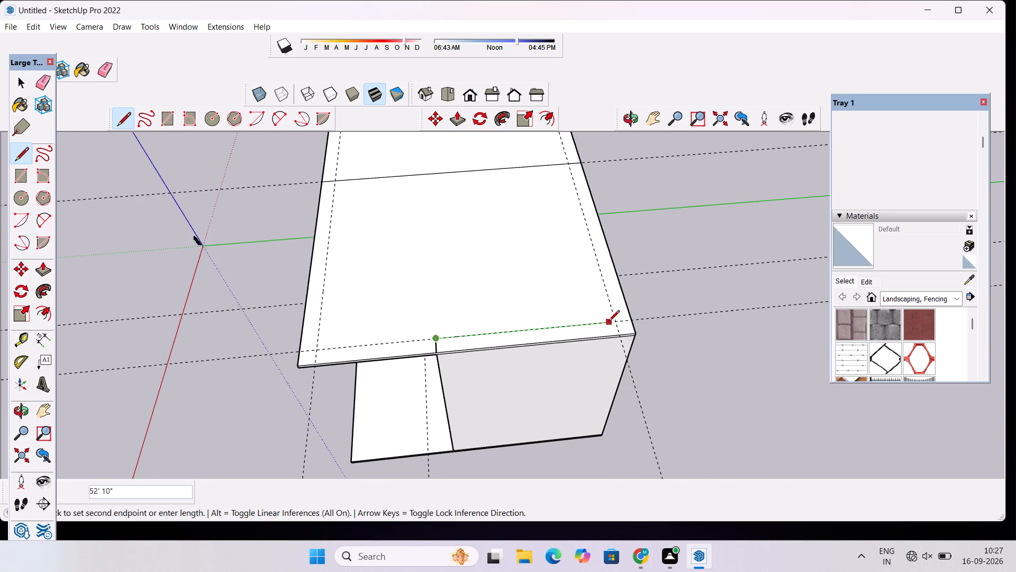
left_click(614, 320)
Continue the line 140' along the roof's rear inset guide to its intersection with the far end guide.
scroll(615, 321, "down", 7)
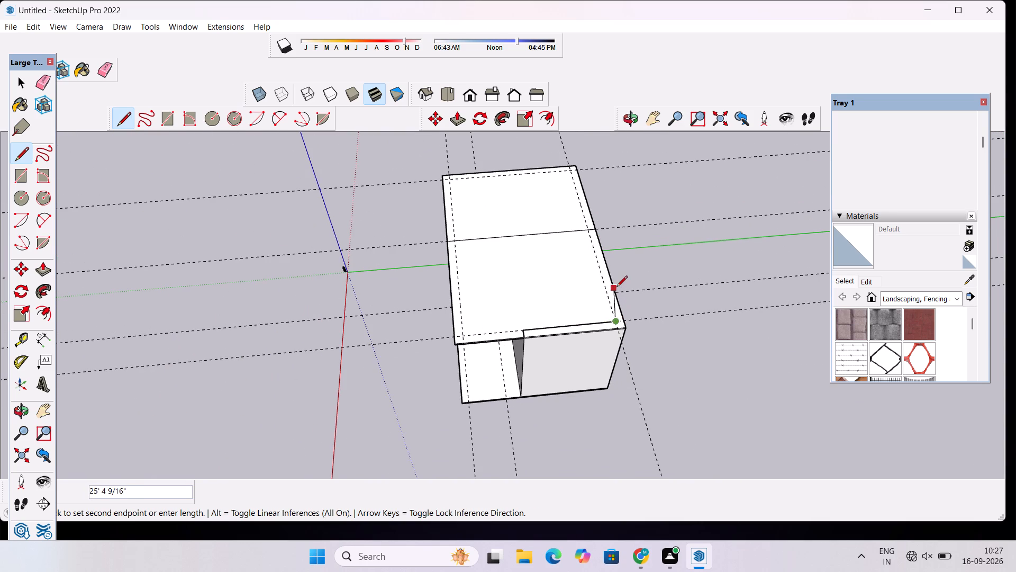
scroll(616, 288, "up", 2)
scroll(616, 288, "down", 5)
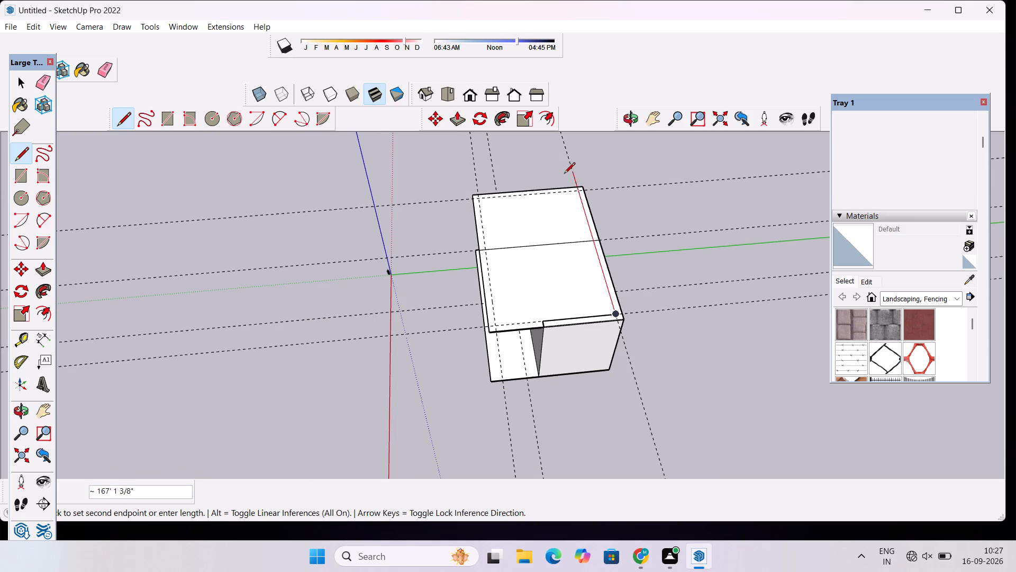
scroll(564, 174, "up", 8)
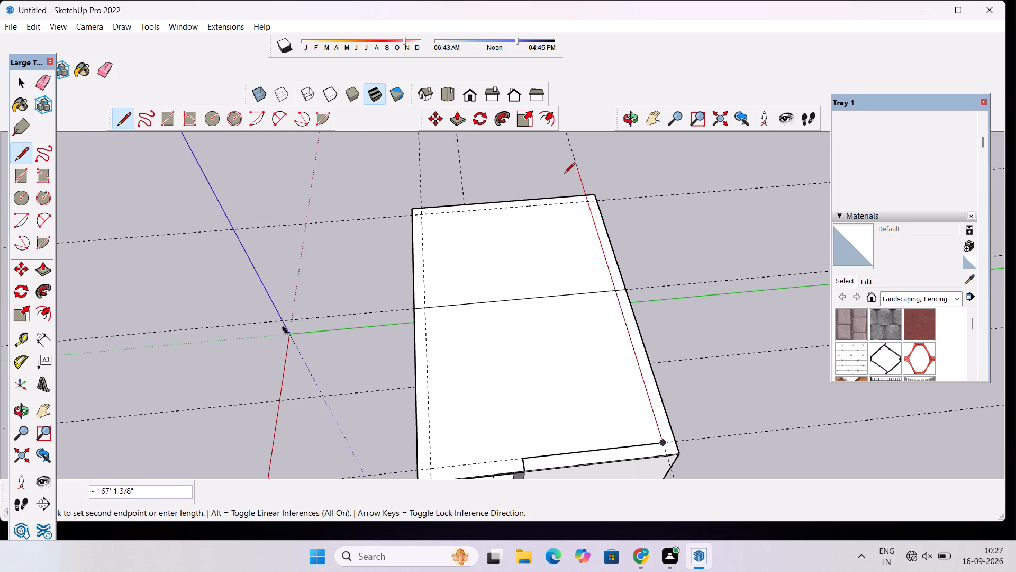
scroll(589, 186, "up", 4)
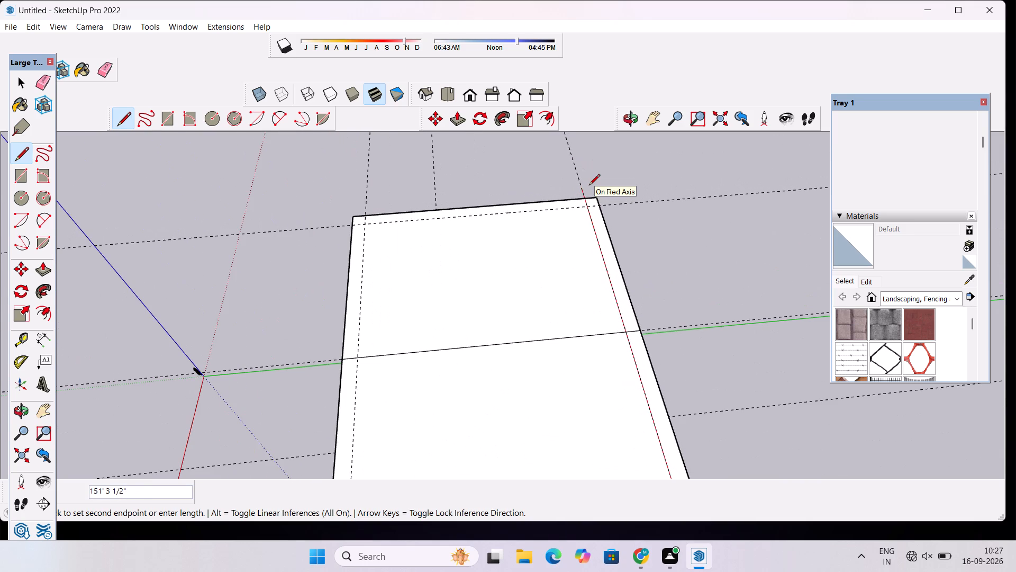
scroll(586, 213, "up", 2)
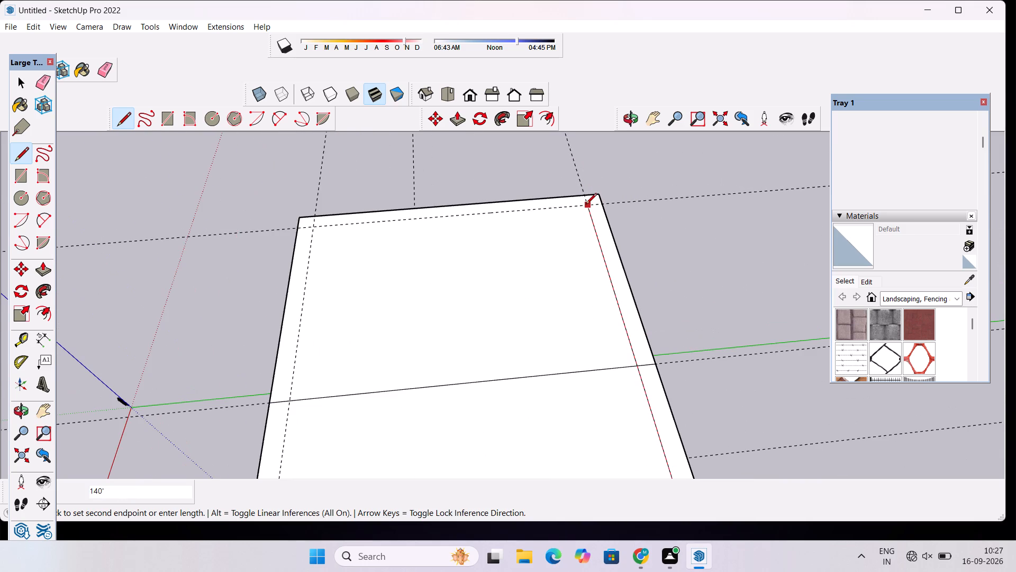
scroll(586, 205, "up", 7)
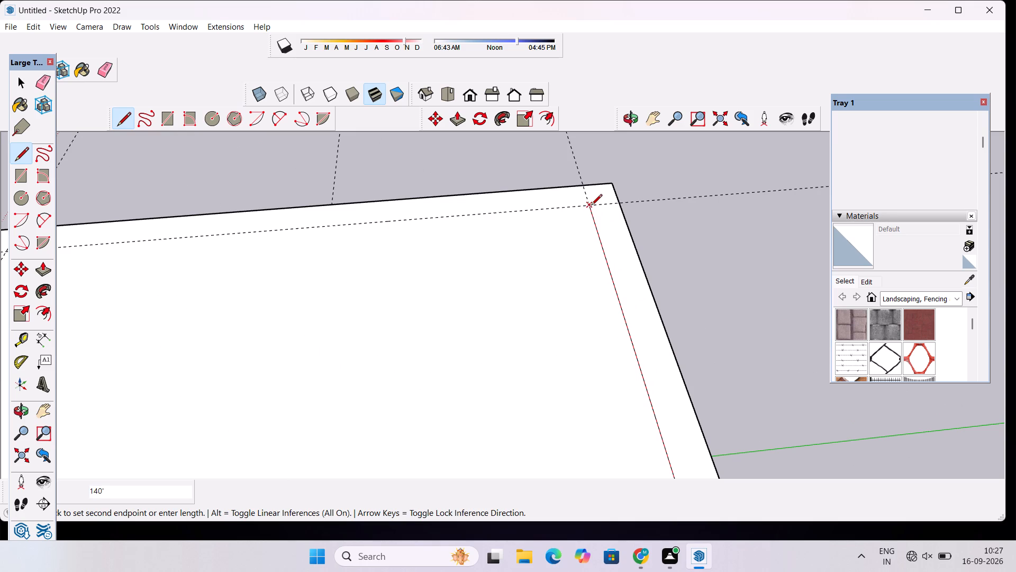
left_click(591, 206)
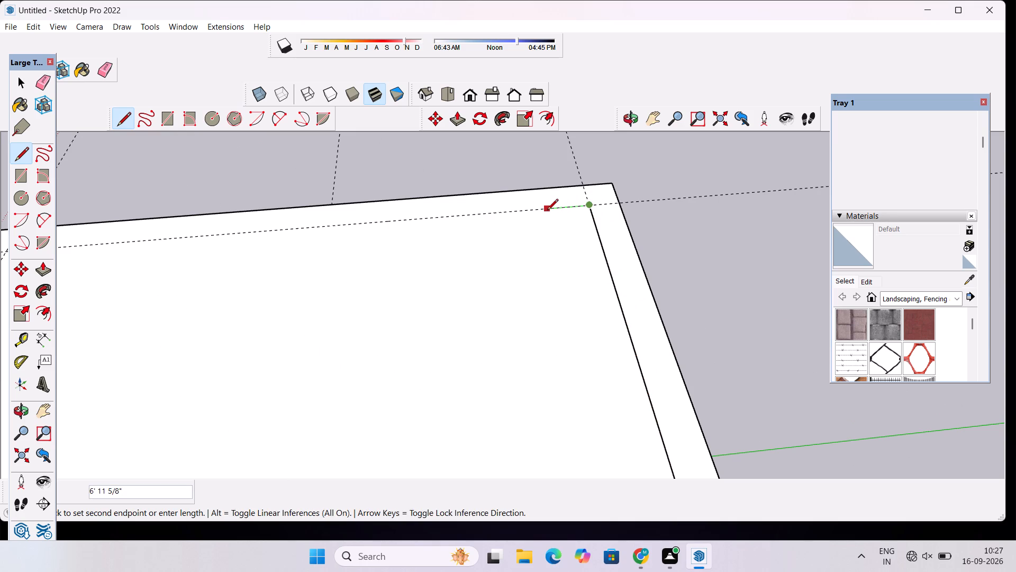
Continue the outline along the far end guide from the rear guide intersection toward the front overhang.
scroll(507, 216, "down", 1)
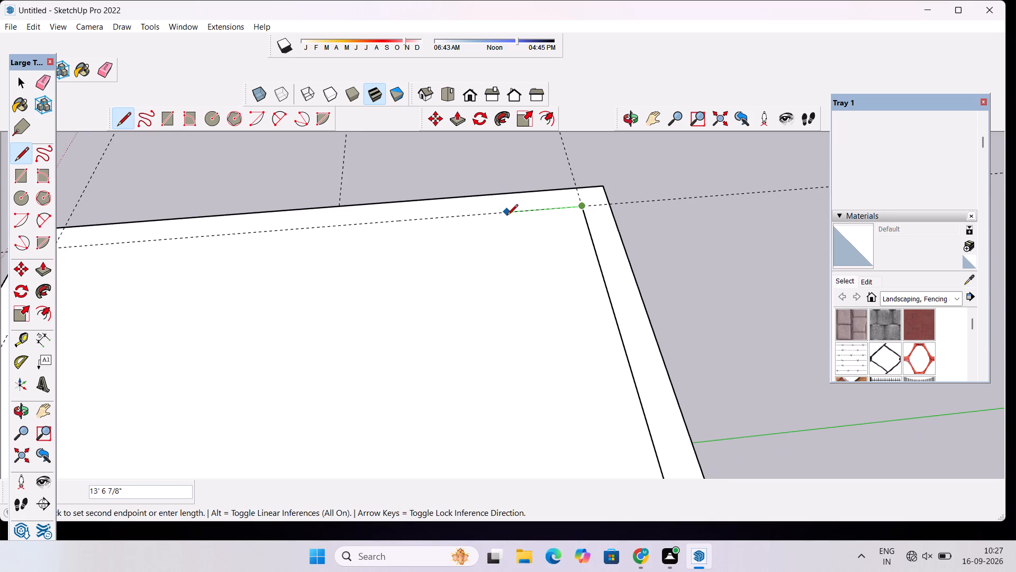
scroll(507, 216, "up", 2)
scroll(507, 216, "down", 3)
scroll(507, 216, "up", 3)
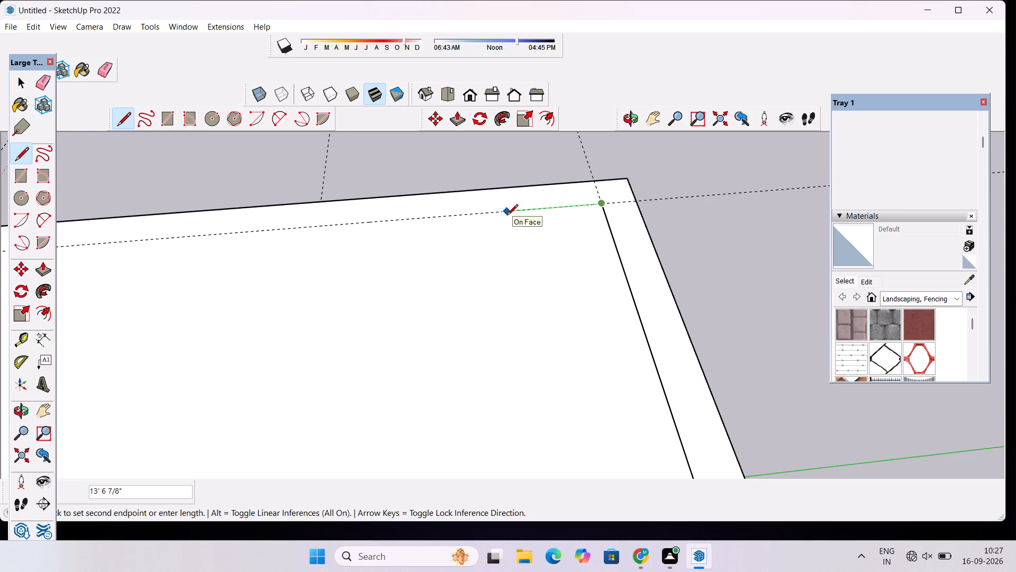
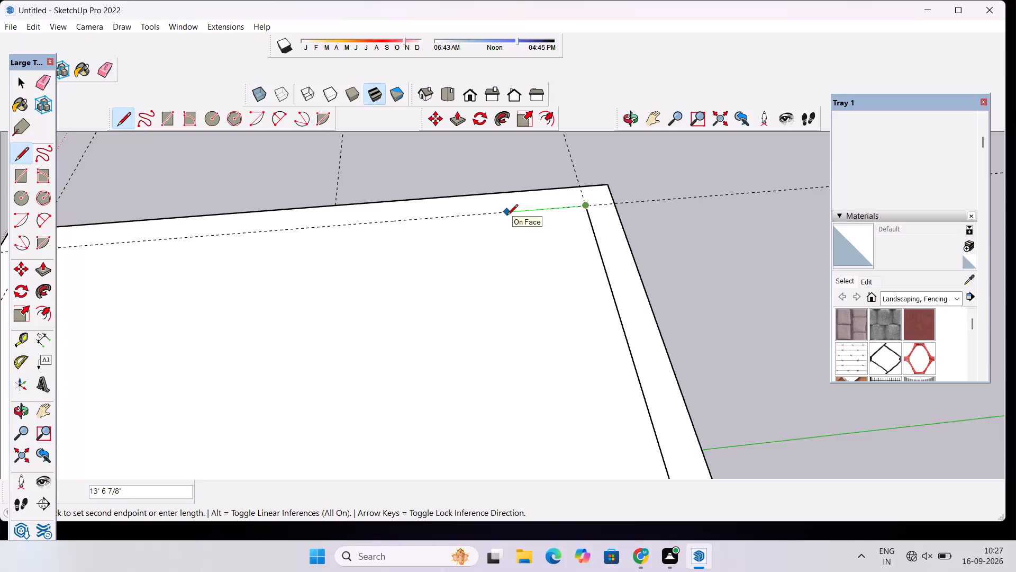
Continue the inset outline 55' along the far end guide, ending in line with the outline's start corner at the opposite end.
scroll(506, 222, "down", 11)
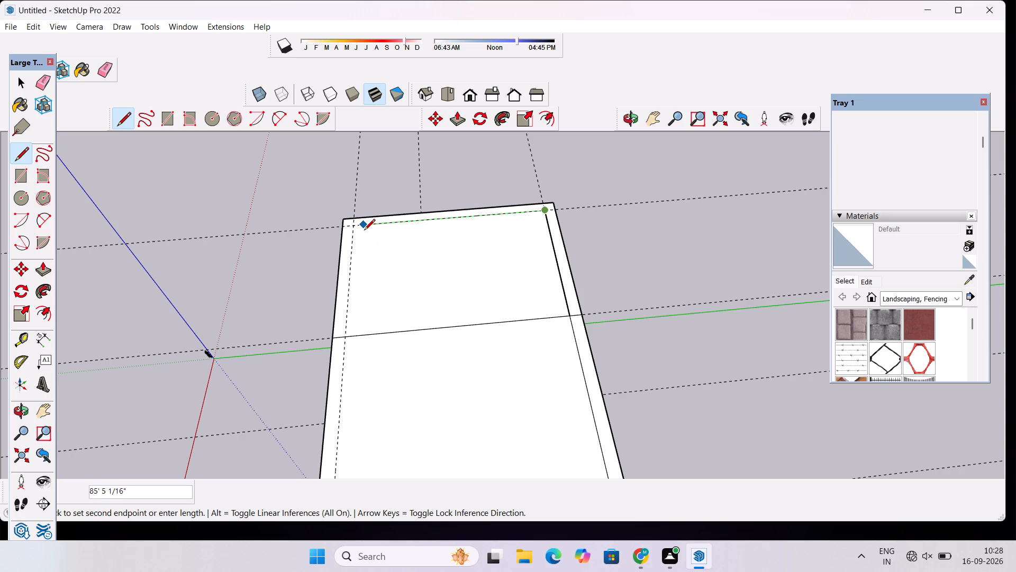
scroll(364, 231, "up", 5)
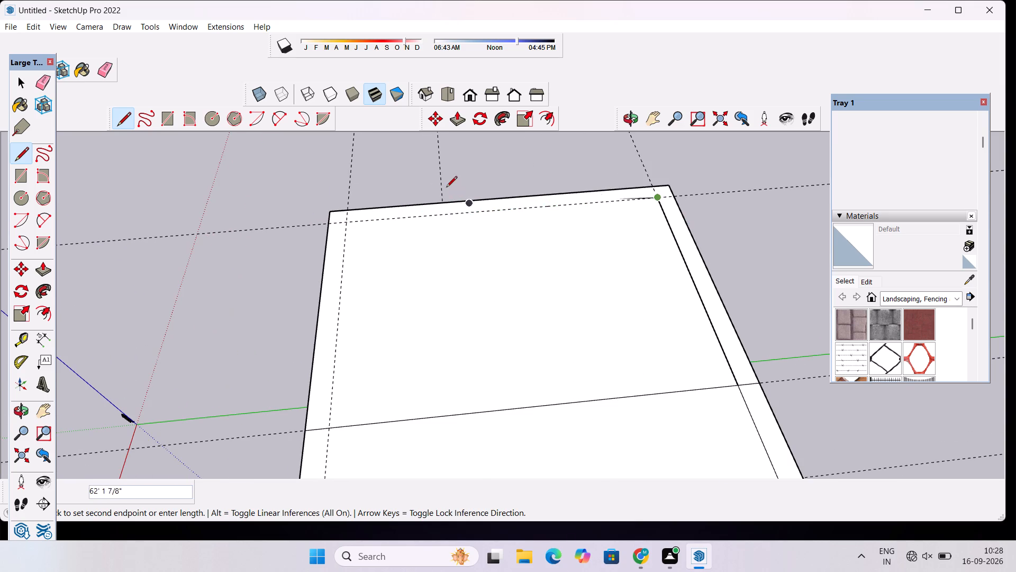
scroll(446, 188, "down", 13)
scroll(460, 344, "up", 7)
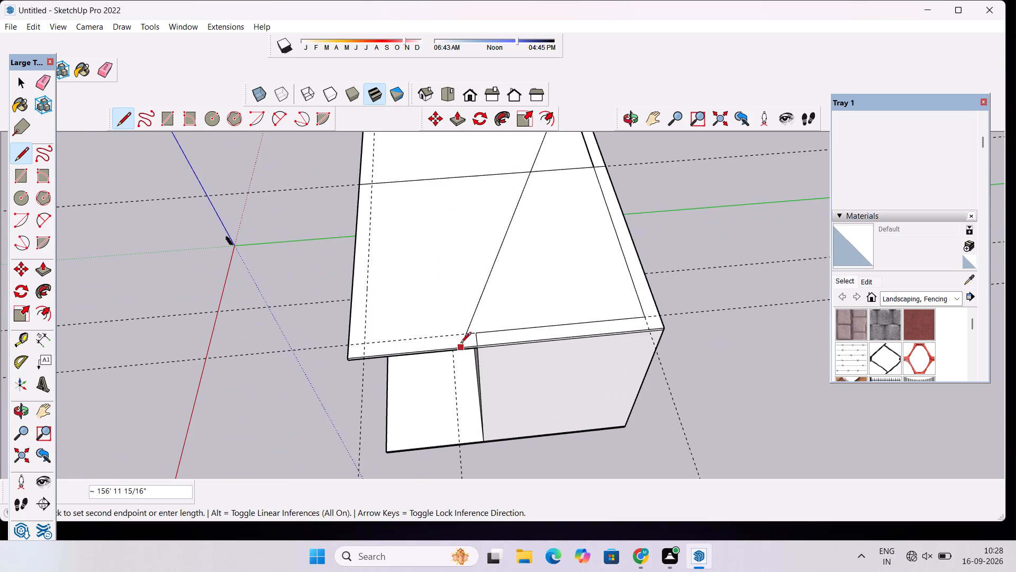
scroll(473, 334, "down", 2)
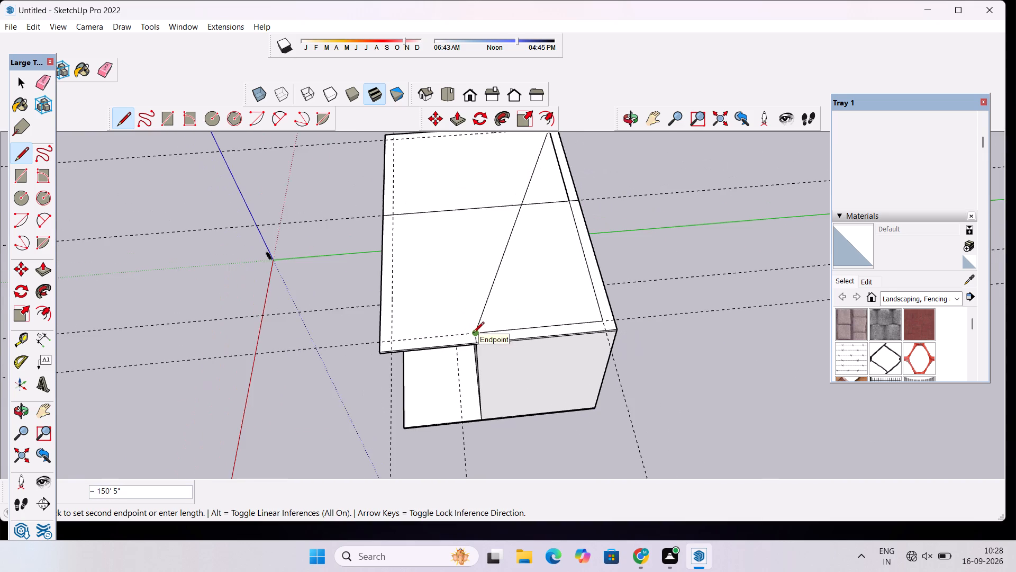
scroll(473, 334, "down", 2)
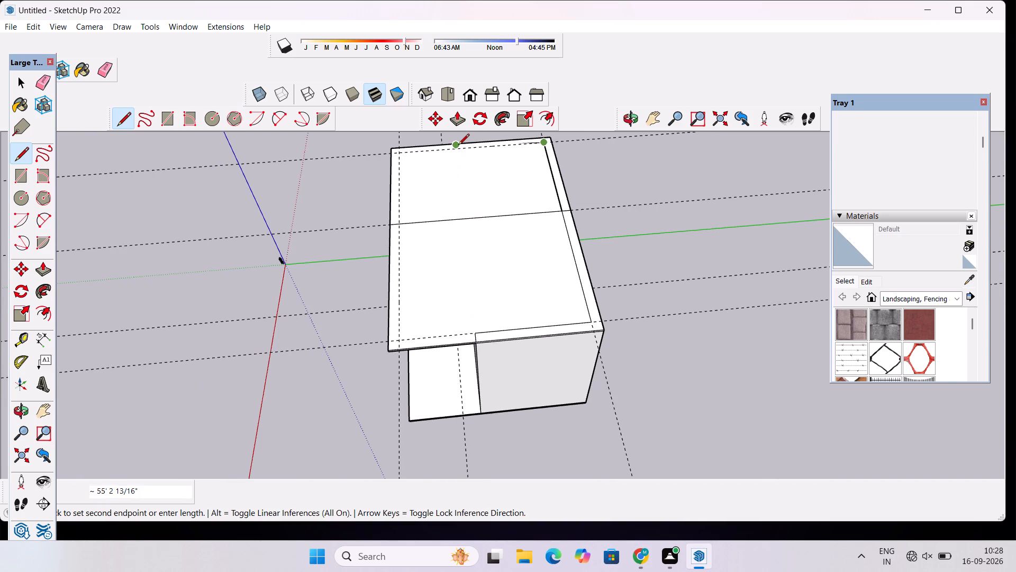
scroll(458, 146, "up", 3)
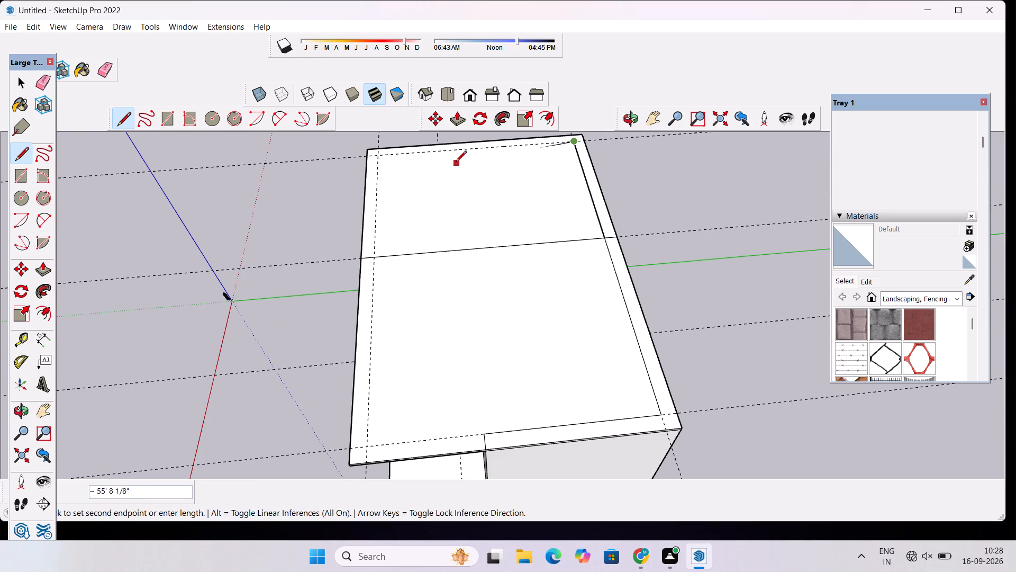
scroll(456, 191, "down", 9)
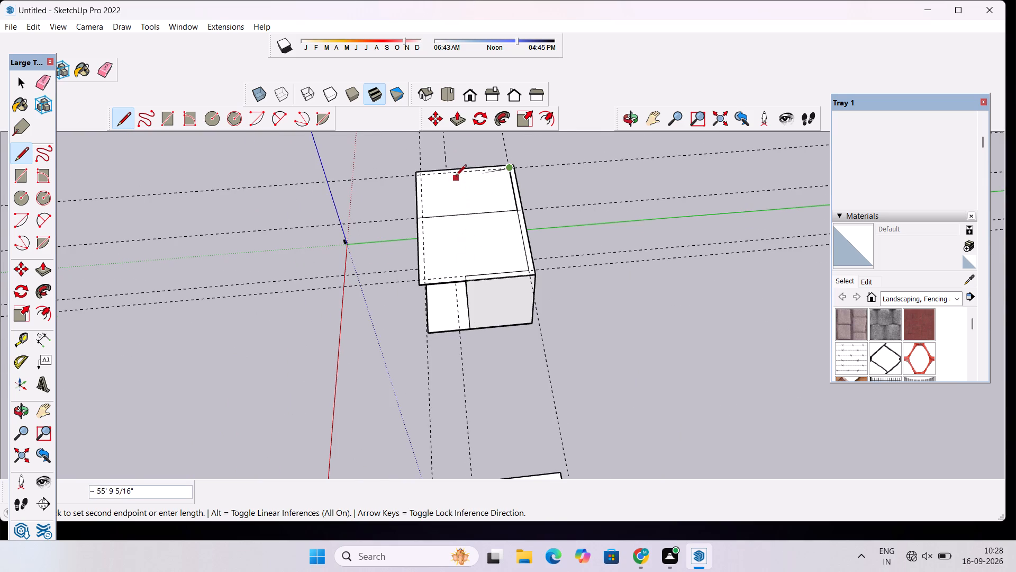
scroll(456, 171, "up", 13)
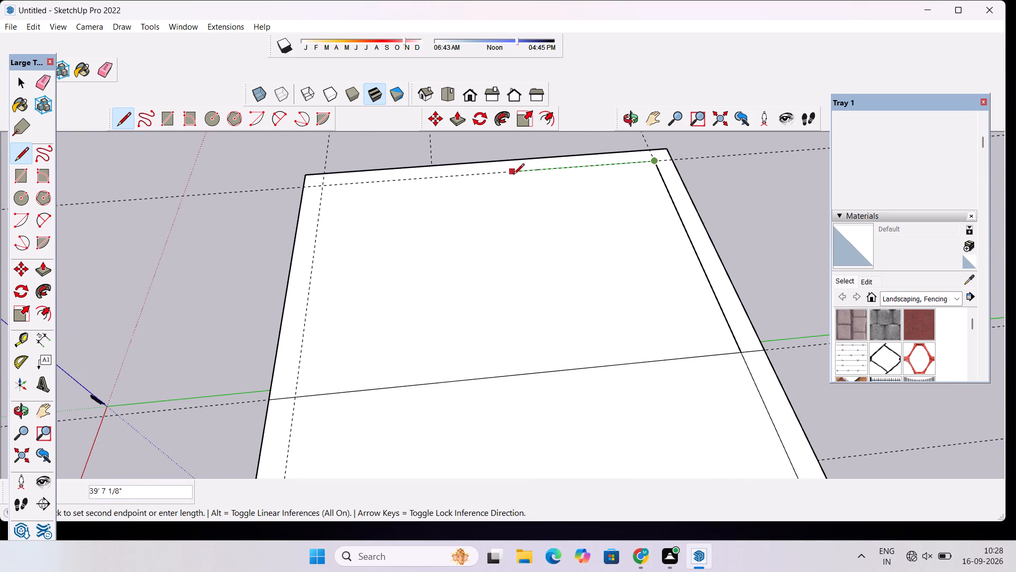
left_click(455, 175)
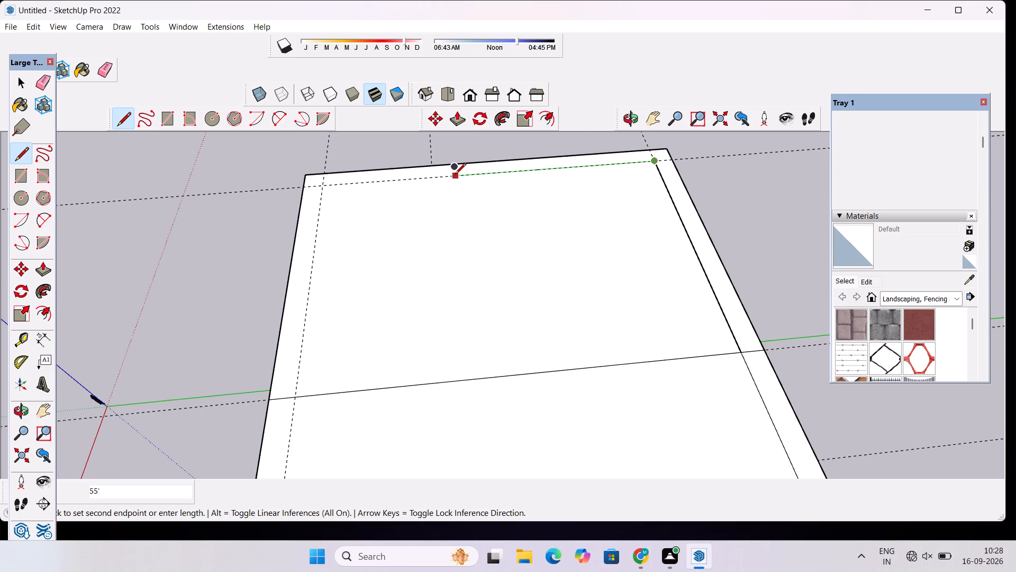
Close the perimeter strip with a 5' line from the end of the outline out to the roof's far end edge.
scroll(455, 175, "down", 10)
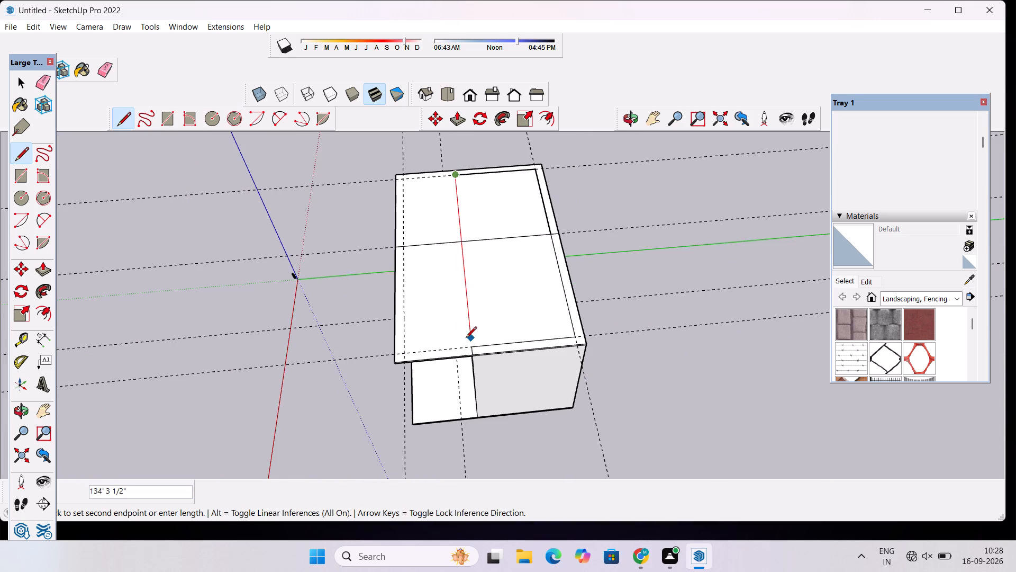
scroll(466, 338, "up", 5)
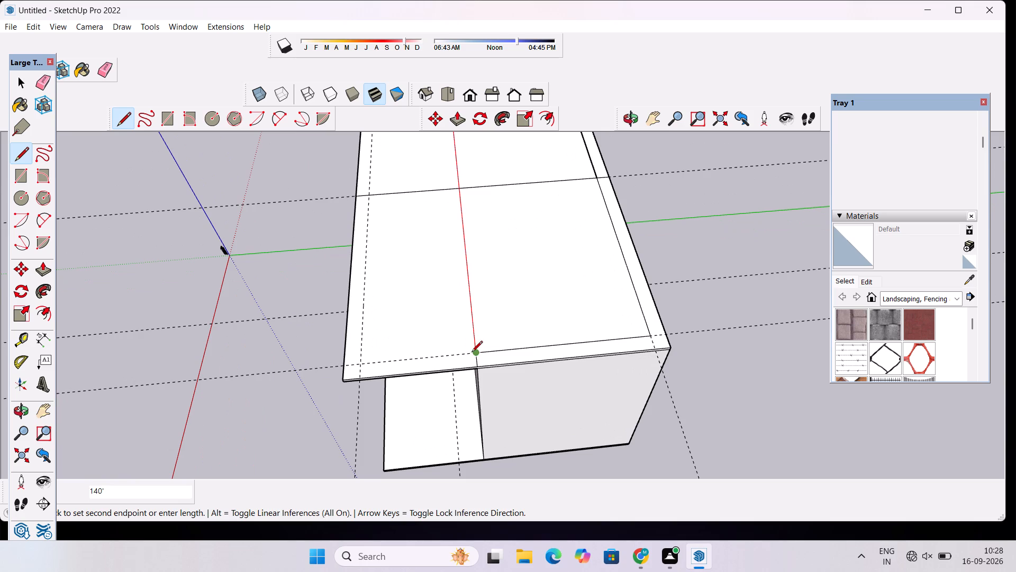
scroll(473, 353, "down", 9)
scroll(467, 199, "up", 8)
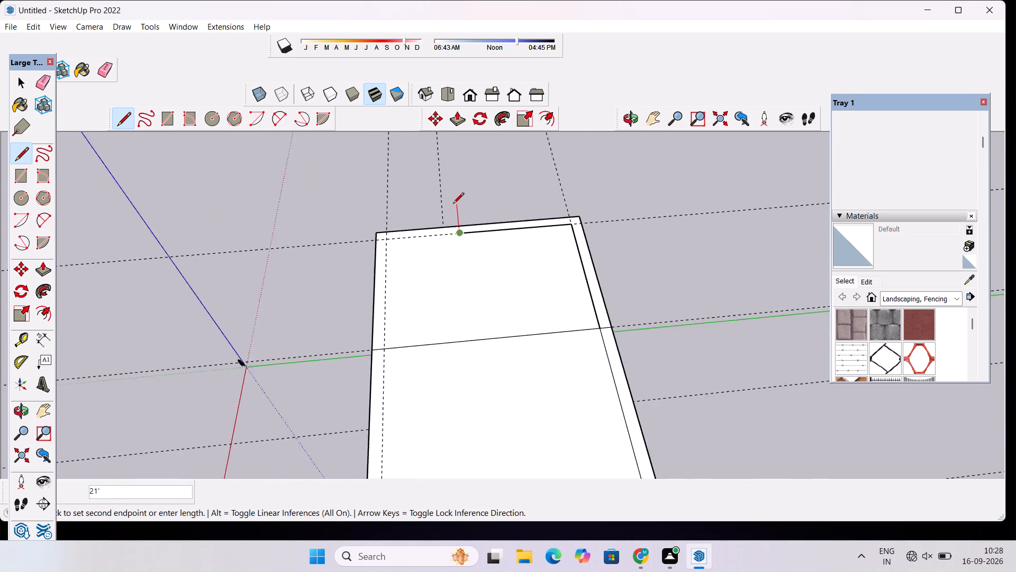
scroll(453, 204, "up", 13)
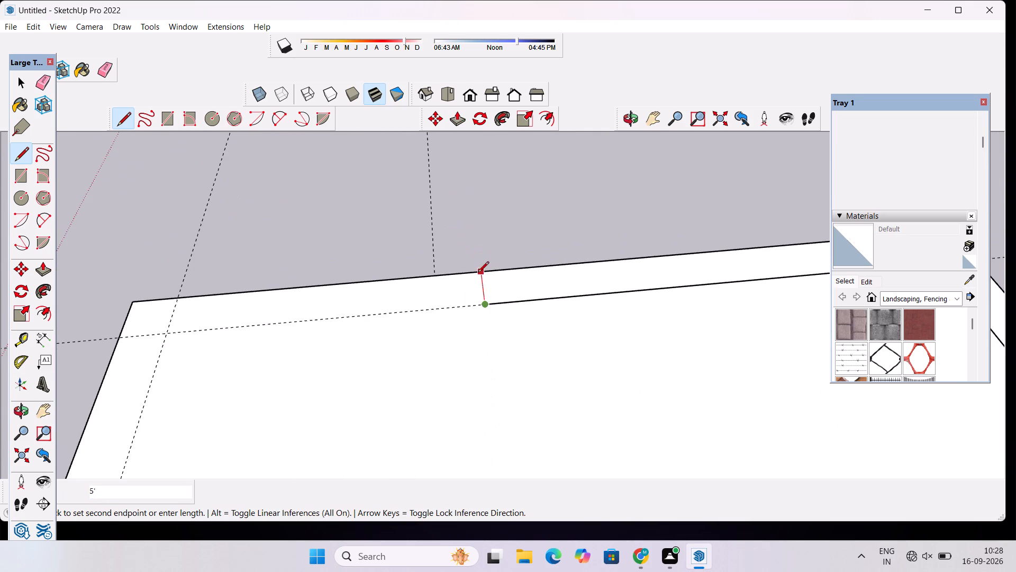
left_click(479, 274)
scroll(422, 260, "down", 11)
key("space")
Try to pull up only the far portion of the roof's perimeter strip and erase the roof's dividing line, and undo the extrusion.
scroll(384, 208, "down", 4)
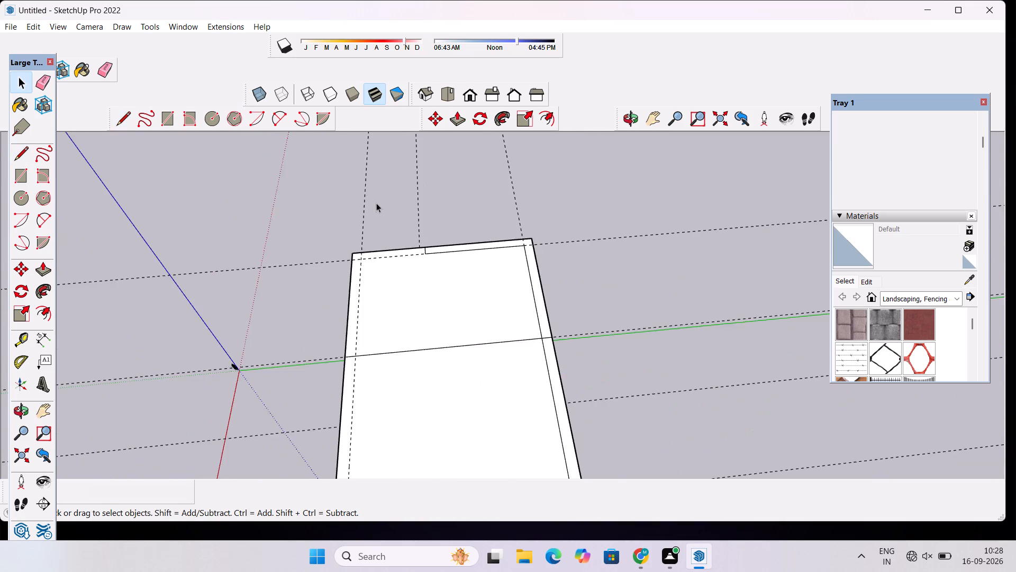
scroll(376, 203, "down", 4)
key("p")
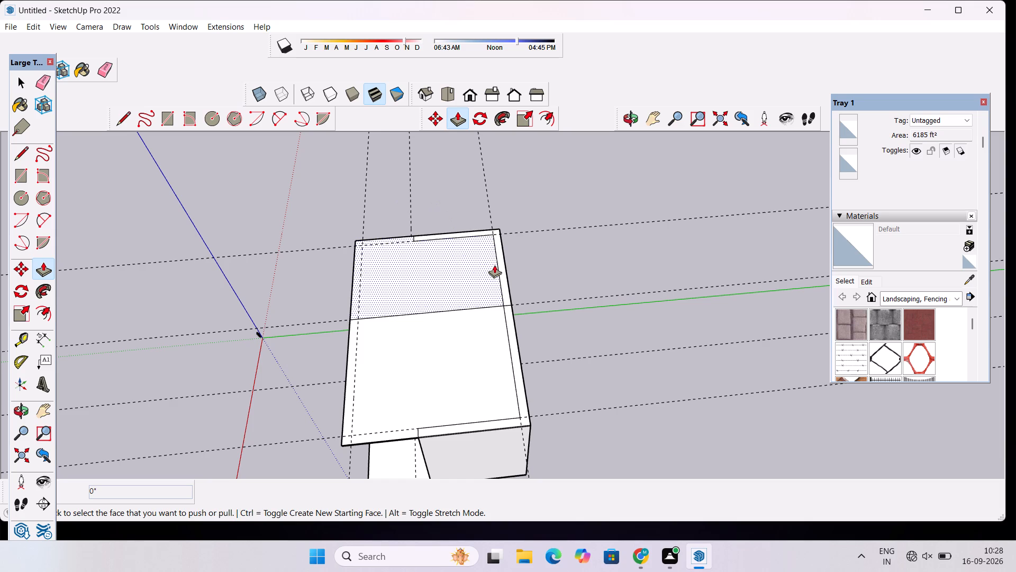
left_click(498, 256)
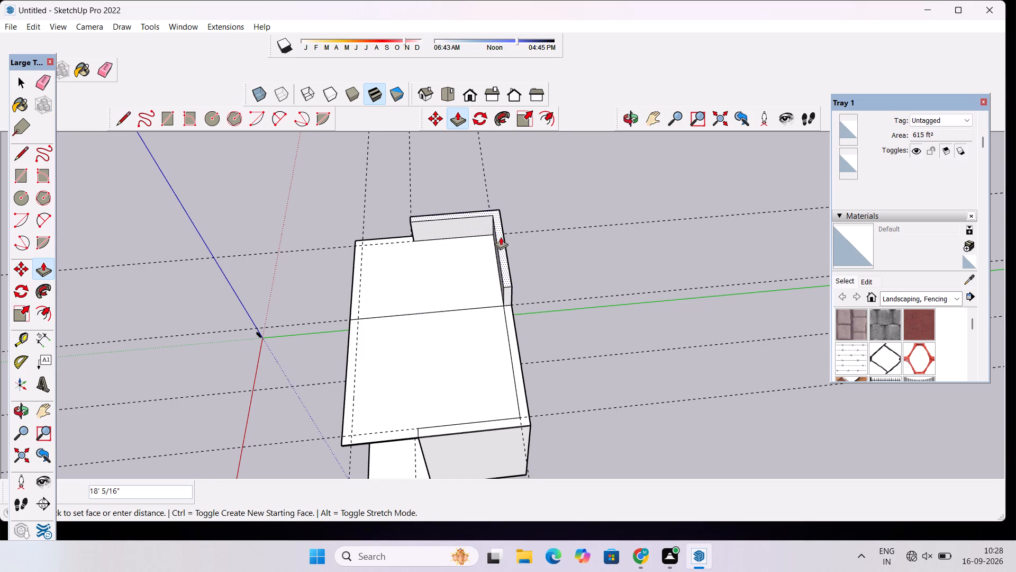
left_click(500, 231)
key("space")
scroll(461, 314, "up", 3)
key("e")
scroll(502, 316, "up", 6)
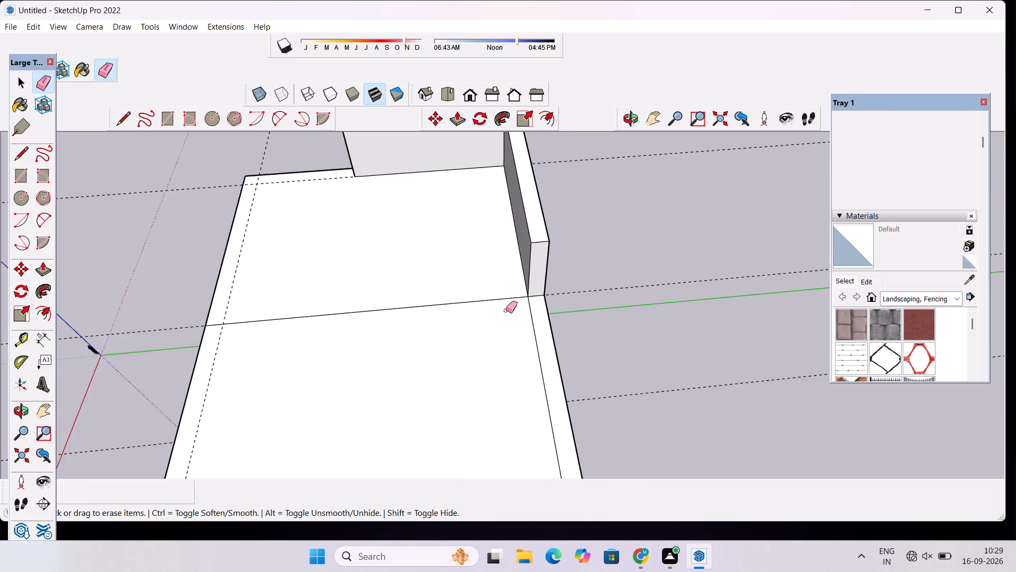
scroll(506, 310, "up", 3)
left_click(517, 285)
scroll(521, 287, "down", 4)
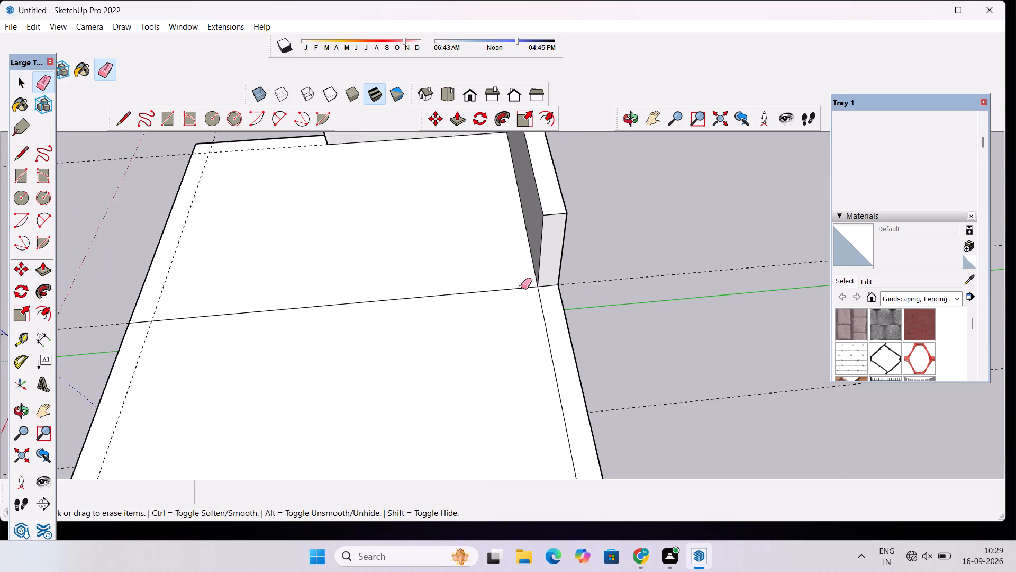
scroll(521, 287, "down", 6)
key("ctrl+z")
Erase the short line segment crossing the rear perimeter strip at the roof's dividing line.
key("space")
scroll(525, 274, "up", 8)
key("e")
left_click_drag(542, 297, 545, 306)
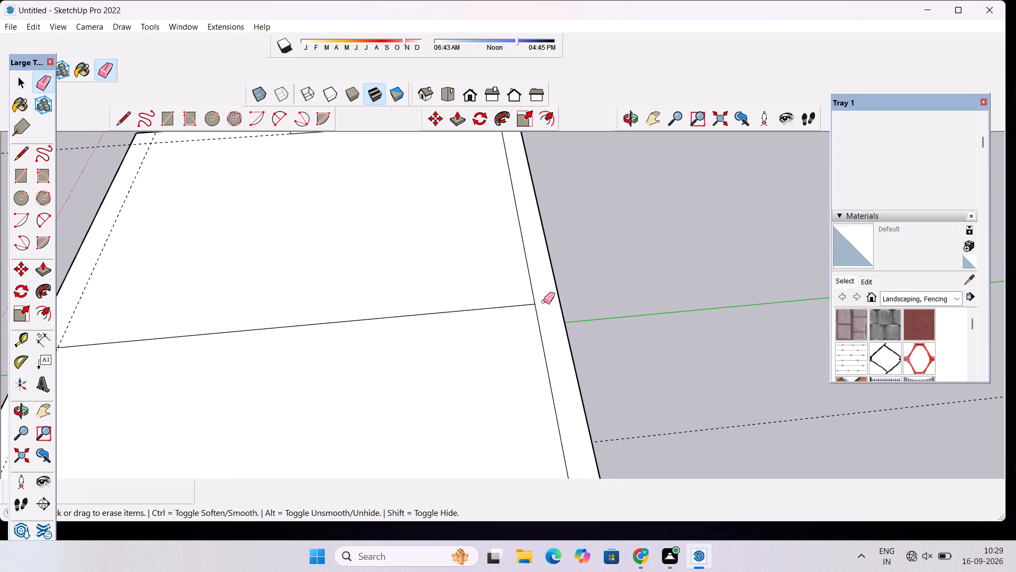
key("space")
Push/Pull the U-shaped perimeter strip on the roof up 21' to form the upper walls.
scroll(521, 284, "down", 8)
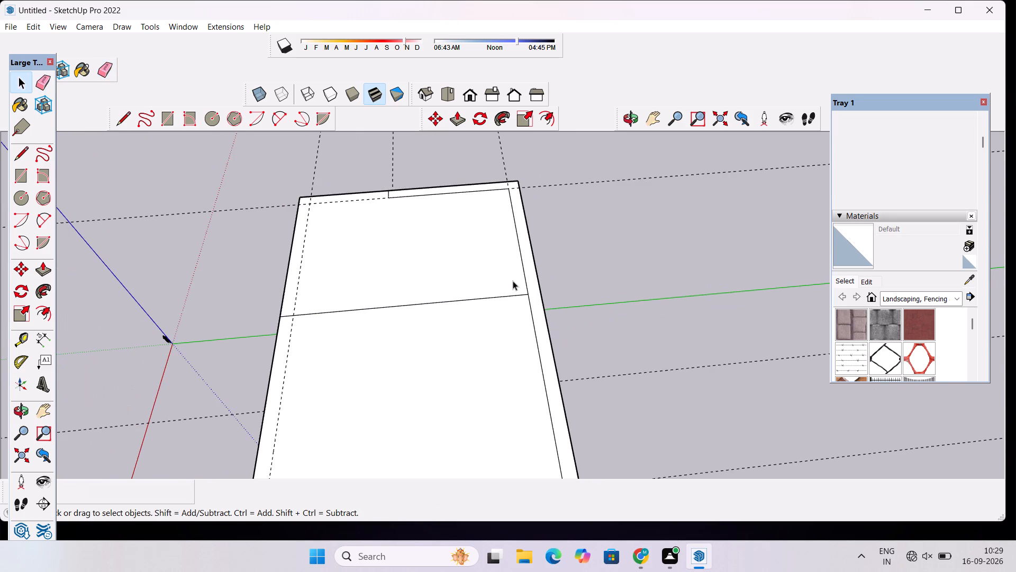
key("p")
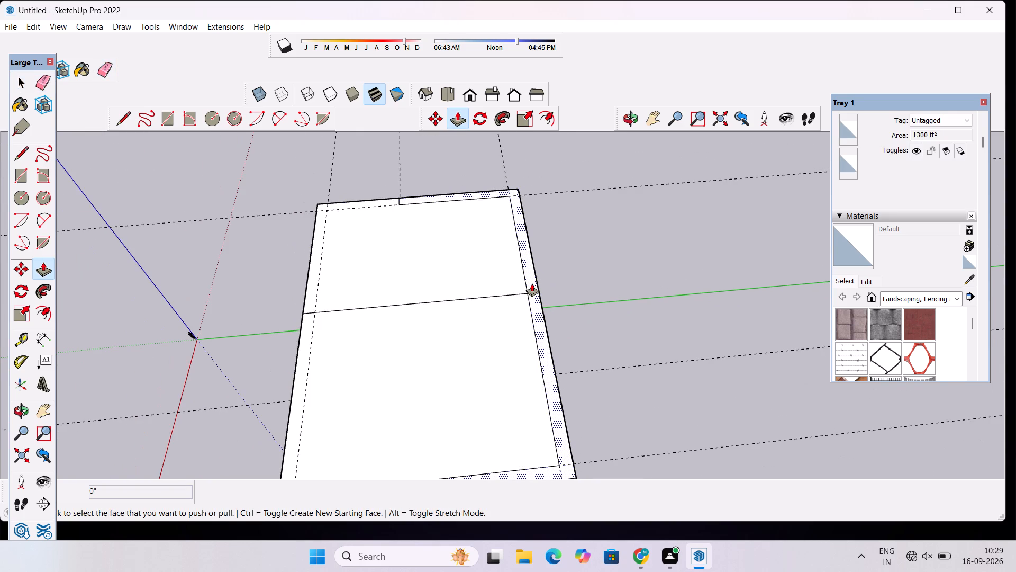
left_click(532, 283)
scroll(540, 251, "down", 6)
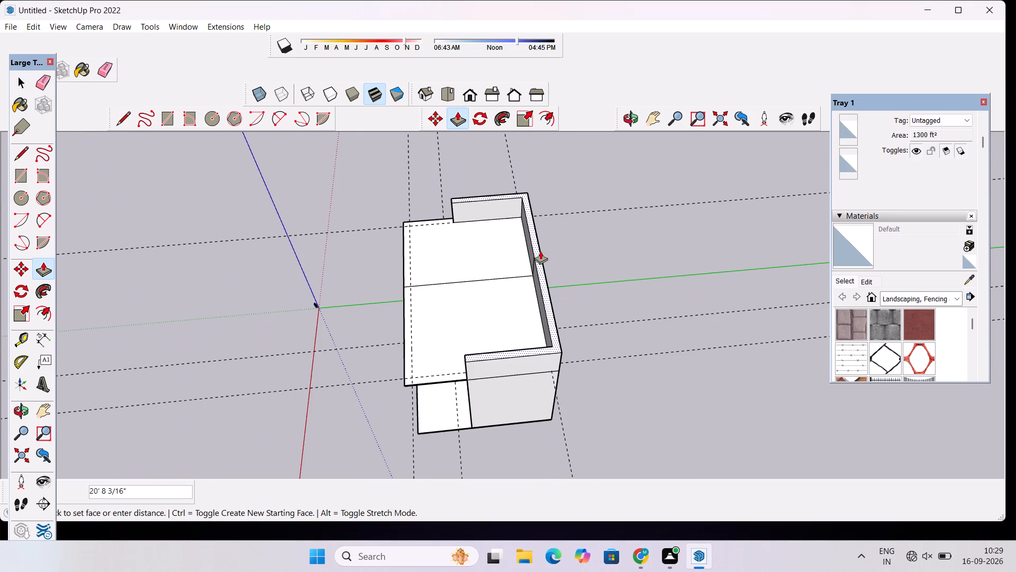
type("21'")
key("Return")
Examine the upper walls, the roof overhang and the end wall corner from several angles.
scroll(532, 320, "down", 5)
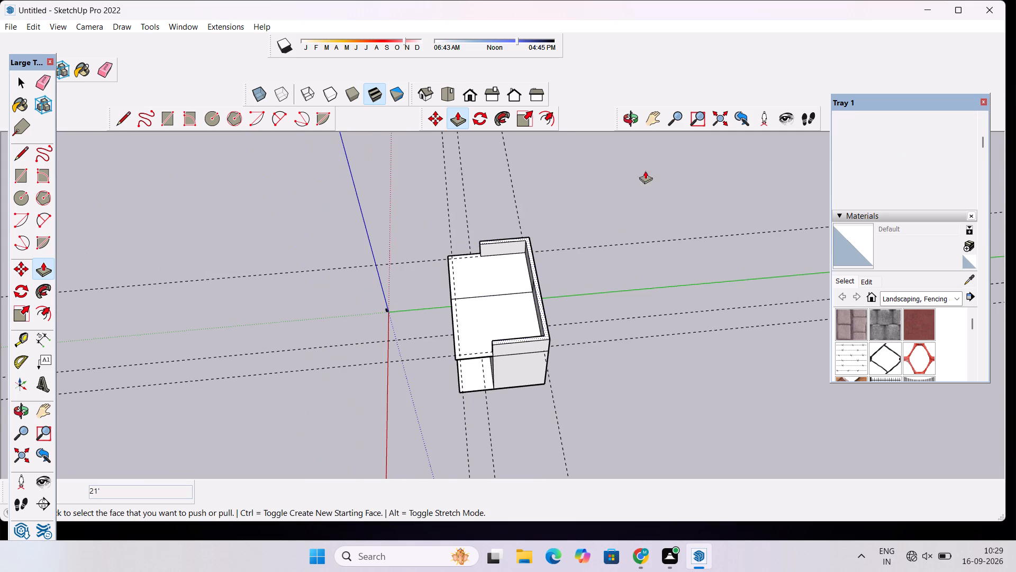
left_click(636, 119)
left_click_drag(405, 273, 594, 141)
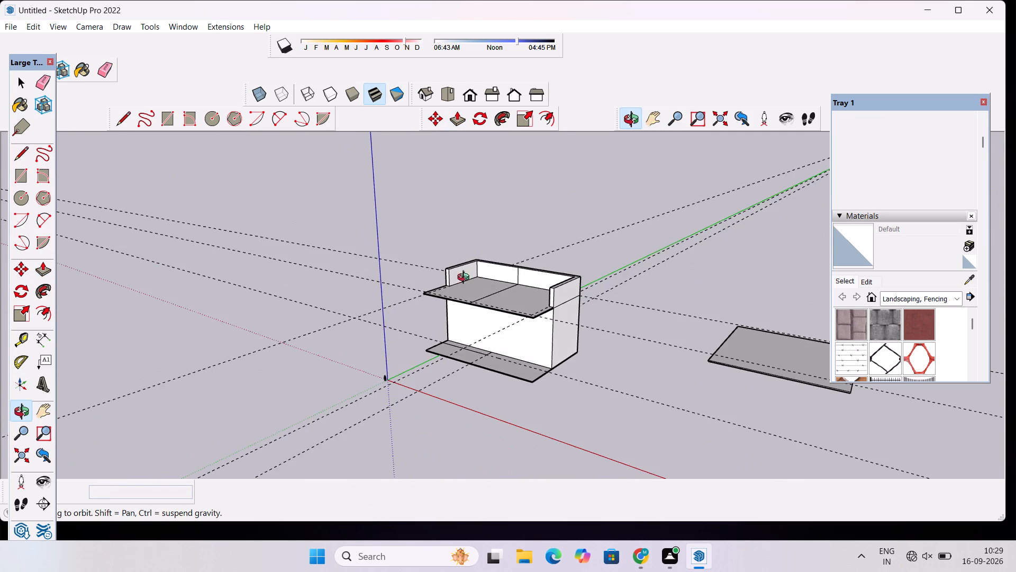
scroll(379, 319, "up", 4)
left_click_drag(379, 319, 490, 344)
scroll(475, 336, "down", 5)
left_click_drag(551, 287, 413, 316, "shift")
scroll(407, 317, "up", 2)
left_click_drag(407, 317, 424, 336)
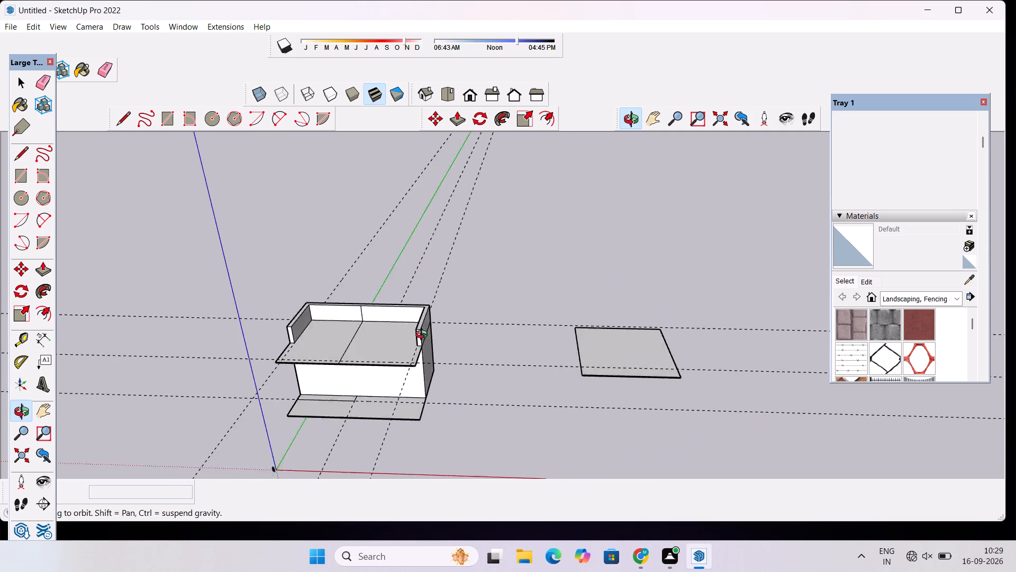
left_click_drag(424, 336, 449, 333)
scroll(428, 249, "down", 6)
left_click_drag(547, 323, 271, 242)
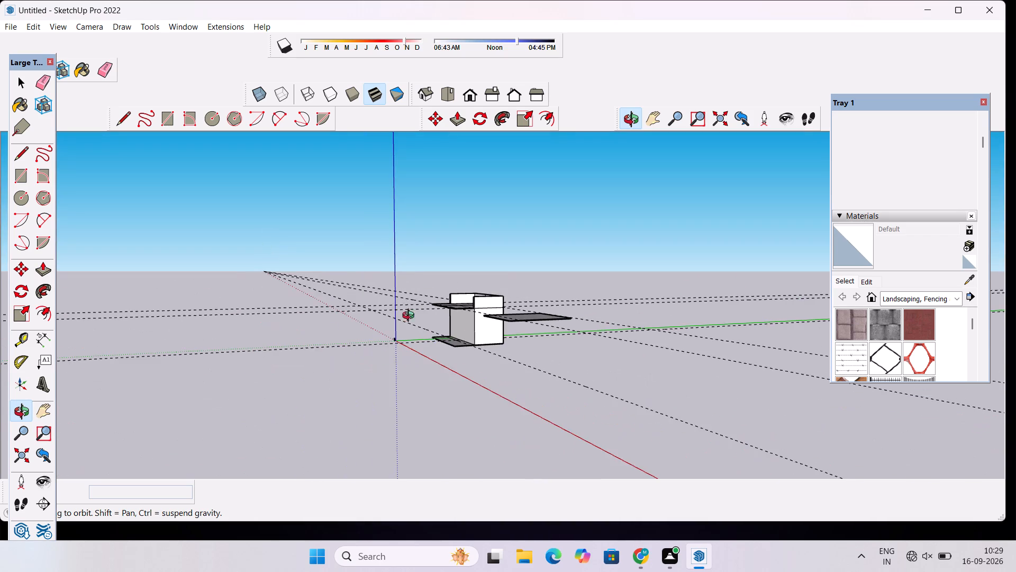
scroll(474, 335, "up", 14)
left_click_drag(443, 252, 473, 289)
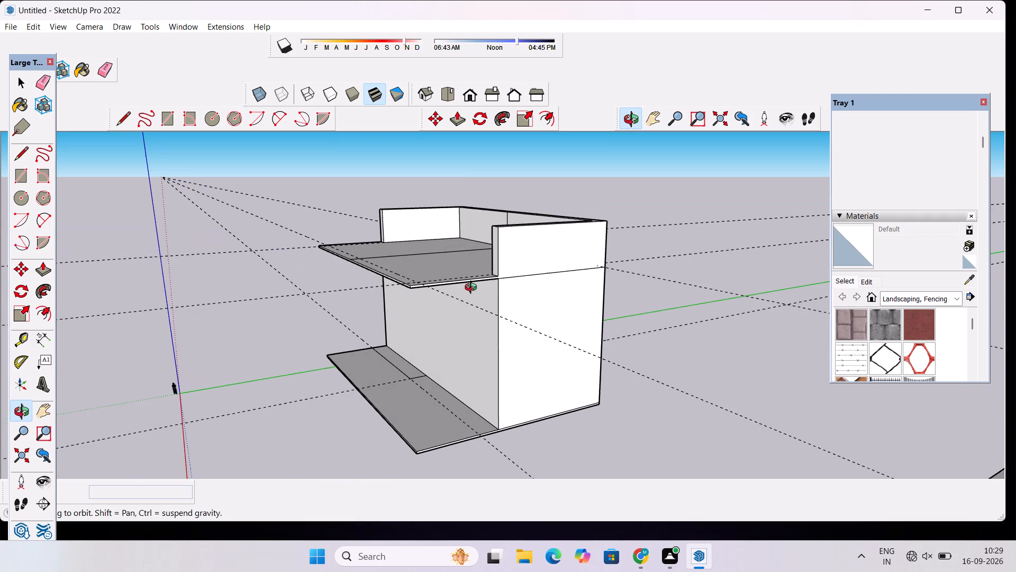
scroll(473, 289, "down", 4)
left_click_drag(439, 319, 478, 379)
scroll(489, 346, "up", 4)
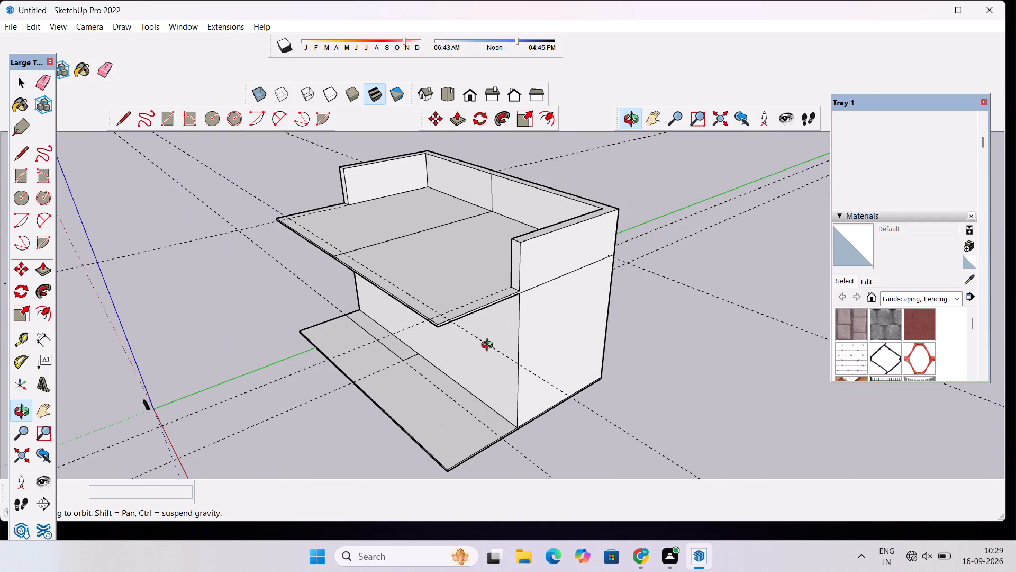
left_click_drag(489, 344, 399, 314, "shift")
scroll(352, 312, "up", 3, "shift")
left_click_drag(340, 326, 376, 379)
scroll(394, 371, "down", 5)
left_click_drag(394, 371, 416, 354, "shift")
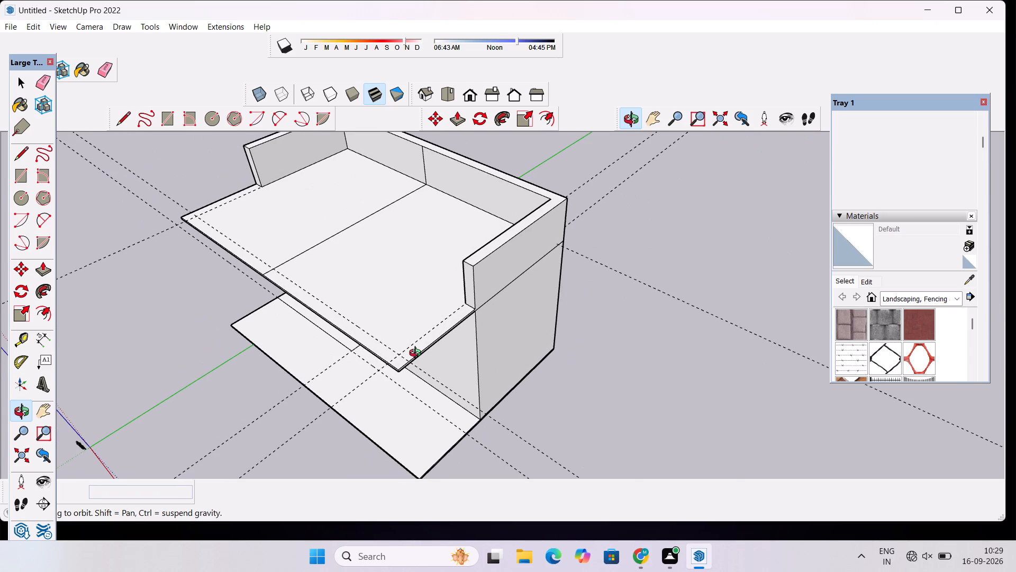
scroll(418, 354, "up", 4)
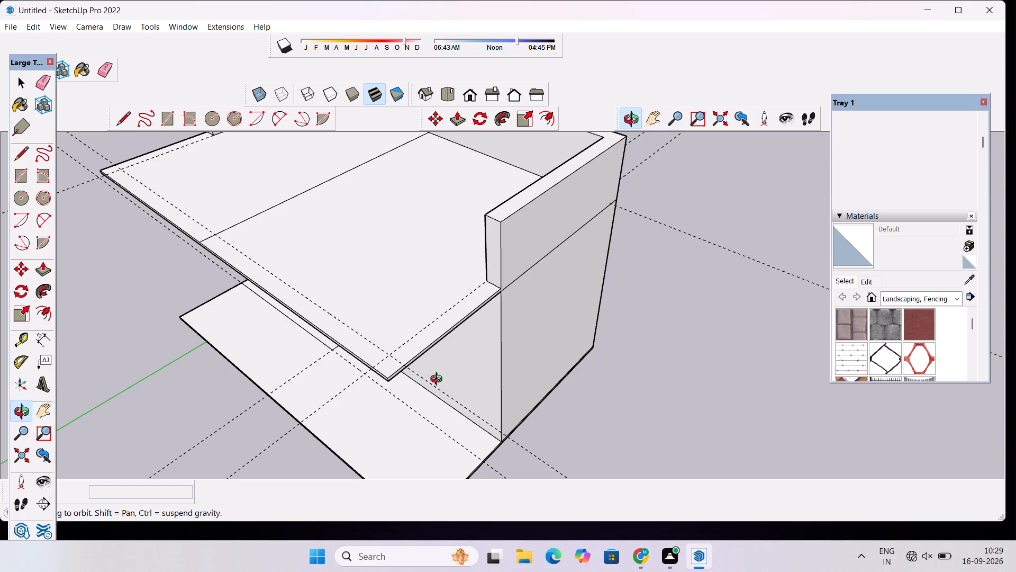
scroll(439, 382, "down", 6)
left_click_drag(437, 368, 447, 310)
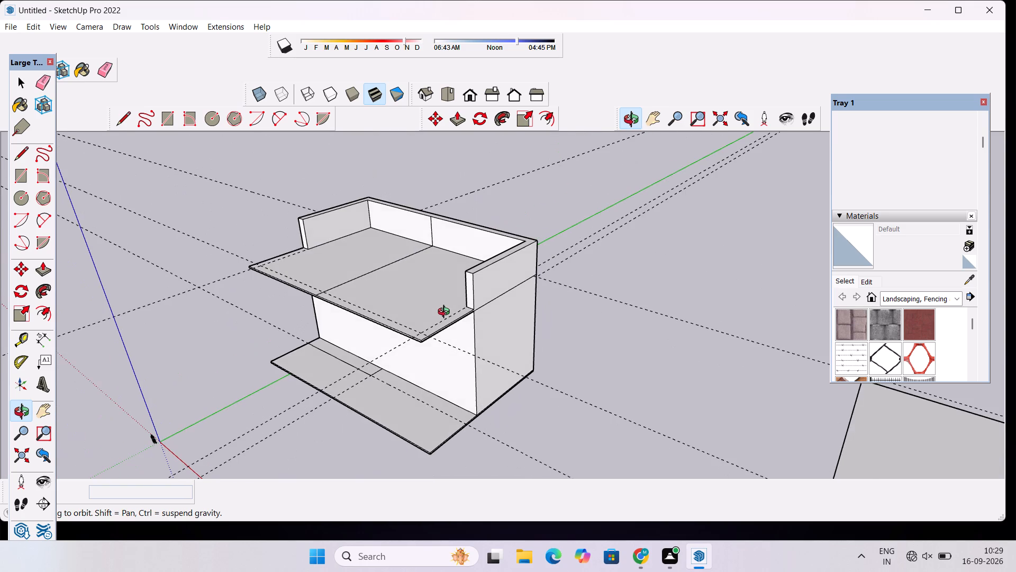
scroll(446, 313, "down", 8)
scroll(446, 313, "up", 4)
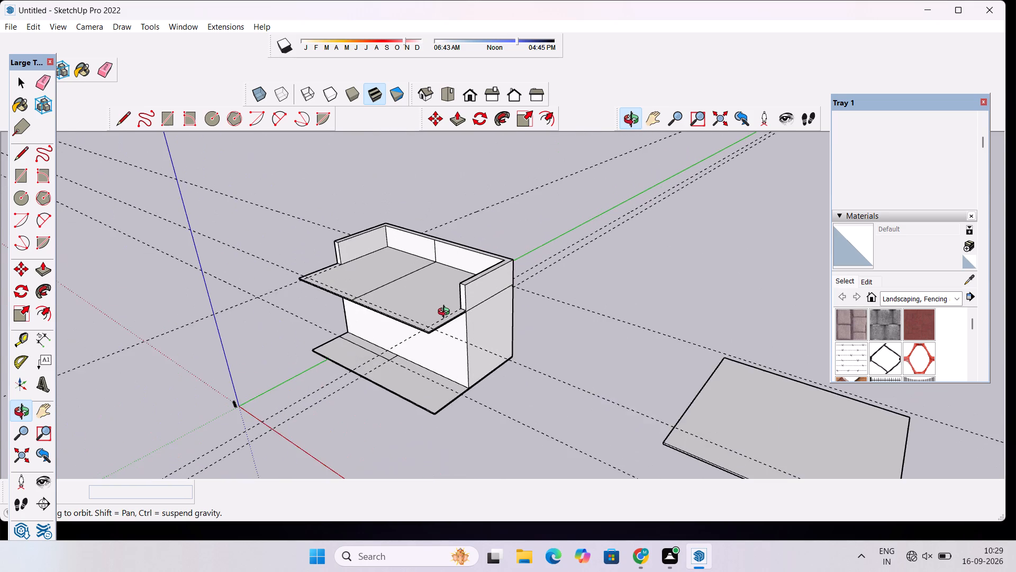
scroll(446, 313, "up", 4)
left_click_drag(507, 321, 491, 373)
scroll(431, 371, "up", 8)
scroll(437, 357, "down", 2)
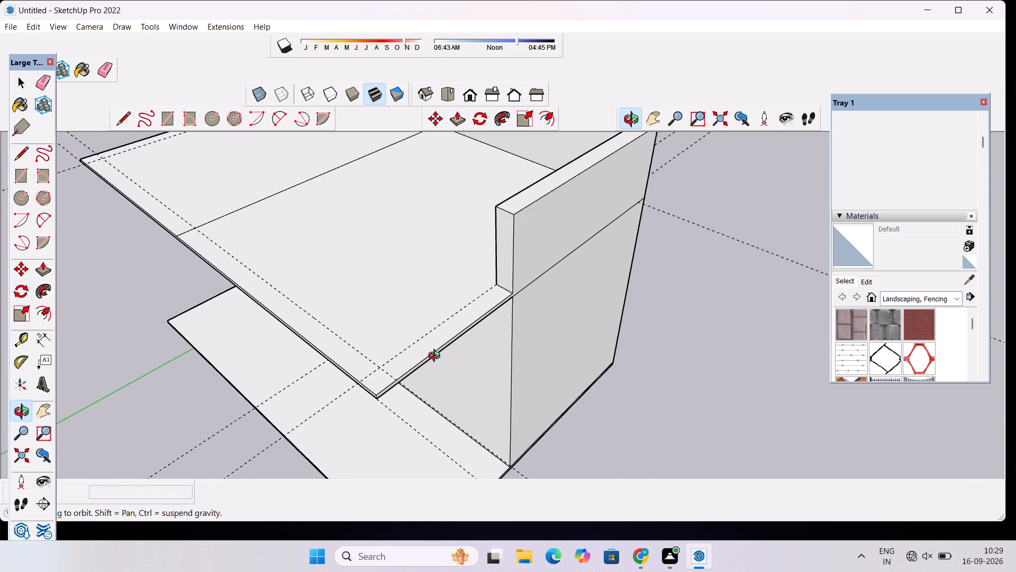
left_click_drag(453, 350, 406, 365, "shift")
scroll(406, 365, "up", 1)
left_click_drag(406, 363, 417, 358, "shift")
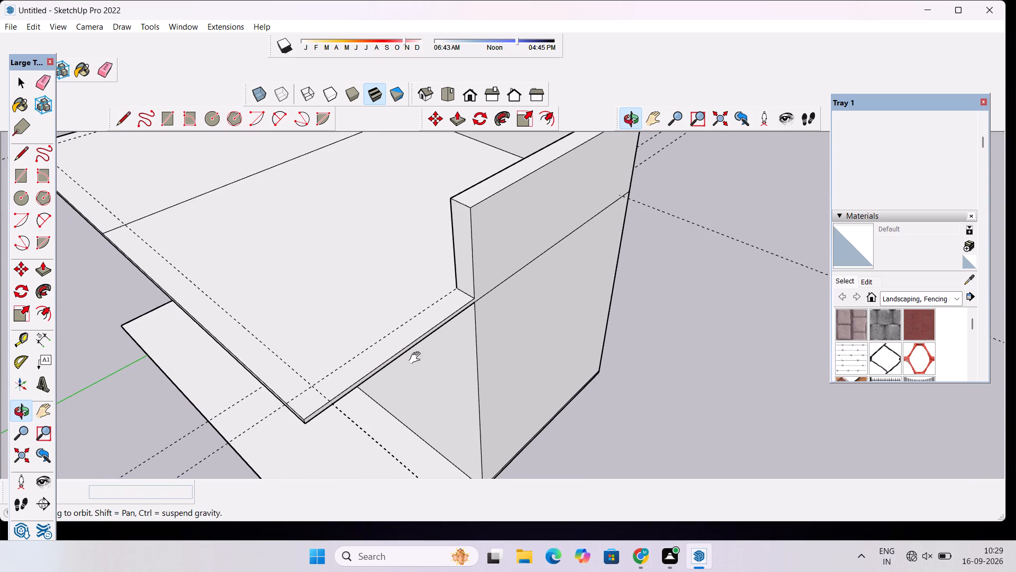
Examine the open front part of the roof and the ends of the upper side walls from several angles.
key("l")
scroll(490, 288, "up", 5)
scroll(490, 288, "down", 6)
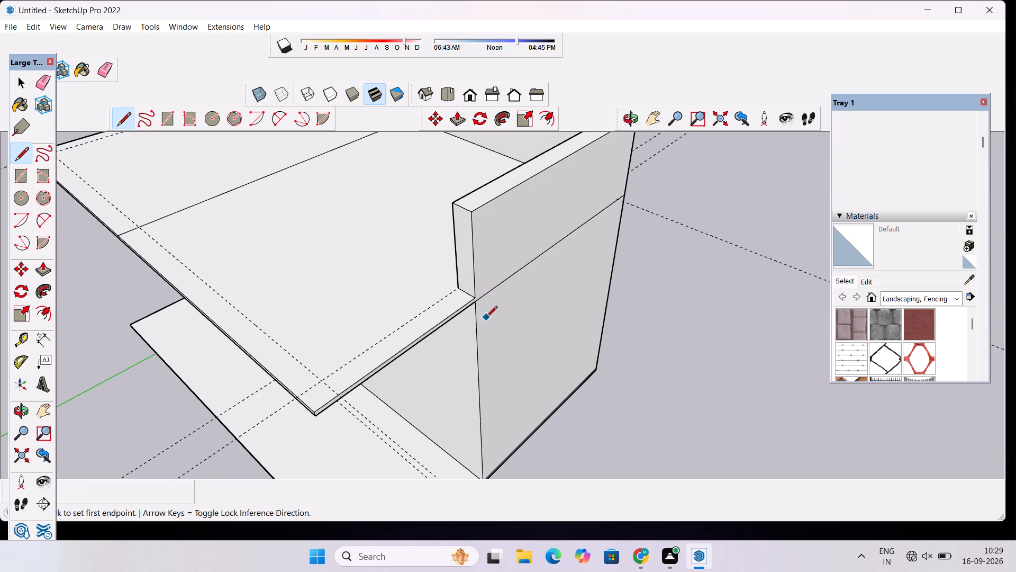
scroll(455, 326, "down", 6)
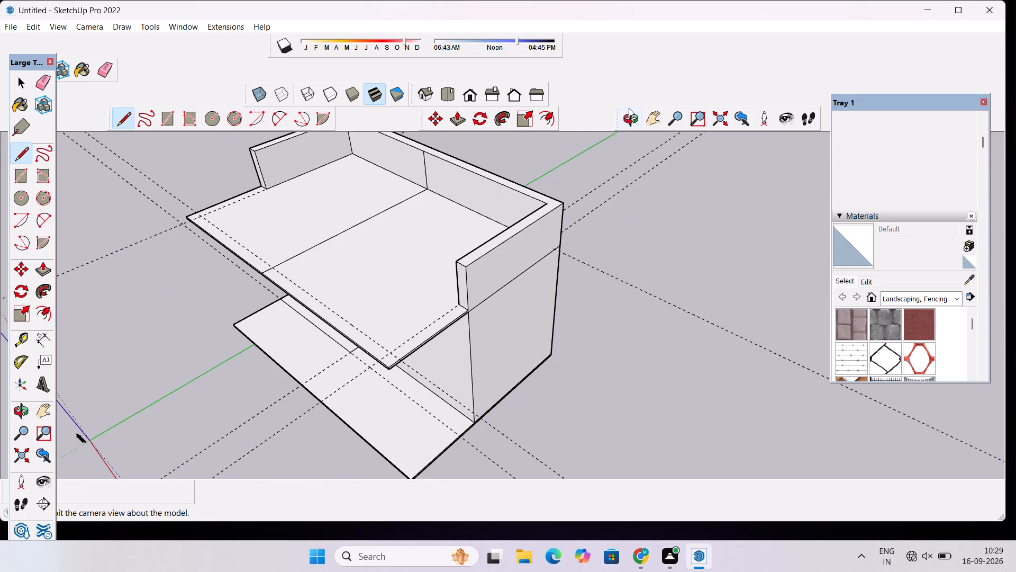
left_click(629, 113)
left_click_drag(272, 290, 372, 279)
scroll(375, 285, "down", 5)
left_click_drag(379, 292, 397, 361)
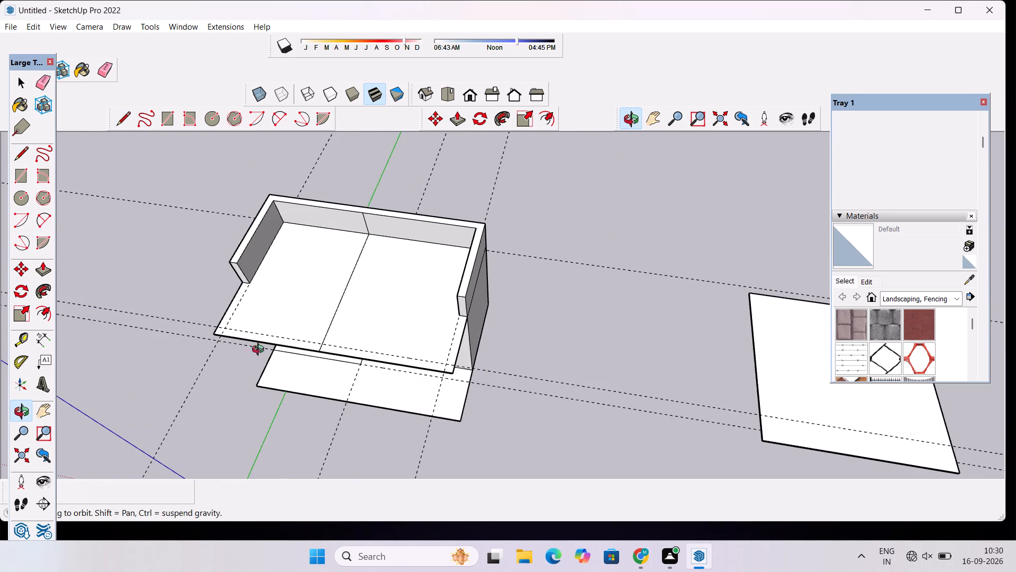
scroll(222, 342, "up", 4)
left_click_drag(251, 316, 337, 351, "shift")
scroll(341, 342, "up", 3, "shift")
left_click_drag(365, 328, 358, 343, "shift")
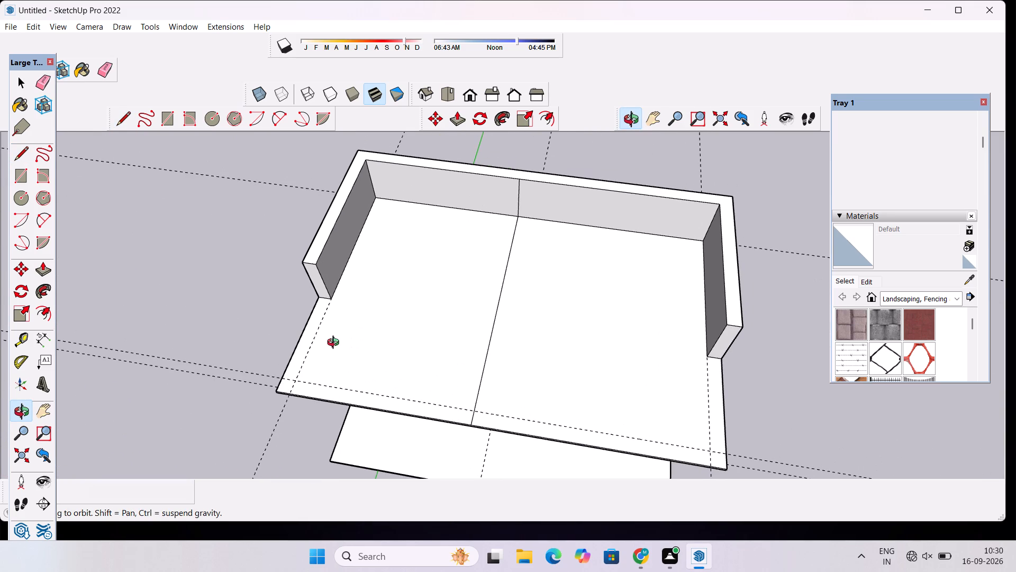
Place a guide parallel to the rear upper wall's inner base edge, 55' away, through the side walls' front ends.
key("l")
scroll(338, 329, "up", 3)
key("space")
type("t")
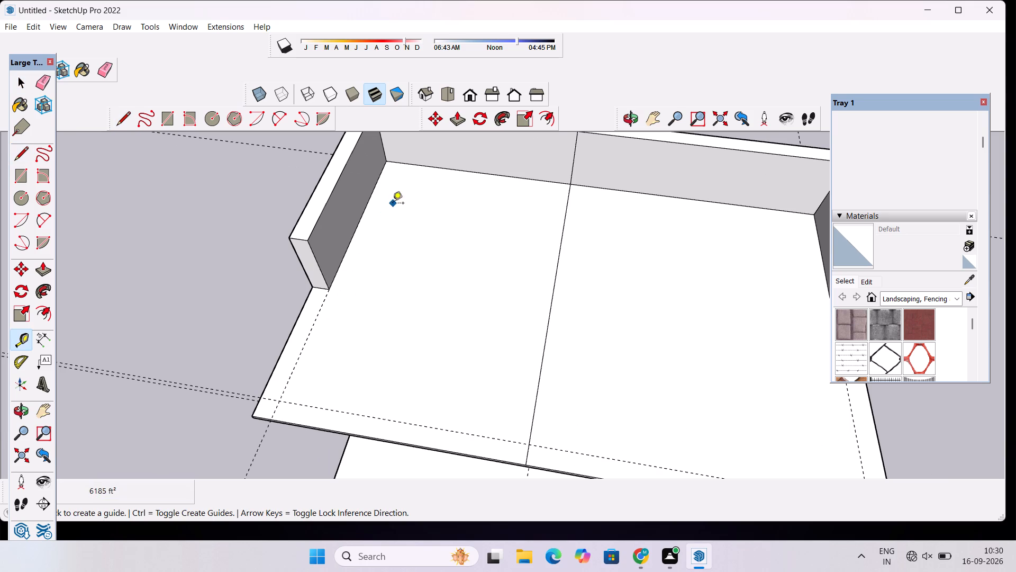
left_click(457, 171)
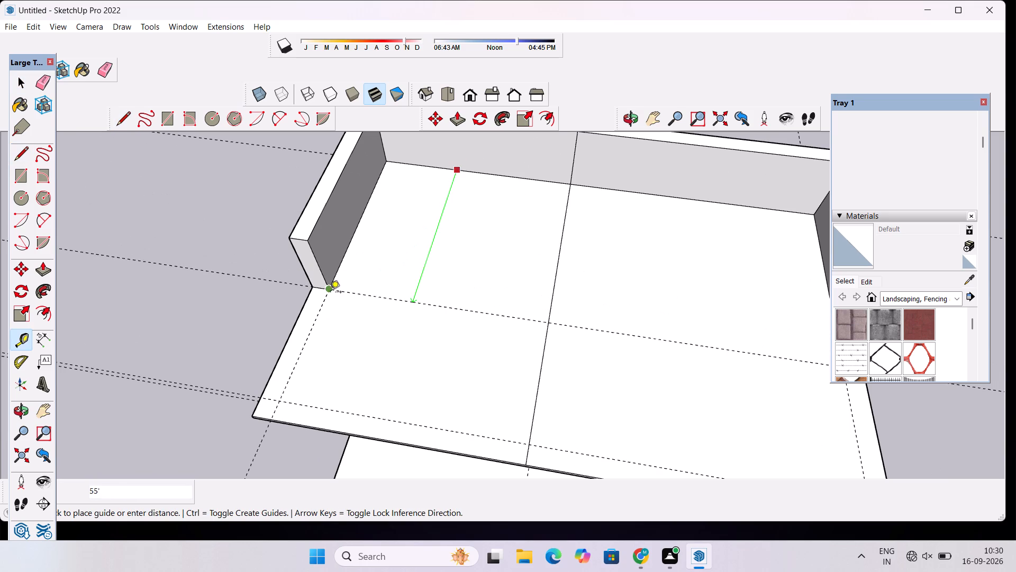
left_click(330, 293)
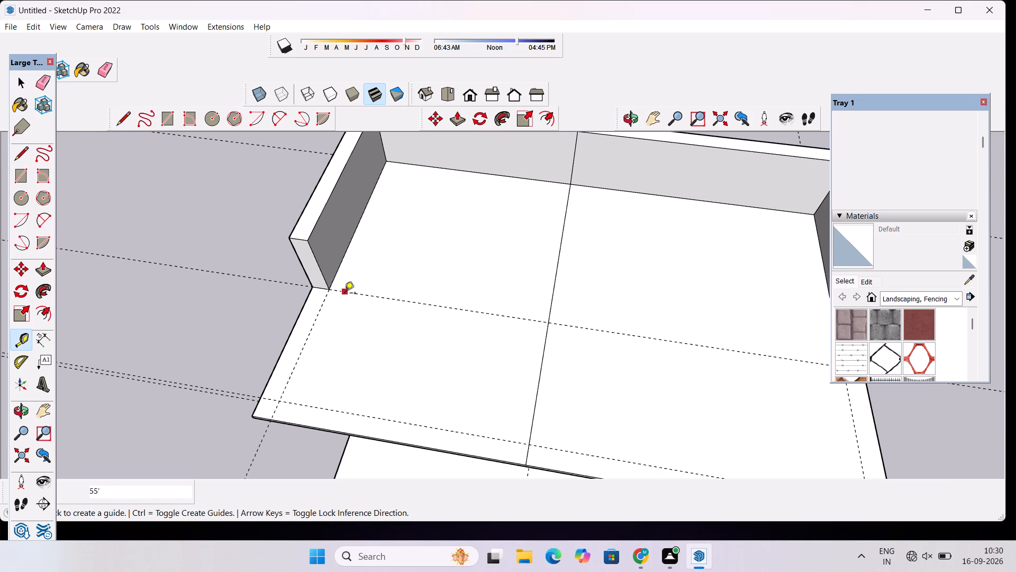
scroll(346, 296, "down", 1)
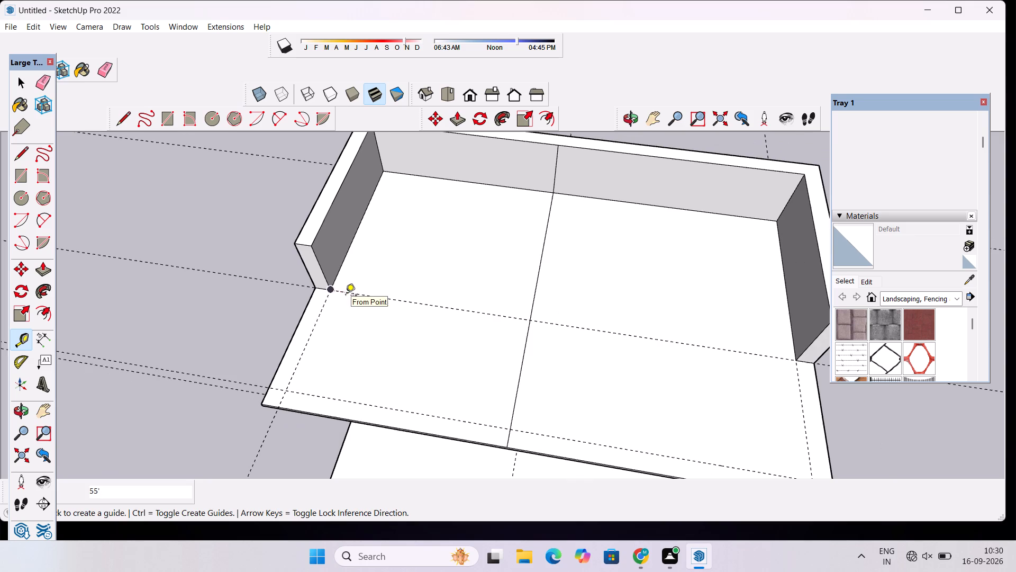
Place a second parallel guide 5' in front of the guide at the side walls' ends.
scroll(371, 299, "up", 7)
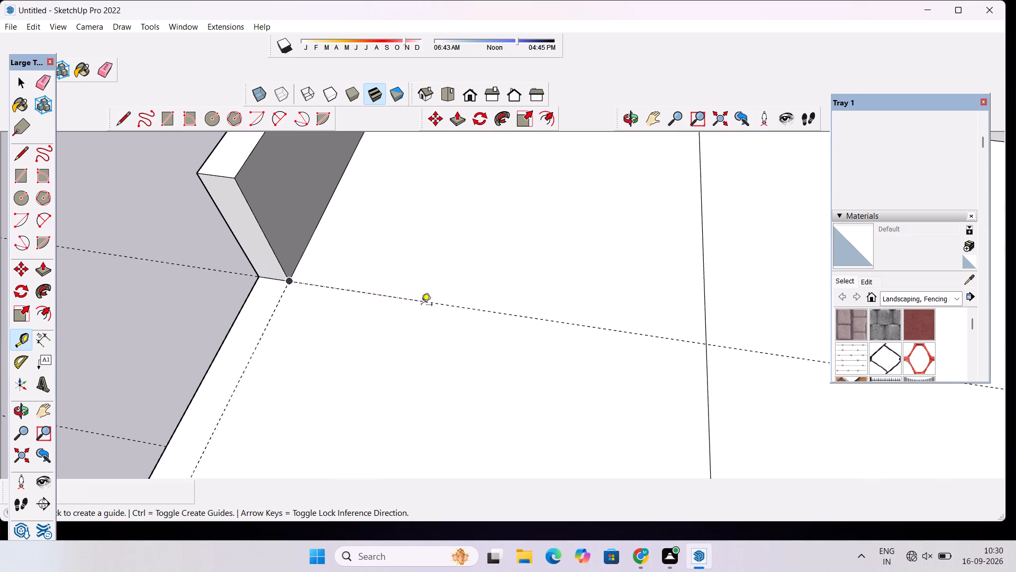
left_click(422, 304)
scroll(418, 316, "down", 6)
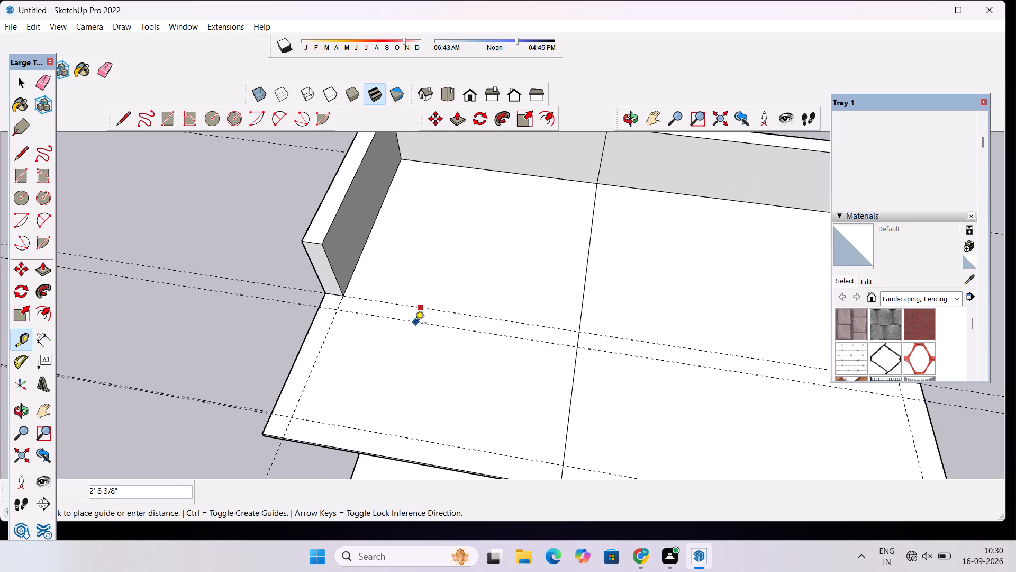
scroll(411, 327, "up", 1)
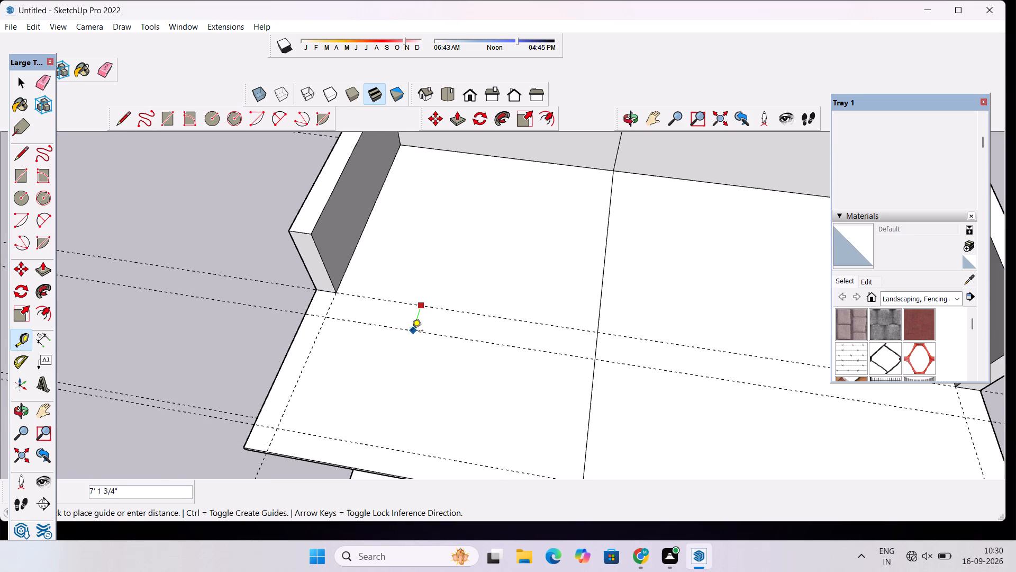
type("5'")
key("Return")
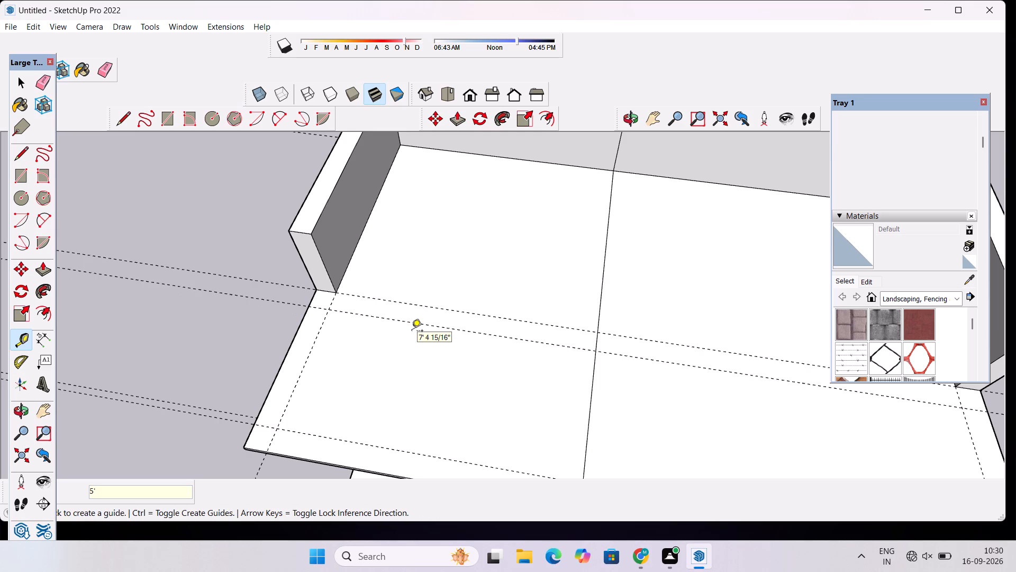
Draw a line along the 55' guide from the left side wall's inner corner to the roof's dividing line.
scroll(398, 370, "down", 9)
scroll(532, 365, "up", 5)
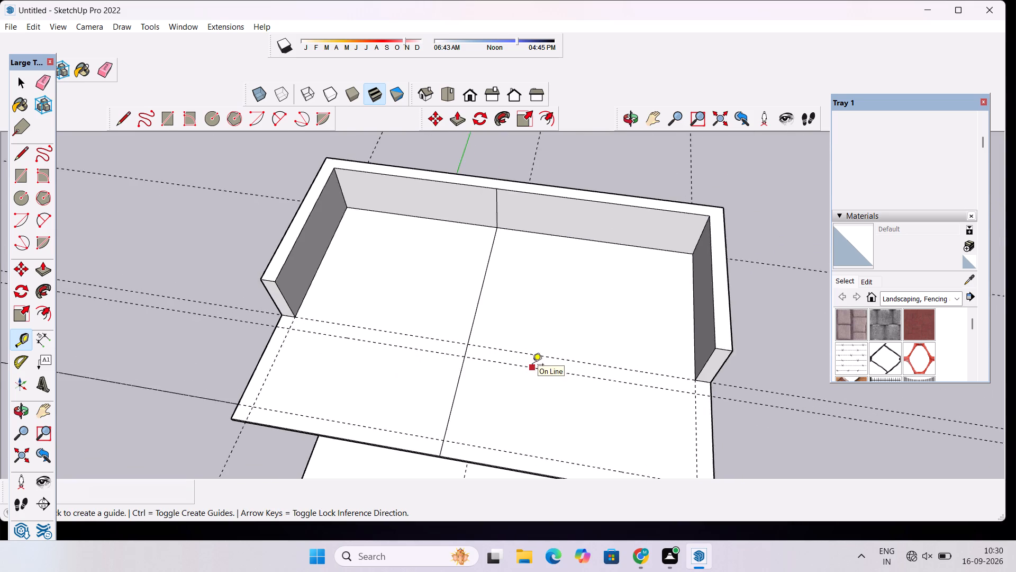
scroll(532, 365, "up", 1)
key("space")
key("l")
scroll(252, 311, "up", 3)
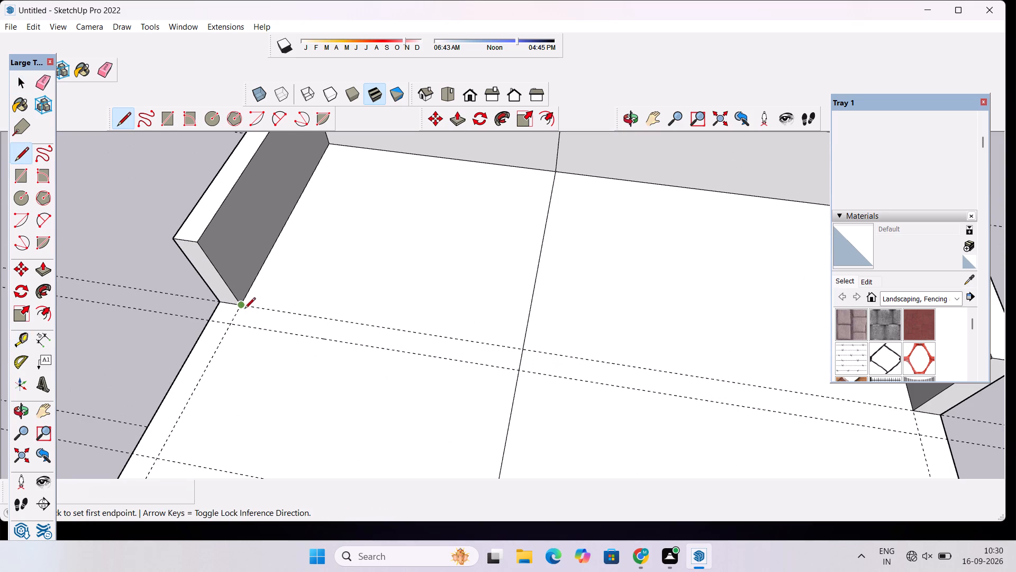
left_click(241, 304)
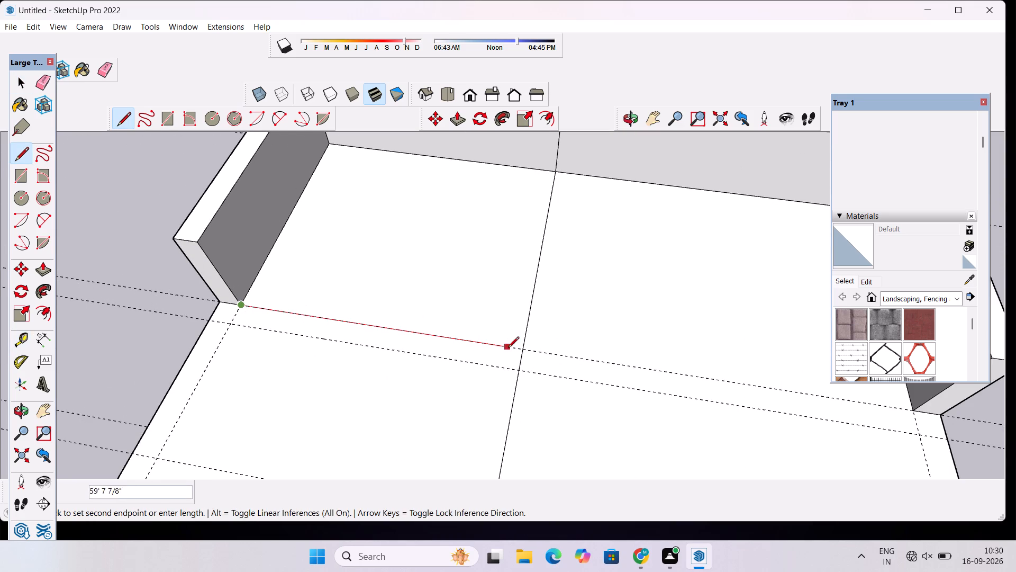
left_click(521, 348)
scroll(467, 320, "down", 9)
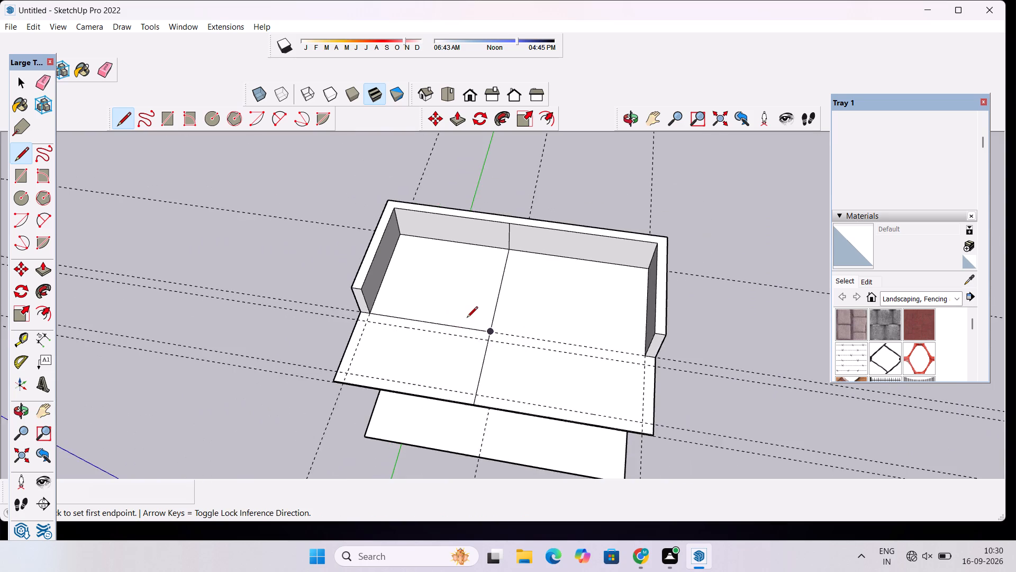
Outline a 63' by 30' rectangle on the roof's left front half with three guide-aligned lines starting and ending at the dividing line.
scroll(480, 344, "up", 10)
left_click(504, 334)
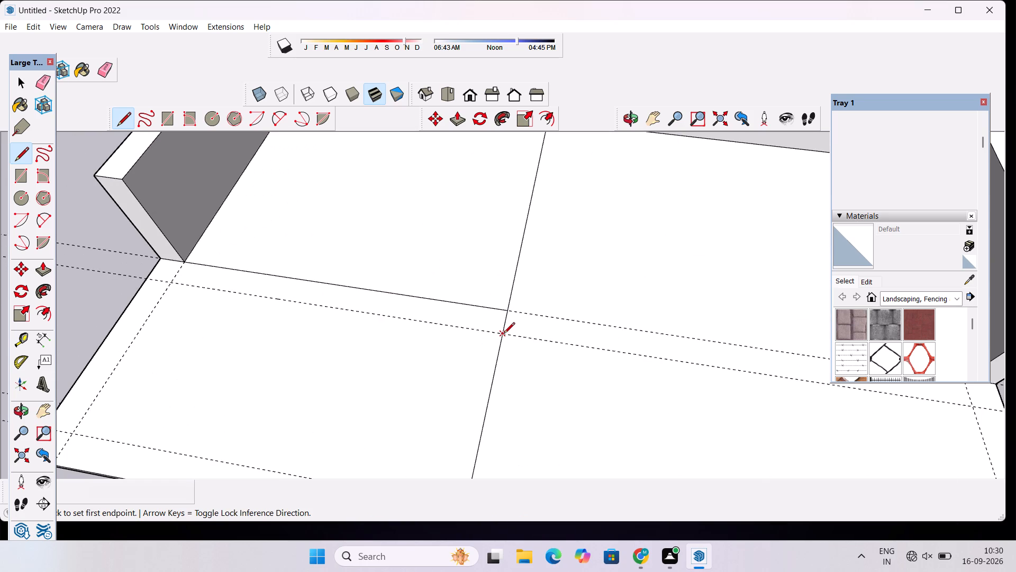
left_click(168, 284)
scroll(168, 282, "down", 11)
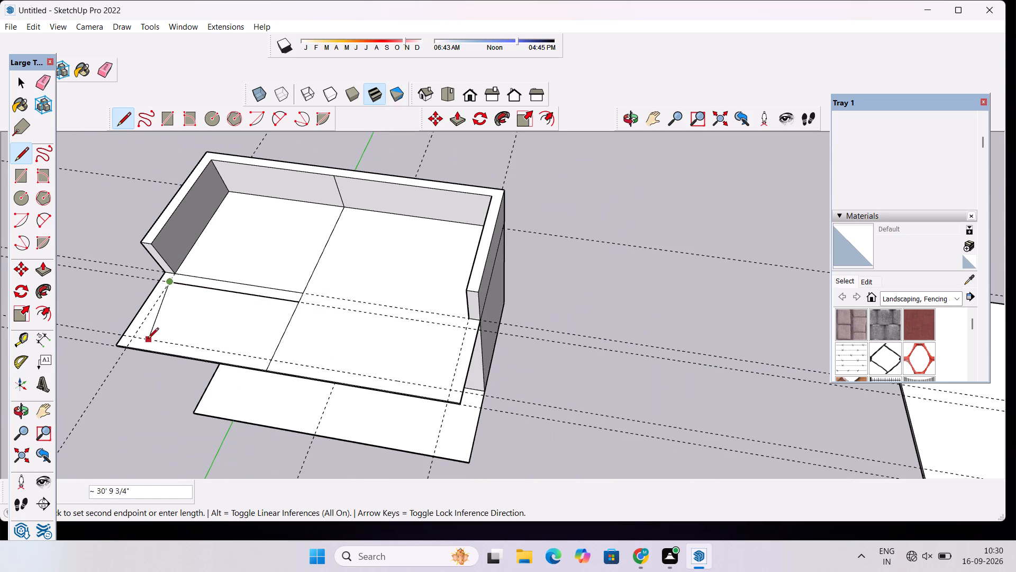
scroll(125, 321, "up", 8)
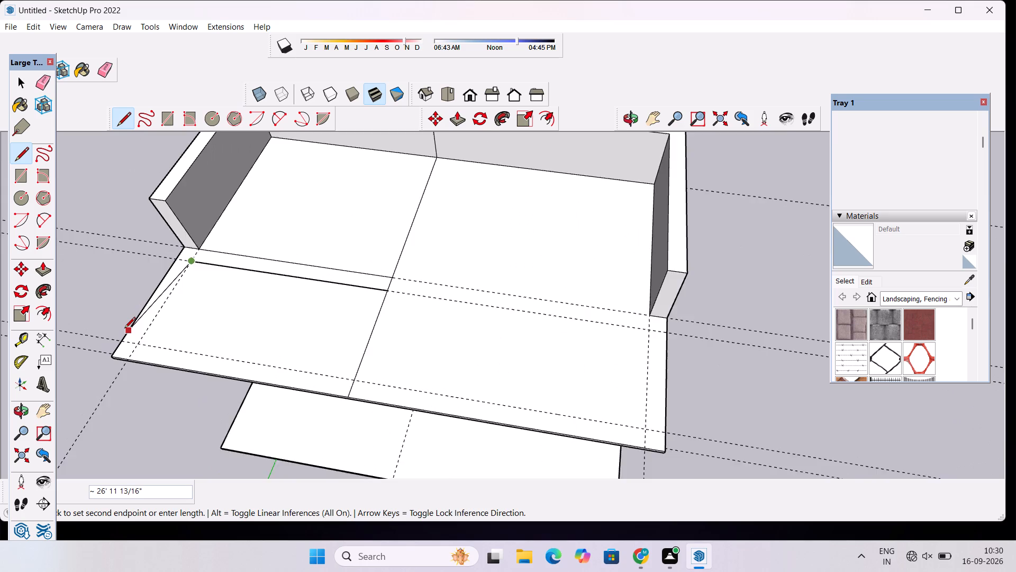
scroll(124, 329, "up", 10)
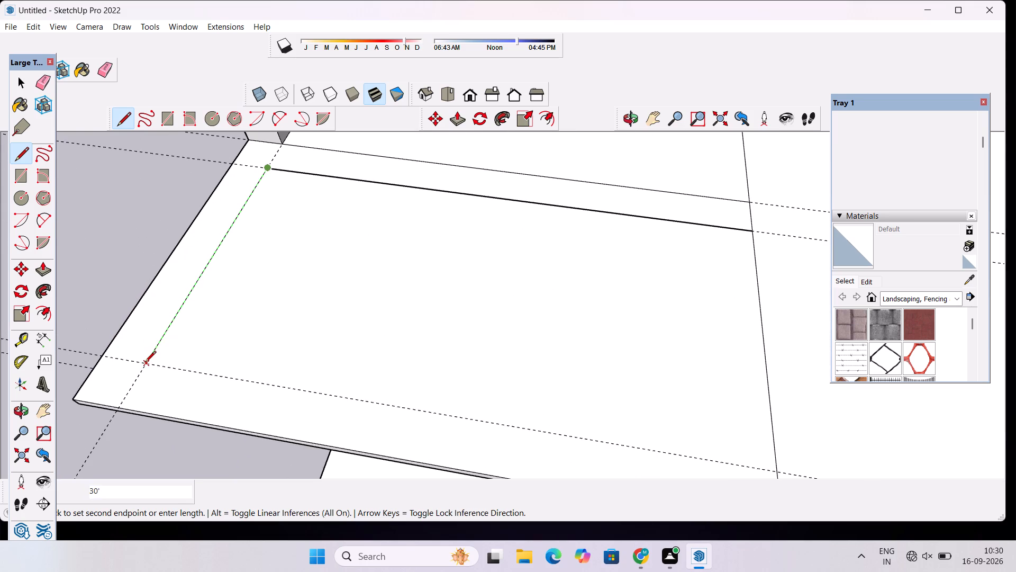
left_click(145, 363)
scroll(143, 320, "down", 12)
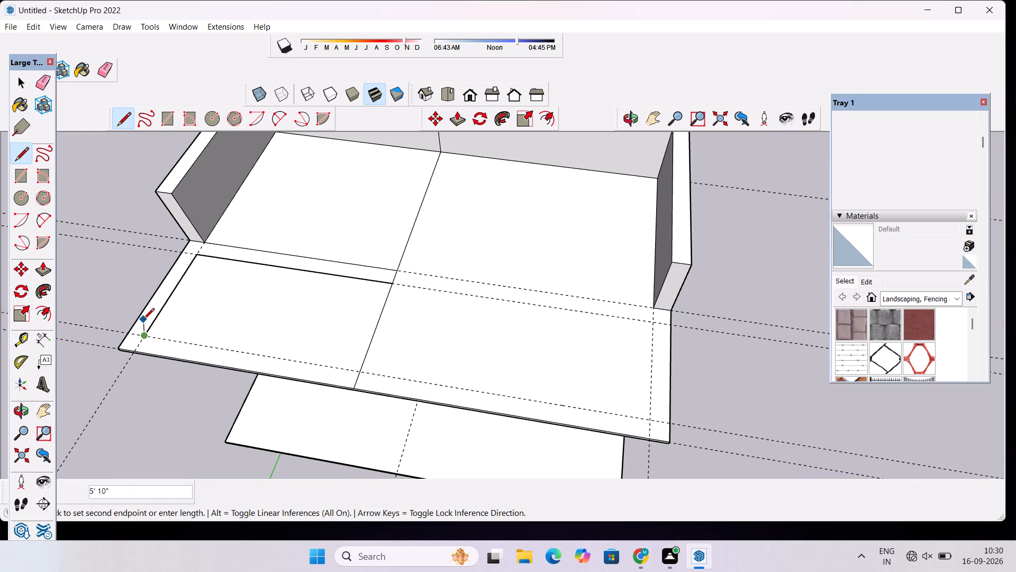
scroll(284, 369, "up", 4)
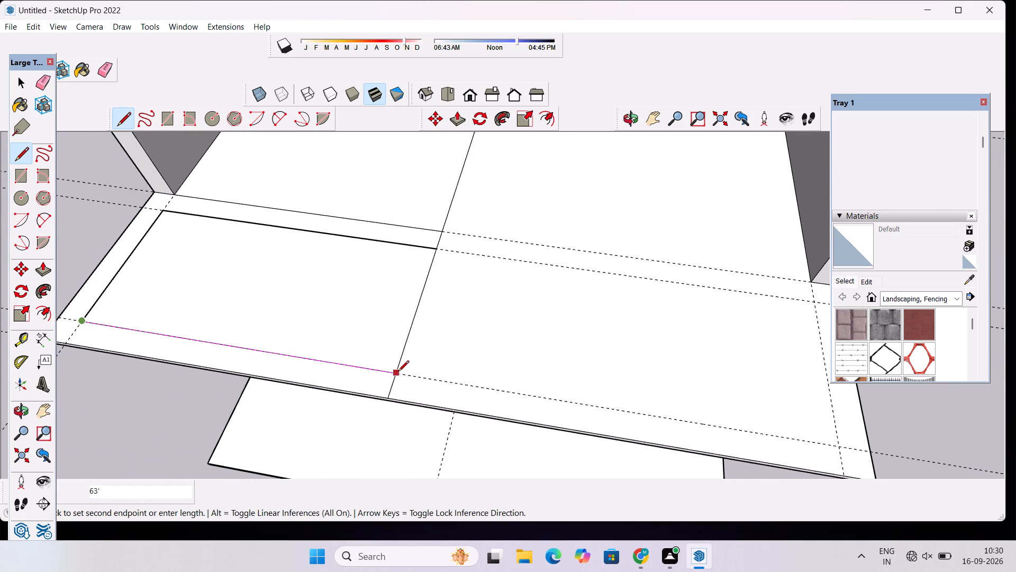
left_click(398, 372)
scroll(361, 367, "down", 1)
key("space")
scroll(259, 368, "down", 4)
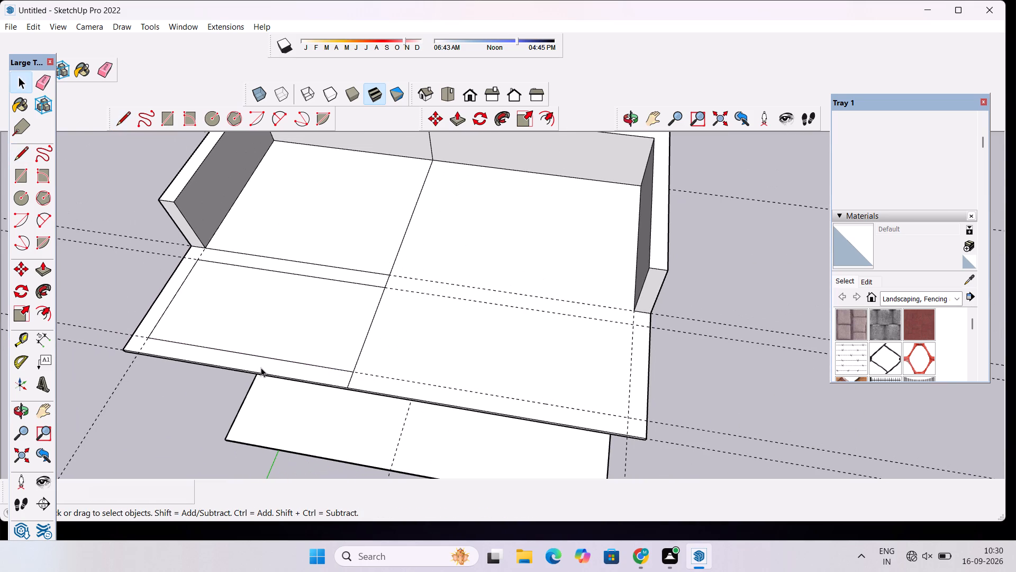
Examine the roof's right front half, its perimeter guides and the right side wall's end from several angles.
scroll(278, 339, "down", 2)
scroll(366, 374, "down", 1)
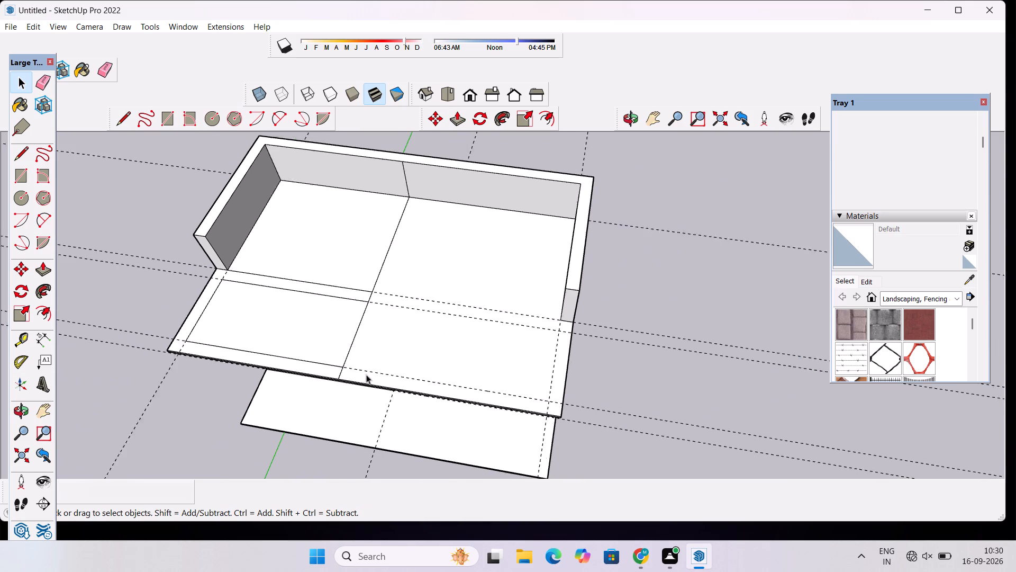
scroll(366, 374, "down", 2)
scroll(455, 421, "up", 3)
scroll(511, 383, "down", 5)
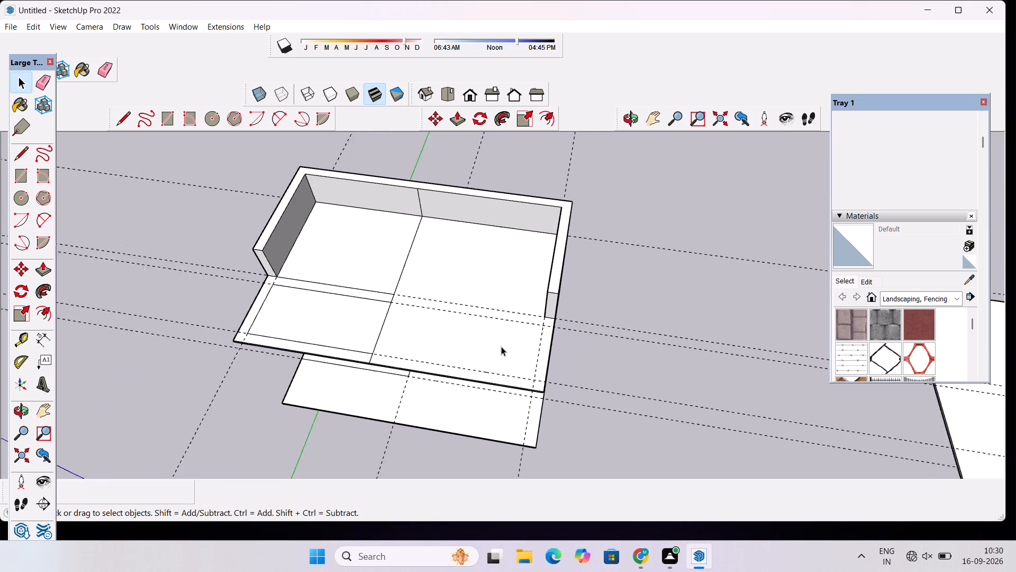
scroll(501, 346, "down", 1)
left_click(625, 121)
left_click_drag(614, 248, 566, 254, "shift")
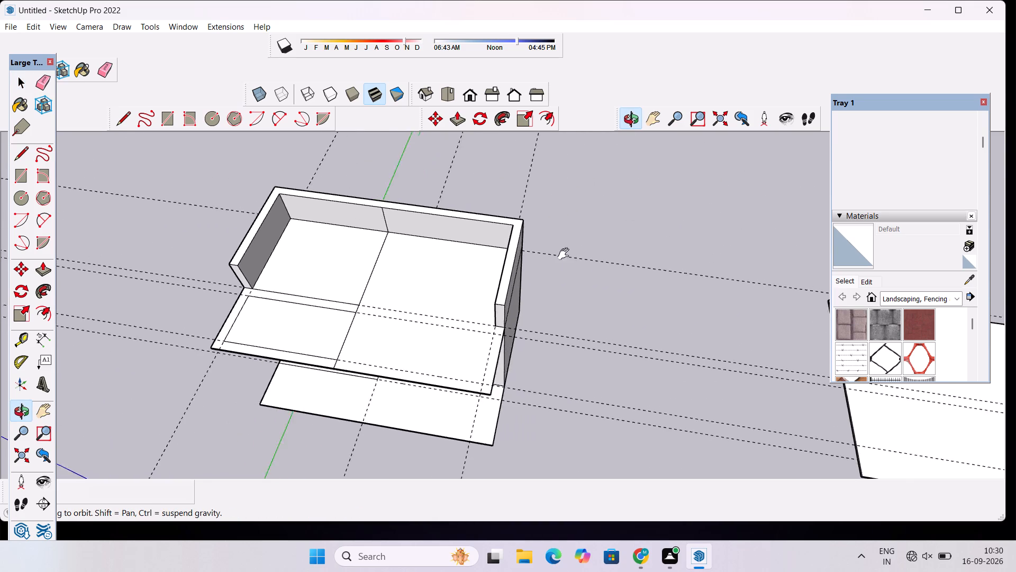
left_click_drag(566, 254, 517, 254, "shift")
scroll(422, 326, "down", 3)
left_click_drag(430, 360, 475, 328)
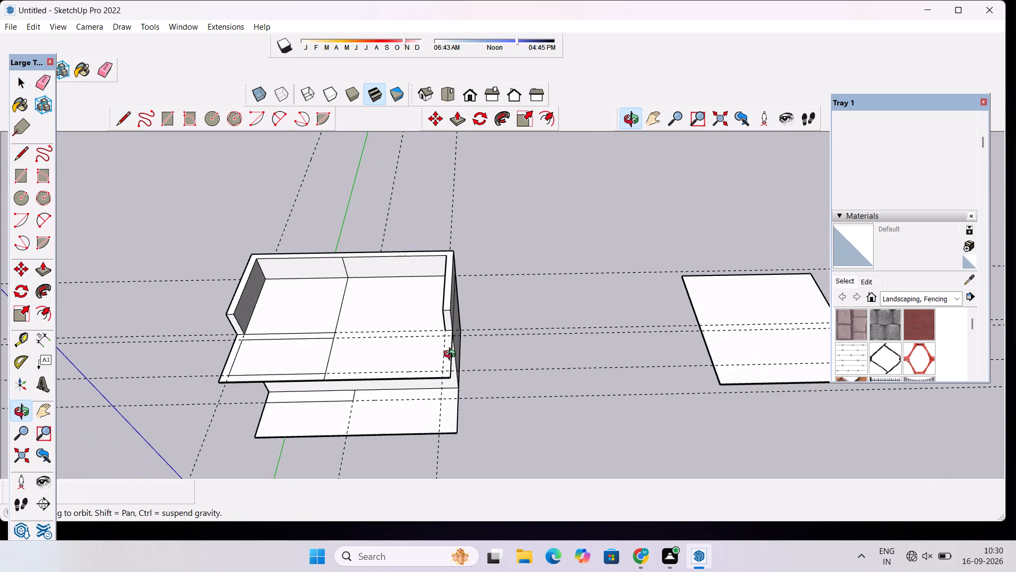
scroll(452, 355, "up", 9)
left_click_drag(454, 414, 448, 367, "shift")
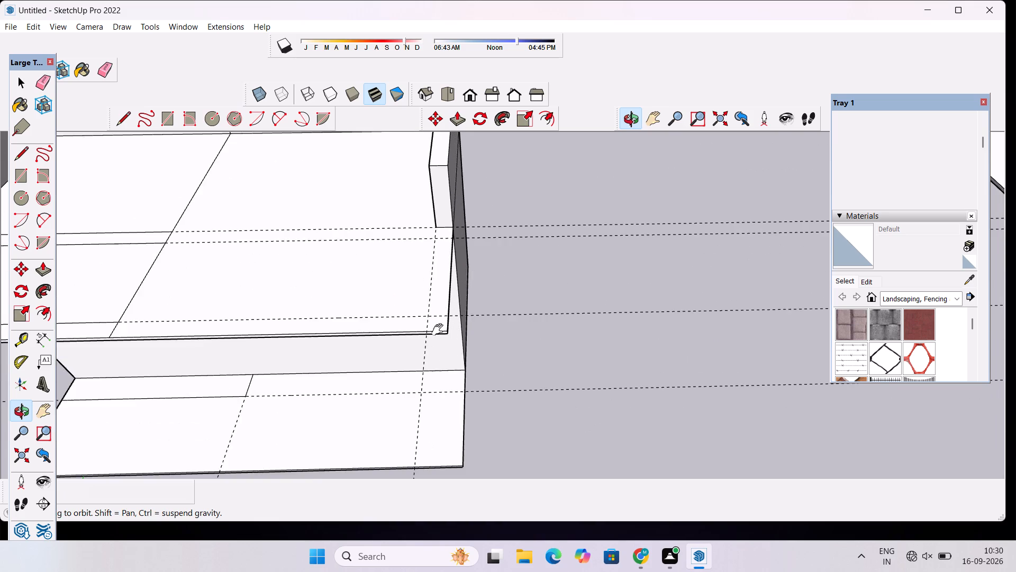
scroll(440, 321, "up", 3, "shift")
left_click_drag(468, 333, 460, 431, "shift")
scroll(382, 330, "up", 1)
scroll(382, 330, "down", 3)
left_click_drag(523, 368, 503, 376)
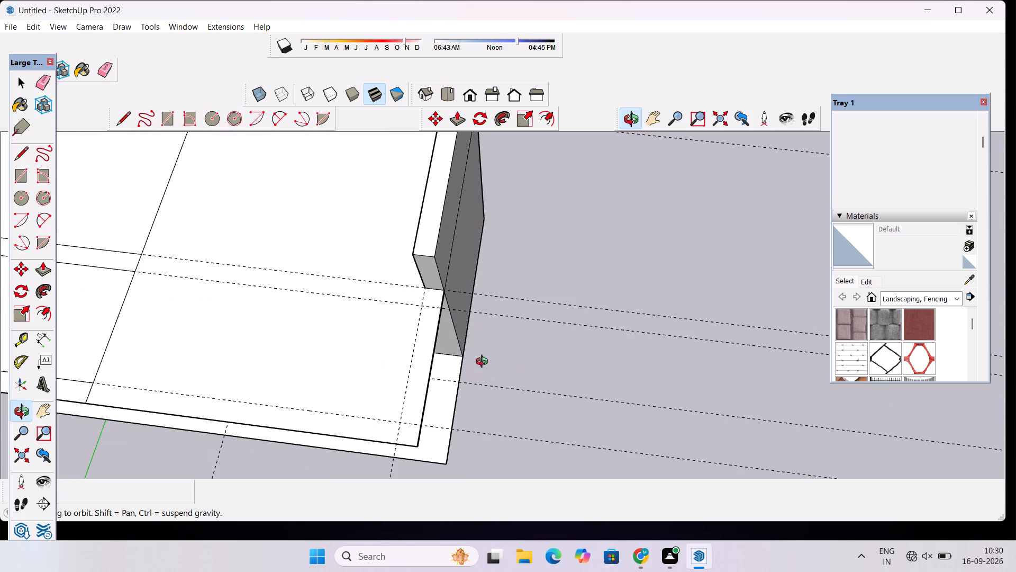
scroll(450, 364, "down", 3)
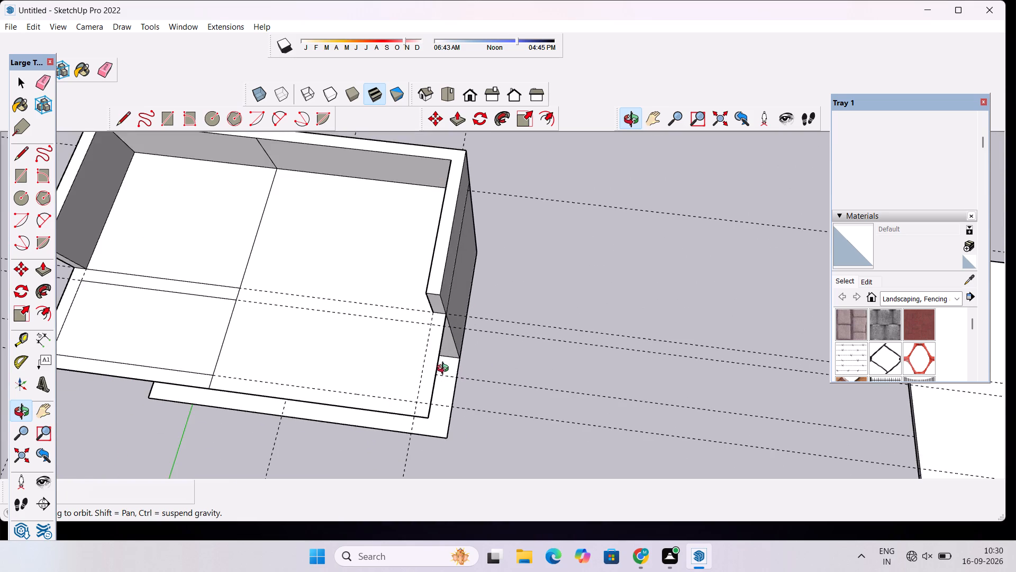
left_click_drag(440, 385, 464, 313)
scroll(459, 231, "up", 4)
scroll(460, 317, "up", 2)
left_click_drag(453, 196, 457, 229)
scroll(457, 231, "up", 2)
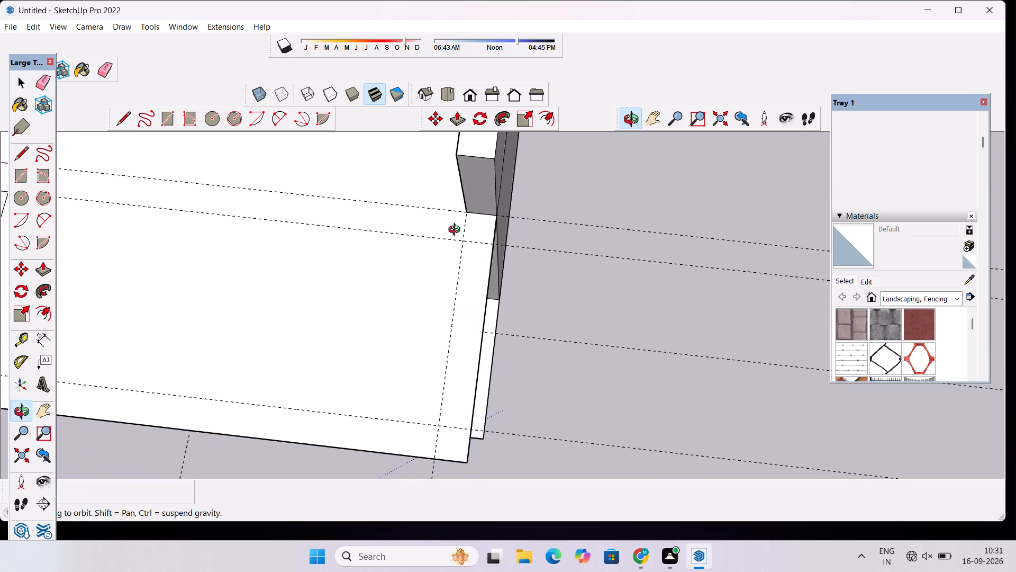
scroll(457, 231, "up", 2)
left_click_drag(476, 272, 505, 189)
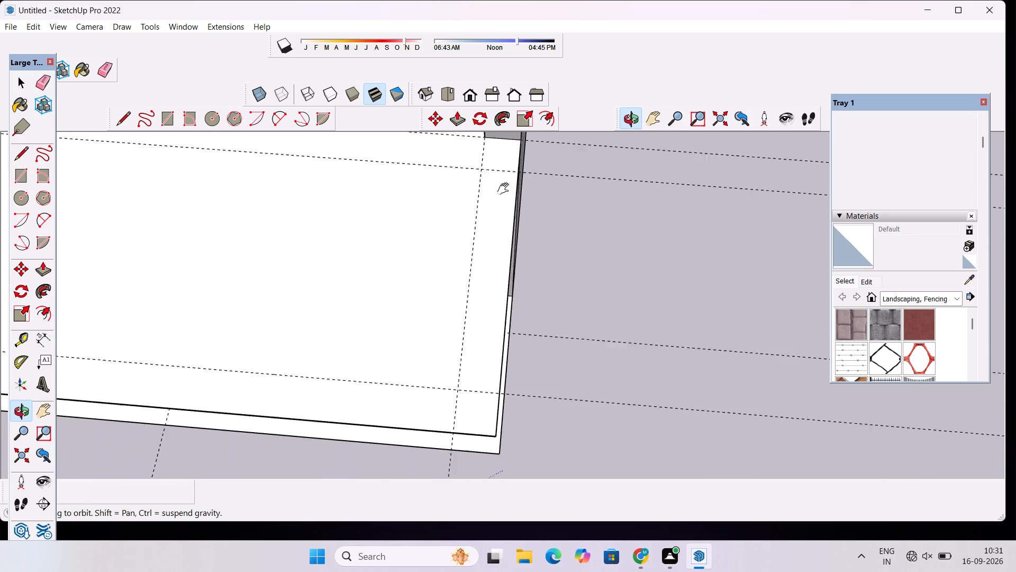
left_click_drag(505, 189, 503, 213)
Outline the roof's right front wall strip with a 35' line from the right wall's inner corner and a 77' line to the dividing line.
key("l")
scroll(496, 189, "down", 3)
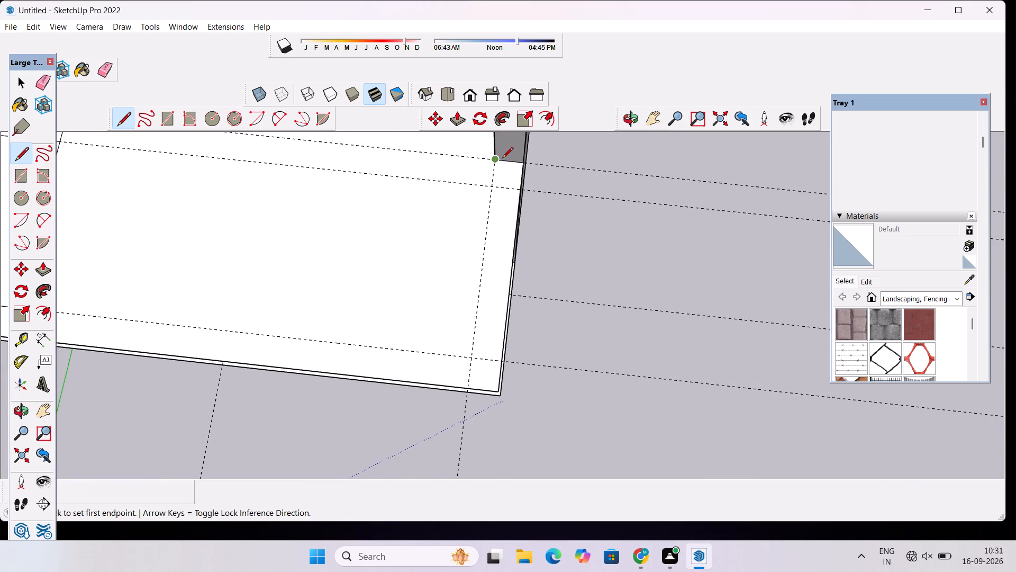
scroll(502, 159, "up", 3)
left_click(492, 163)
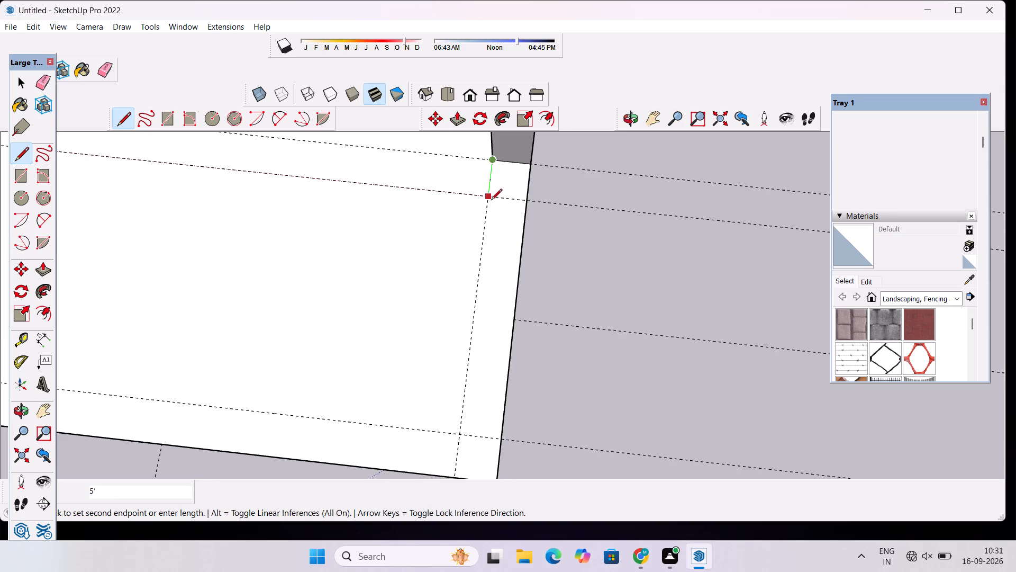
scroll(491, 201, "down", 8)
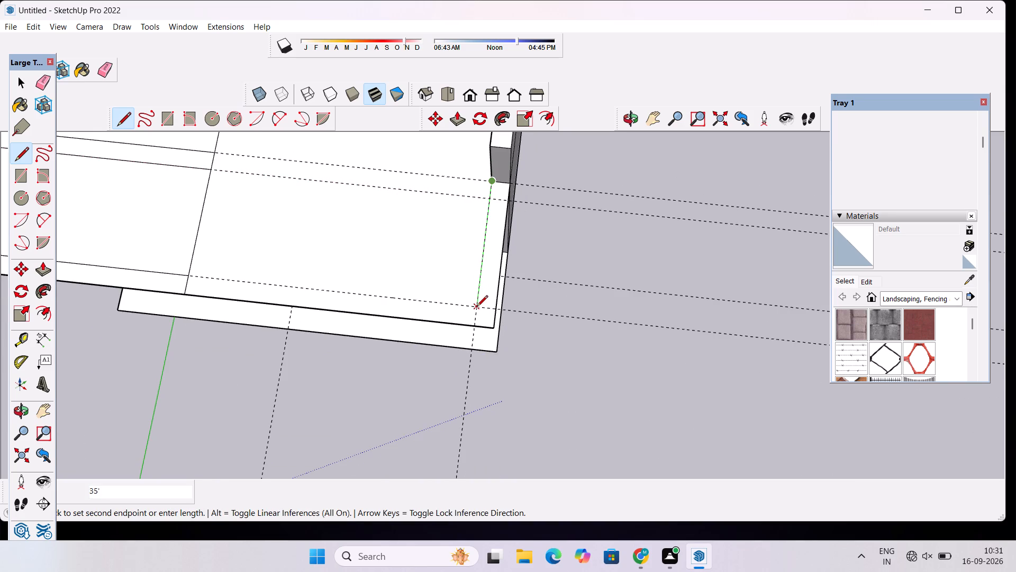
left_click(477, 307)
scroll(474, 309, "down", 10)
scroll(391, 293, "up", 3)
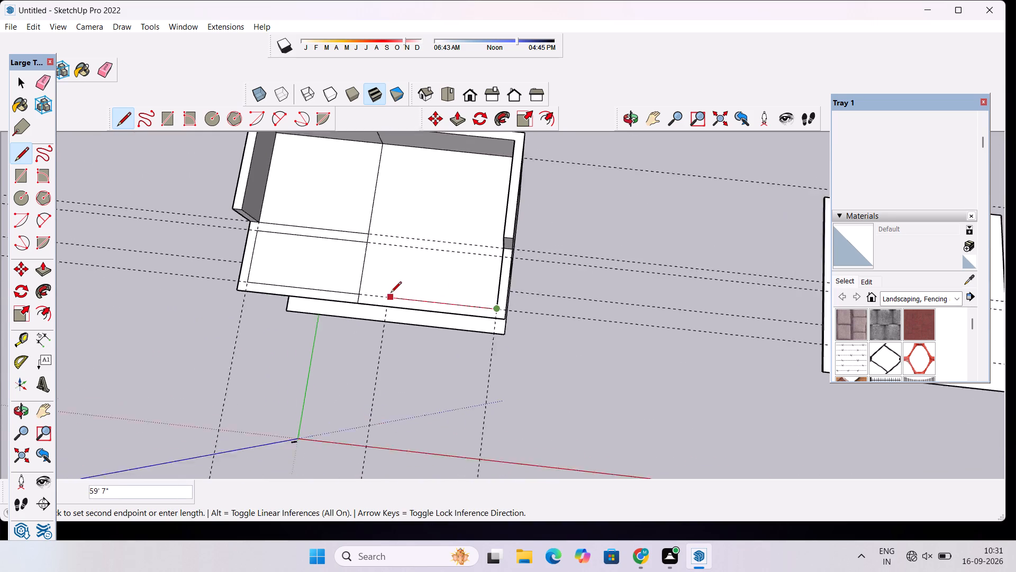
scroll(391, 293, "up", 6)
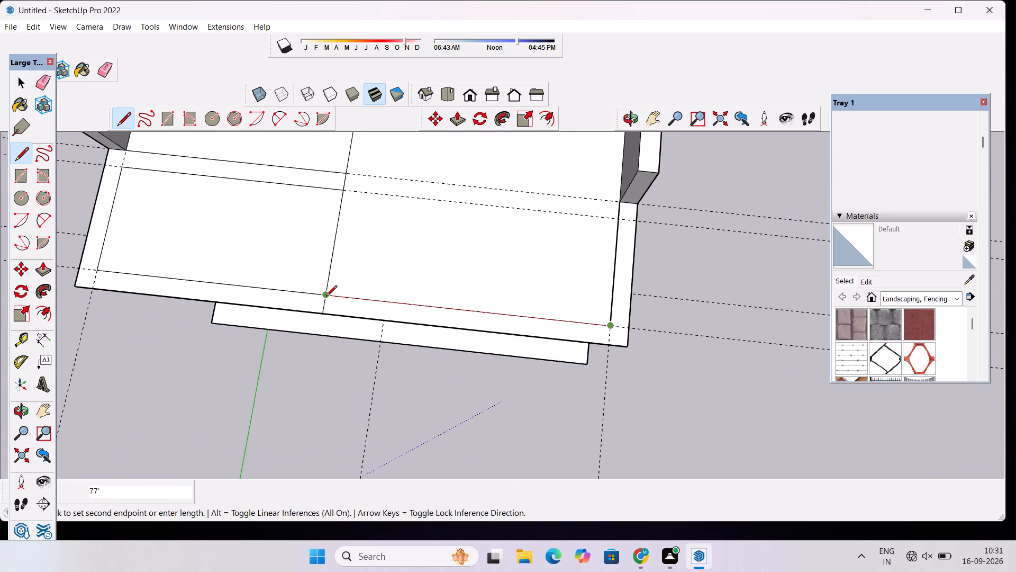
left_click(326, 297)
scroll(327, 294, "down", 7)
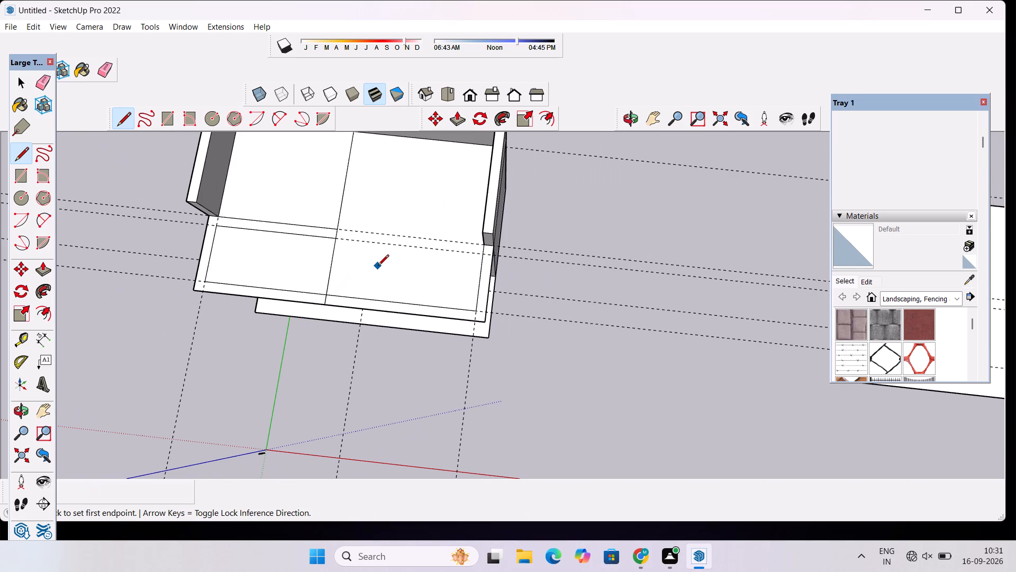
scroll(378, 267, "down", 2)
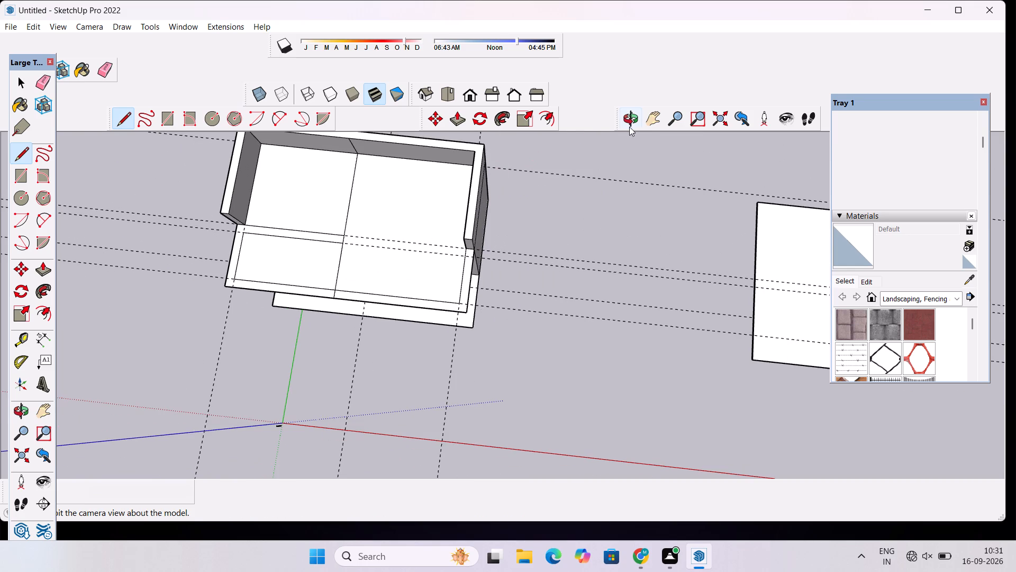
Erase the two parallel guides crossing the roof at and just in front of the side walls' ends.
left_click(626, 120)
left_click_drag(396, 302, 398, 215)
scroll(403, 217, "down", 5)
scroll(391, 244, "up", 4)
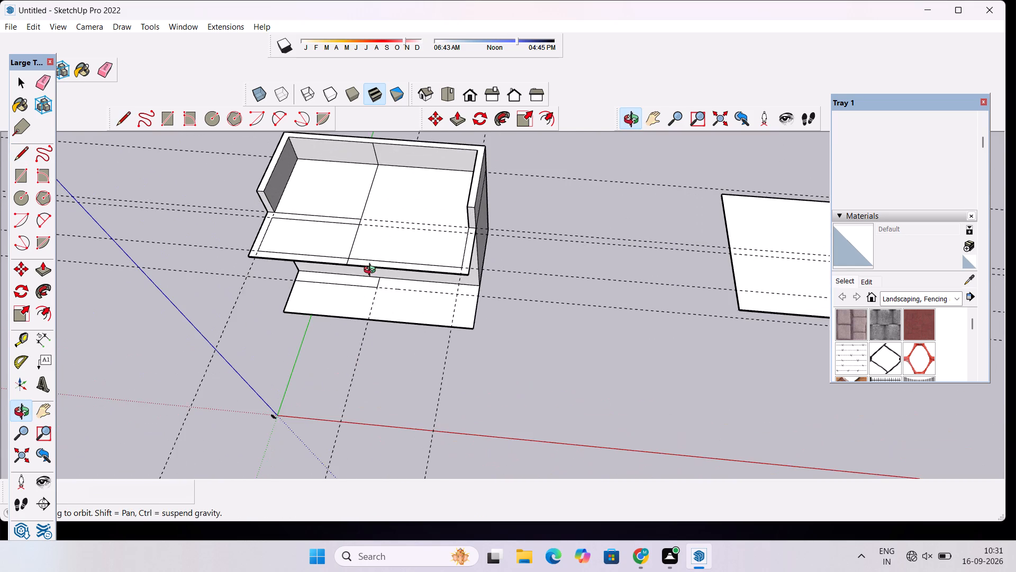
left_click_drag(372, 271, 399, 195)
scroll(399, 202, "up", 5)
left_click_drag(503, 260, 404, 313)
scroll(394, 303, "up", 4)
left_click_drag(397, 296, 399, 325)
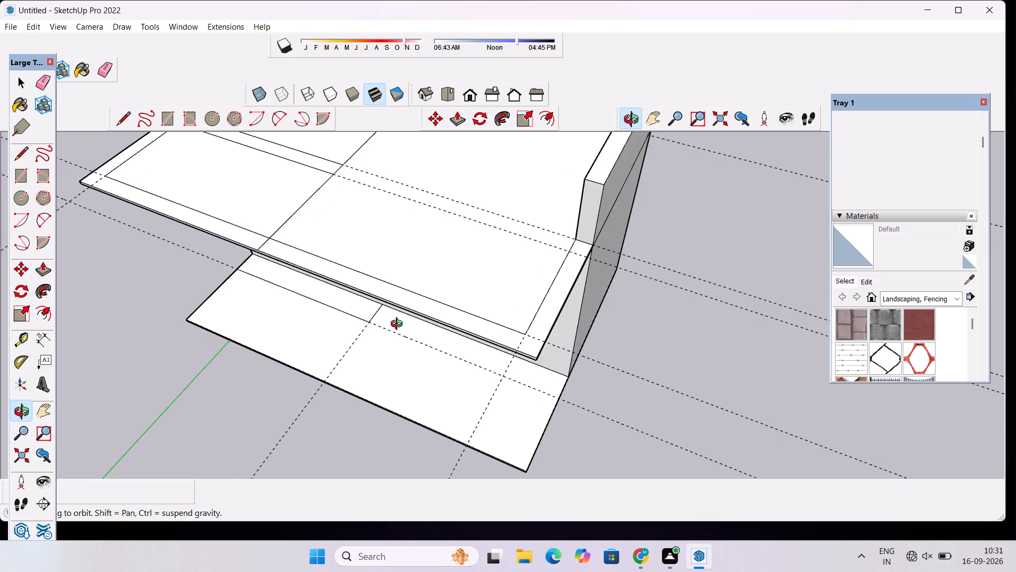
left_click_drag(399, 325, 398, 334)
scroll(518, 295, "up", 4)
scroll(518, 295, "down", 3)
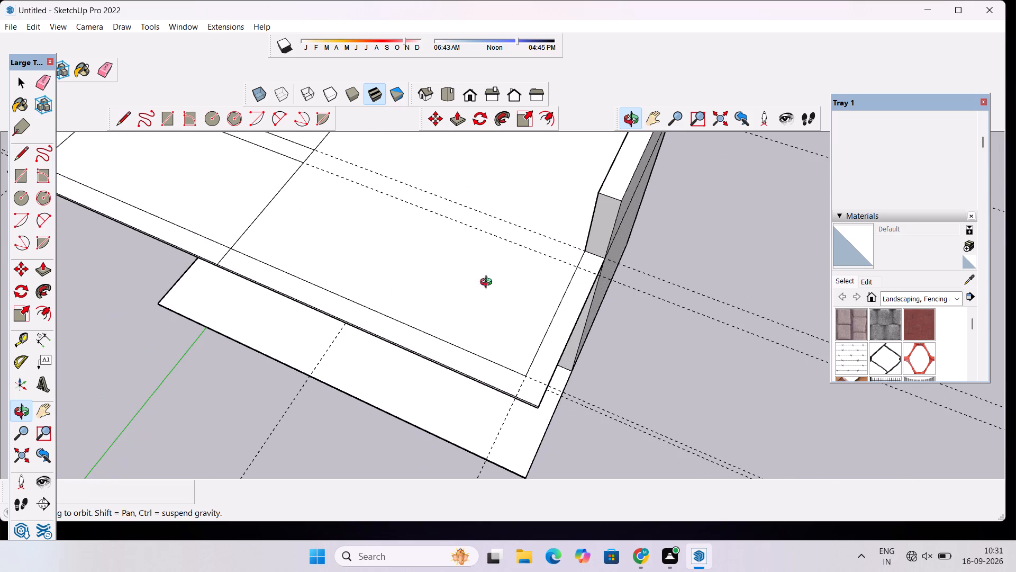
key("e")
left_click_drag(467, 185, 469, 227)
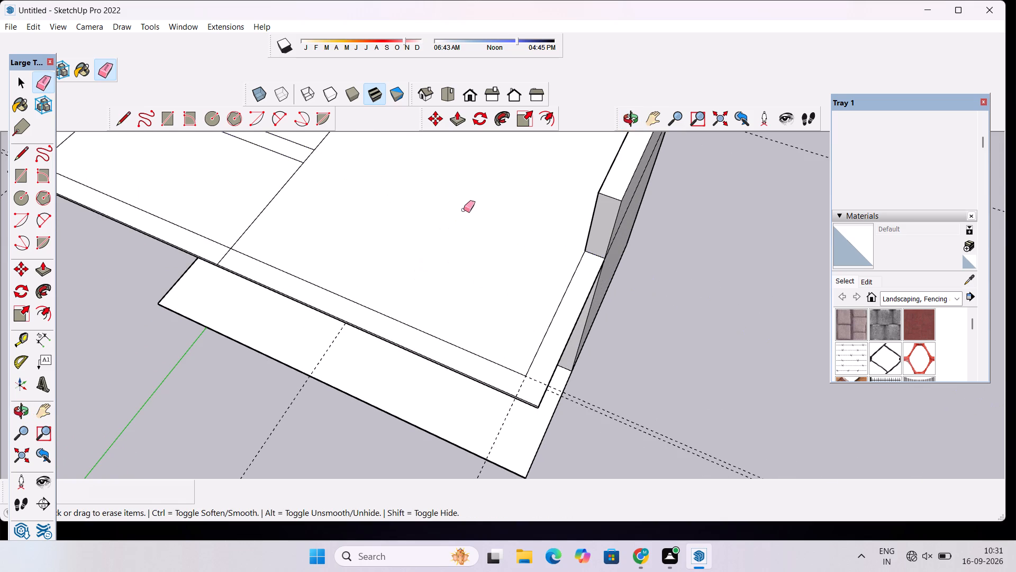
Erase the guides along the roof's front and the base slab, plus the three front-to-back guides, keeping the rear one.
scroll(455, 199, "down", 8)
left_click_drag(575, 271, 576, 323)
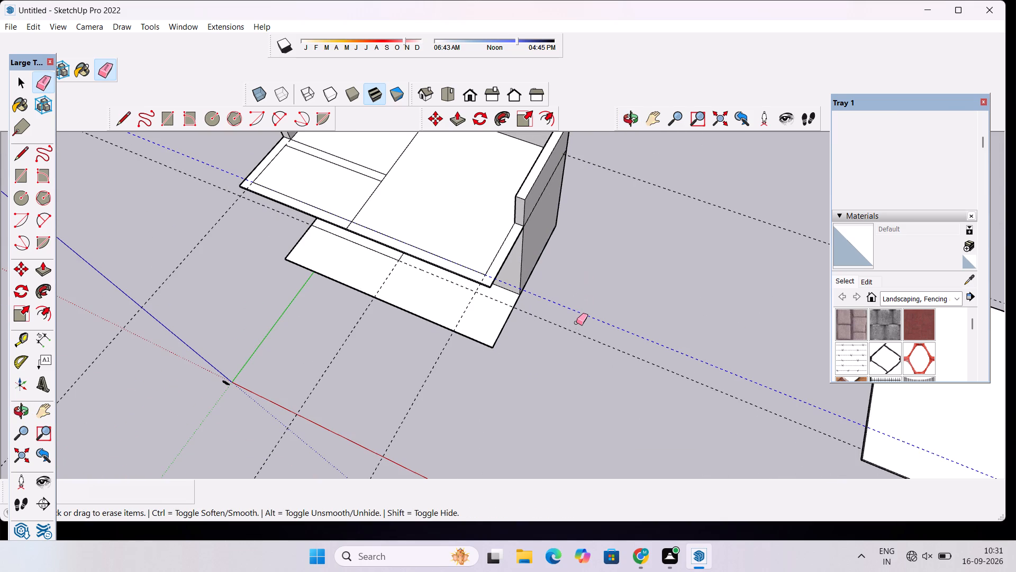
left_click_drag(576, 323, 575, 332)
scroll(540, 295, "down", 5)
left_click_drag(315, 228, 328, 273)
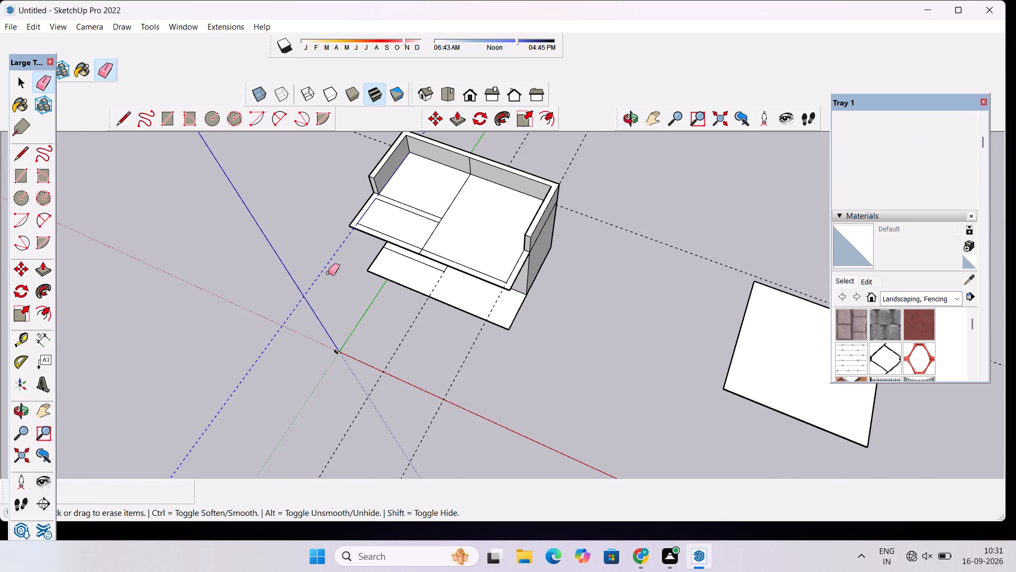
left_click_drag(328, 273, 329, 274)
left_click_drag(365, 310, 453, 369)
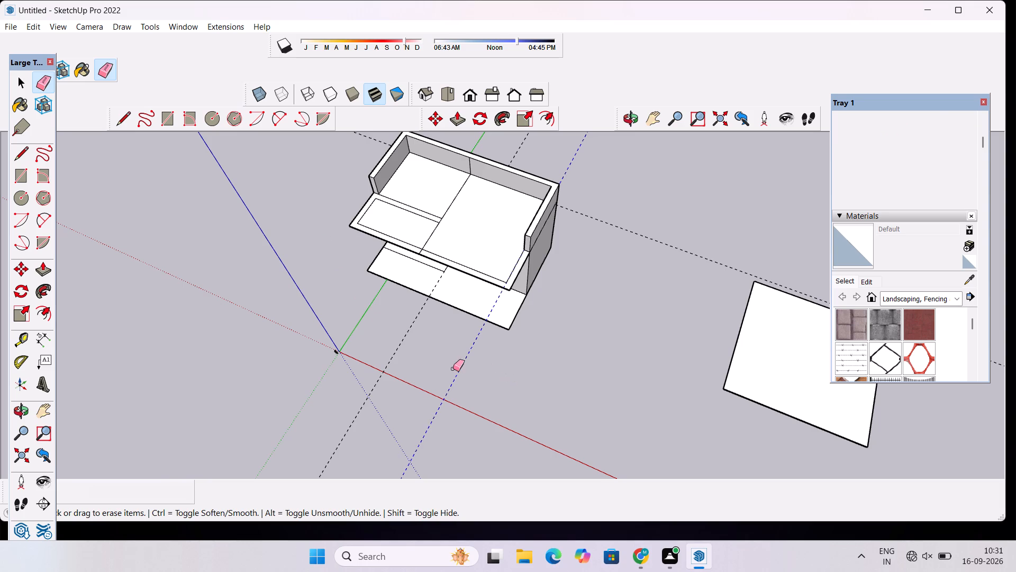
left_click_drag(453, 369, 399, 331)
left_click(397, 329)
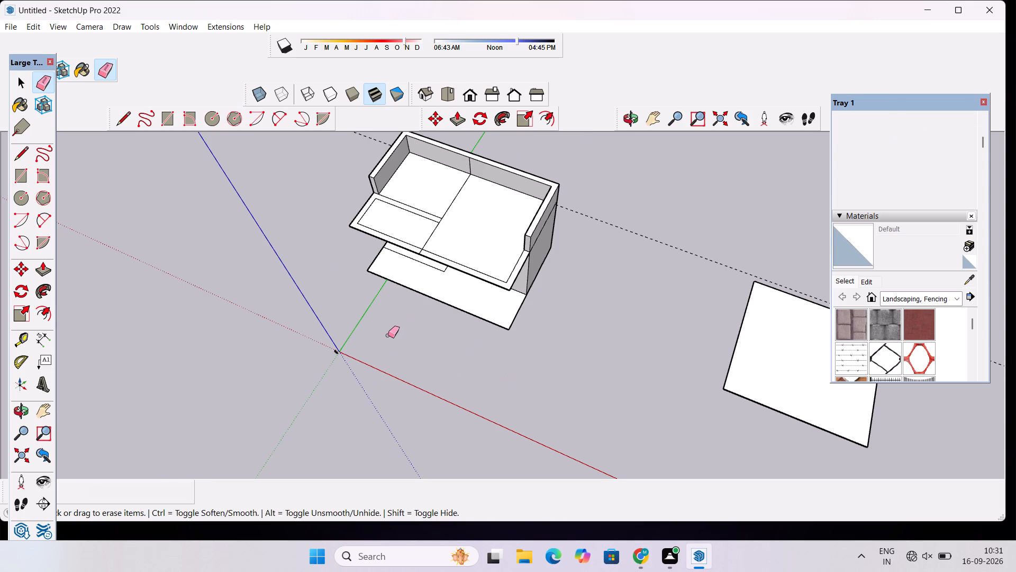
Examine the roof's front outlines, side walls and base slab from several angles.
left_click(634, 121)
left_click_drag(471, 275, 561, 196)
scroll(496, 224, "up", 1)
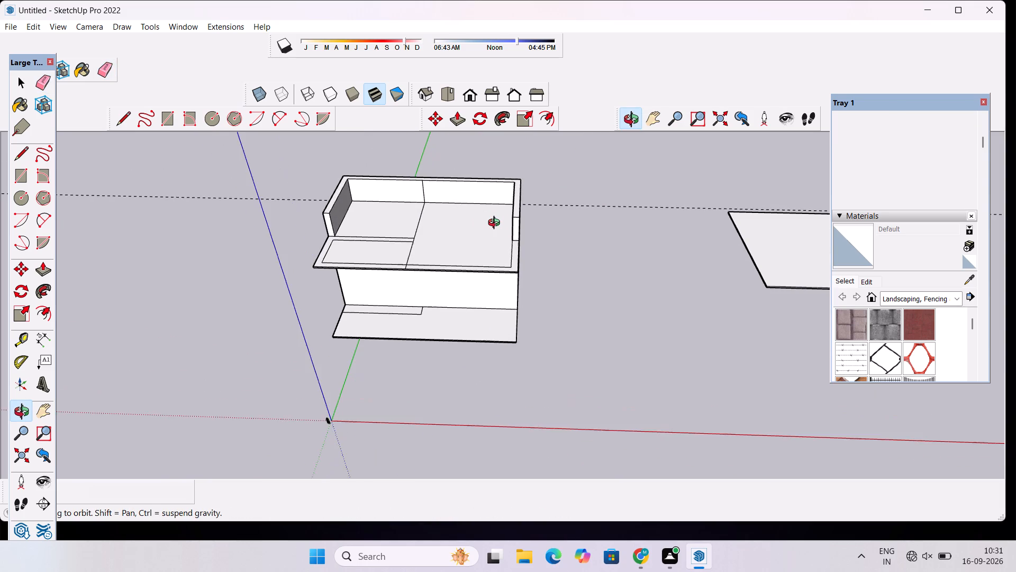
scroll(496, 224, "up", 1)
scroll(477, 221, "down", 2)
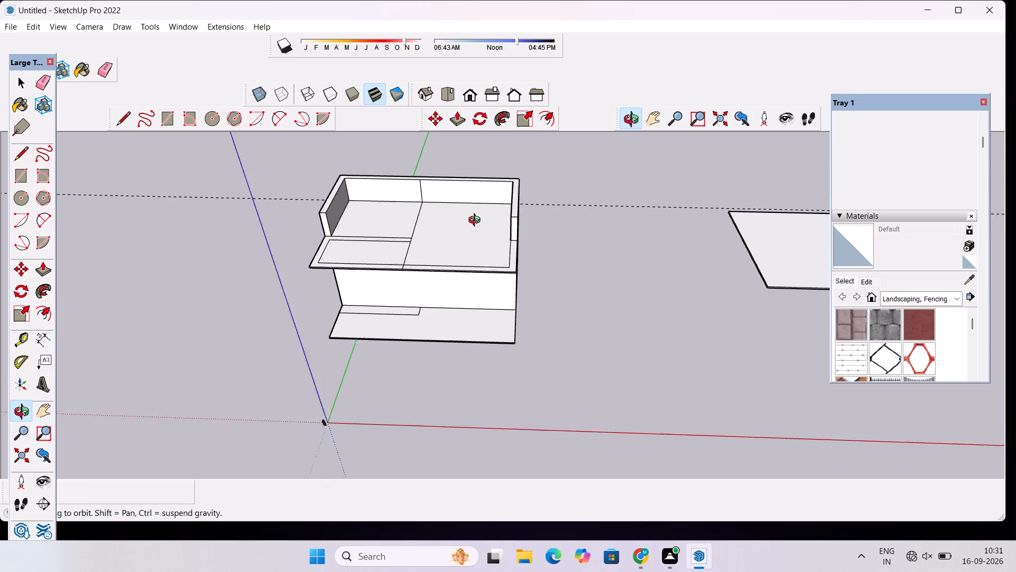
scroll(477, 221, "down", 1)
scroll(477, 221, "up", 4)
left_click_drag(501, 246, 394, 250, "shift")
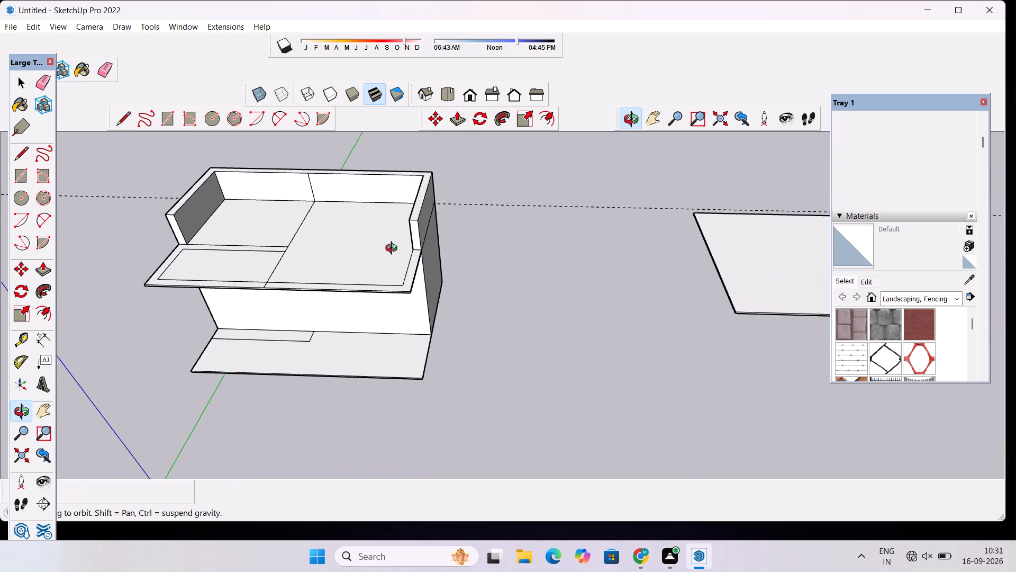
scroll(394, 249, "up", 4)
left_click_drag(389, 278, 379, 343)
scroll(383, 326, "down", 4)
left_click_drag(377, 329, 390, 280)
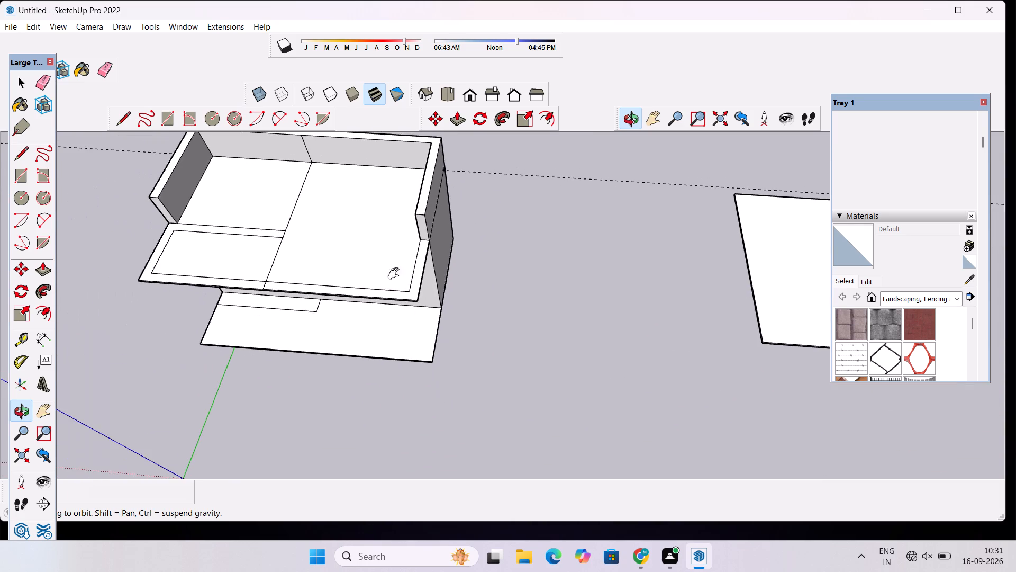
Push/Pull the L-shaped strip on the roof's right front half up 21' to the height of the existing walls.
scroll(413, 273, "up", 5, "shift")
scroll(415, 253, "up", 1)
left_click_drag(441, 271, 449, 300)
left_click_drag(449, 300, 414, 276)
scroll(412, 274, "up", 2)
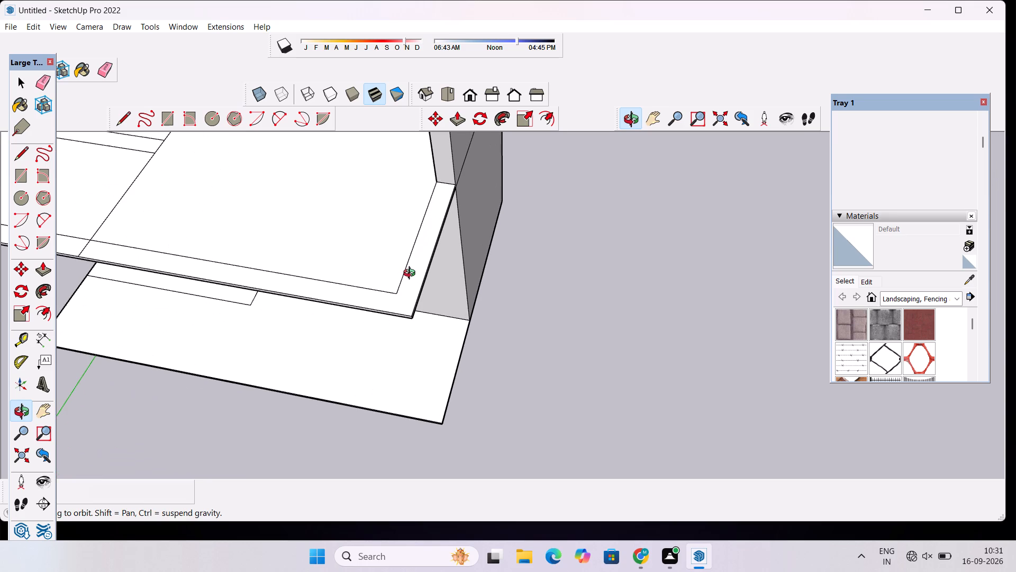
key("p")
left_click(407, 281)
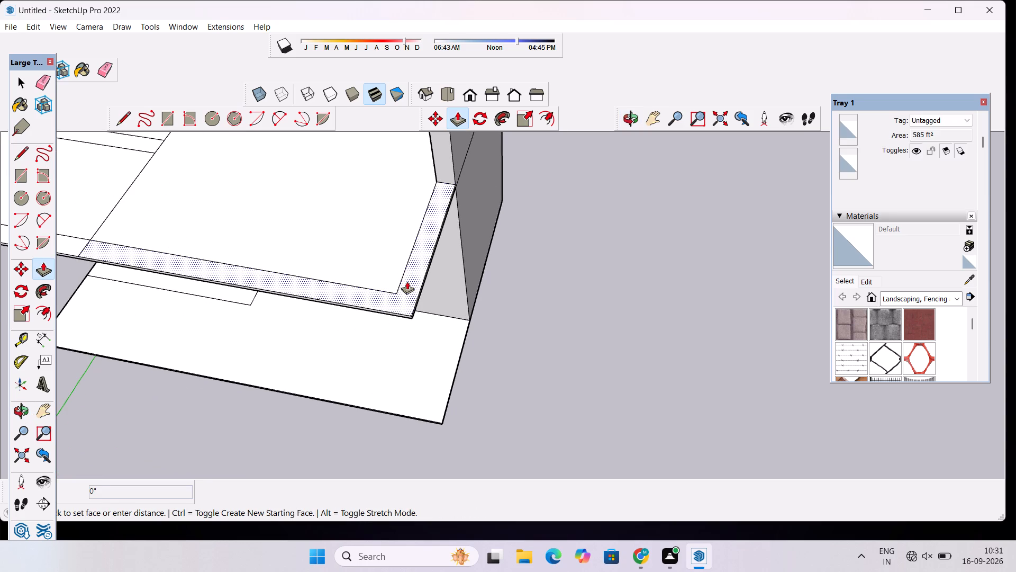
scroll(441, 233, "down", 3)
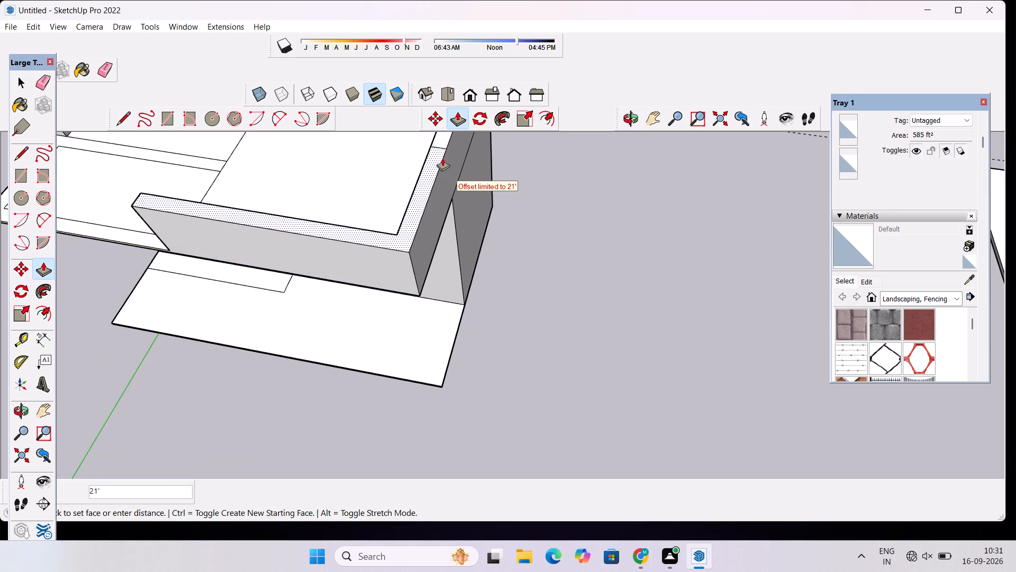
left_click(442, 150)
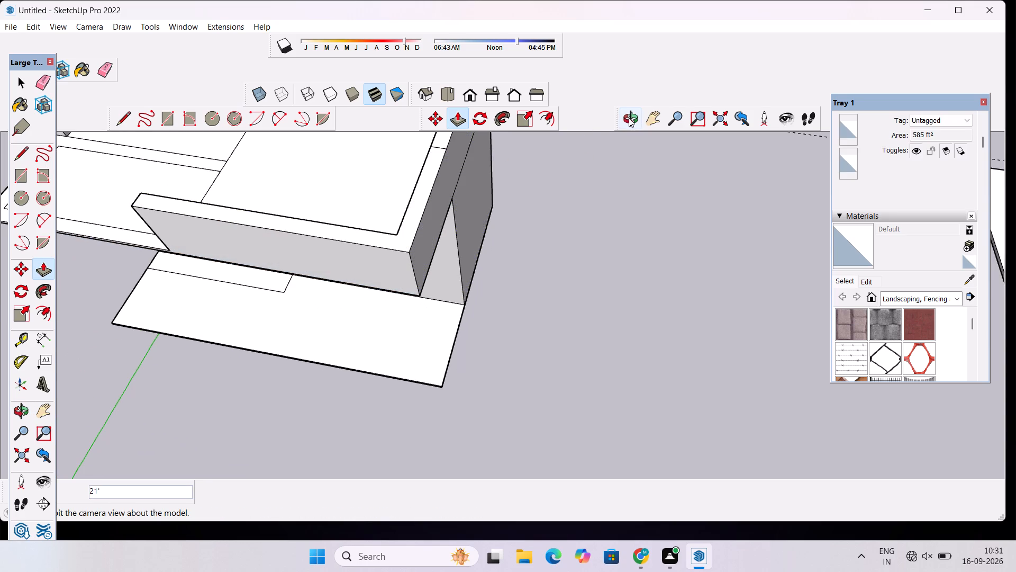
Draw a 22' vertical line on the right outer face from the wall-top seam down to the lower wall's front corner.
left_click(629, 118)
left_click_drag(557, 232, 371, 245)
scroll(375, 225, "down", 4)
left_click_drag(432, 186, 363, 319, "shift")
scroll(369, 312, "up", 1, "shift")
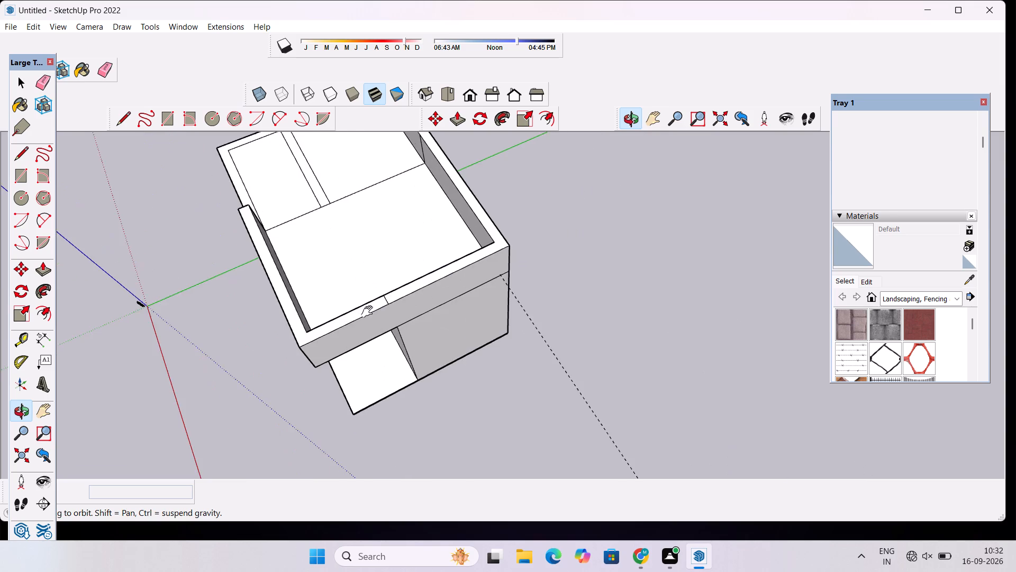
scroll(369, 312, "up", 8, "shift")
left_click_drag(439, 307, 424, 336, "shift")
key("l")
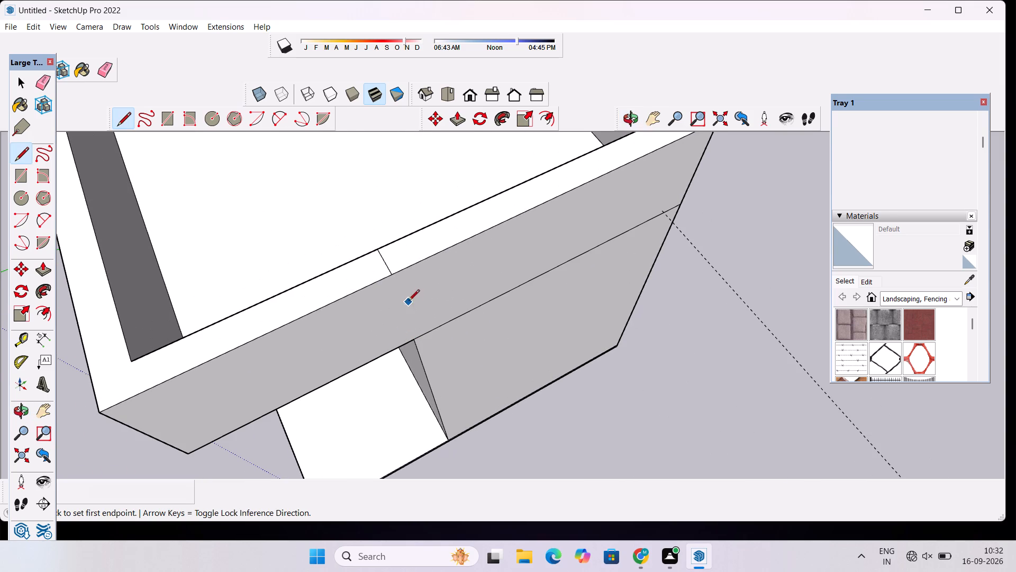
left_click(388, 274)
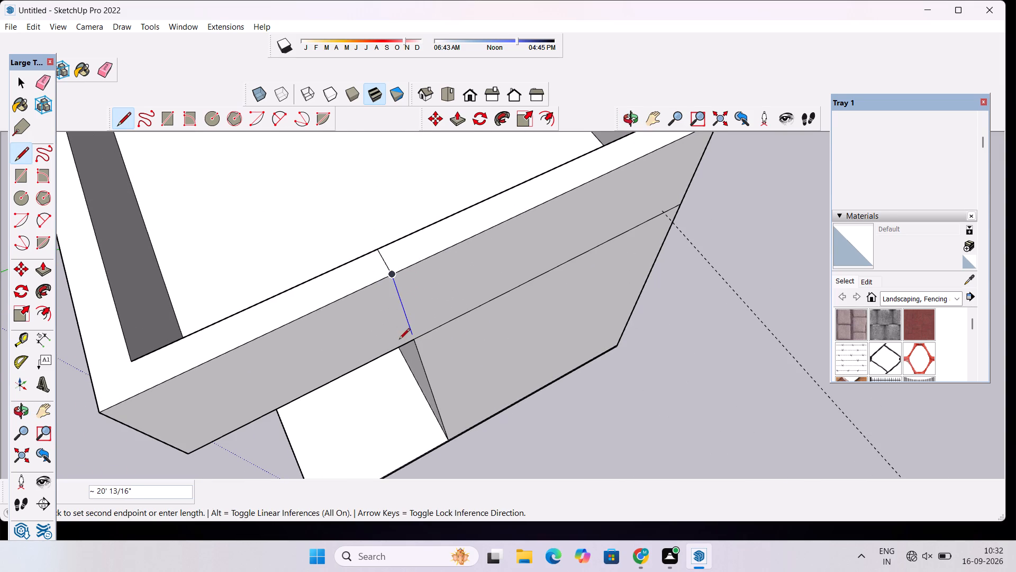
left_click(413, 345)
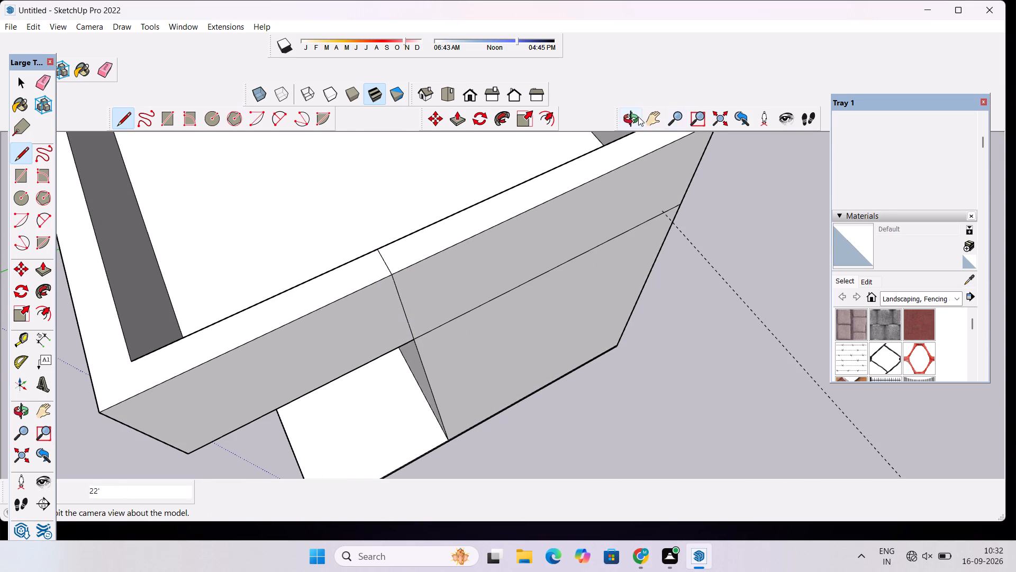
Examine the building from the front, right side and above, checking the new upper wall.
left_click(468, 93)
scroll(450, 181, "down", 4)
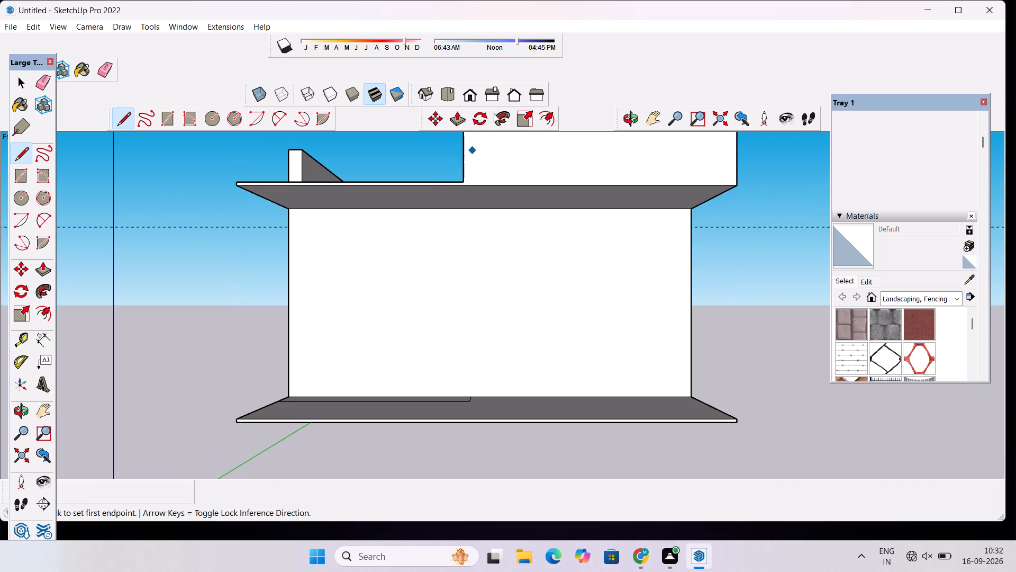
left_click(628, 114)
left_click_drag(570, 201, 565, 248)
scroll(552, 239, "down", 6)
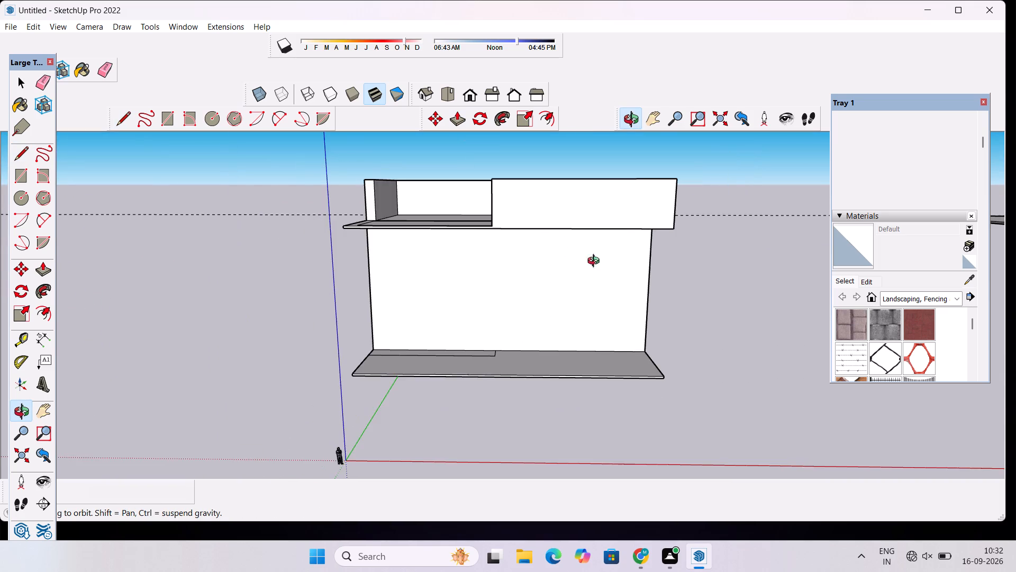
left_click_drag(610, 285, 390, 273)
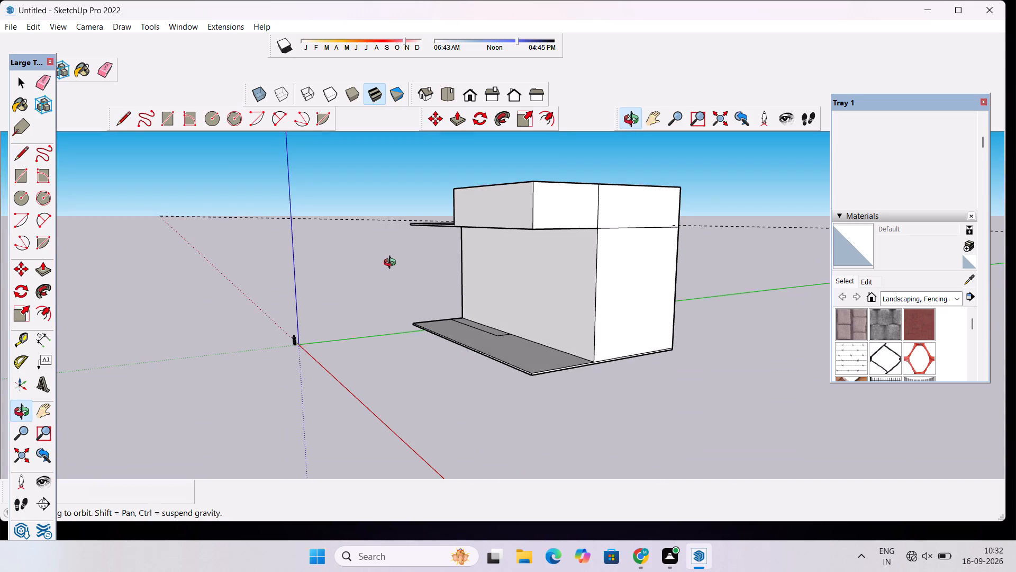
scroll(483, 200, "down", 3)
left_click_drag(483, 200, 515, 249)
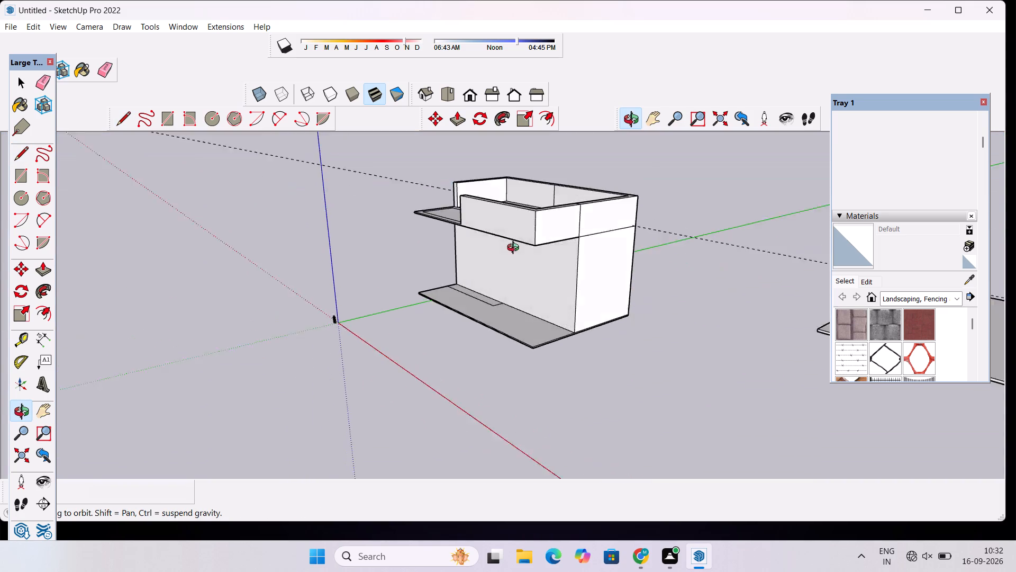
left_click_drag(515, 249, 713, 309)
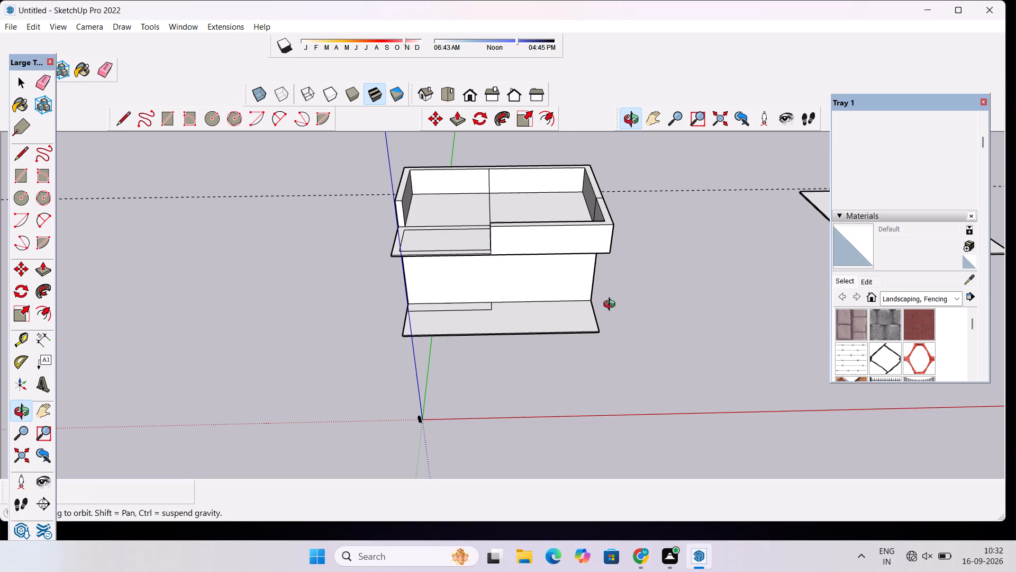
scroll(595, 315, "down", 1)
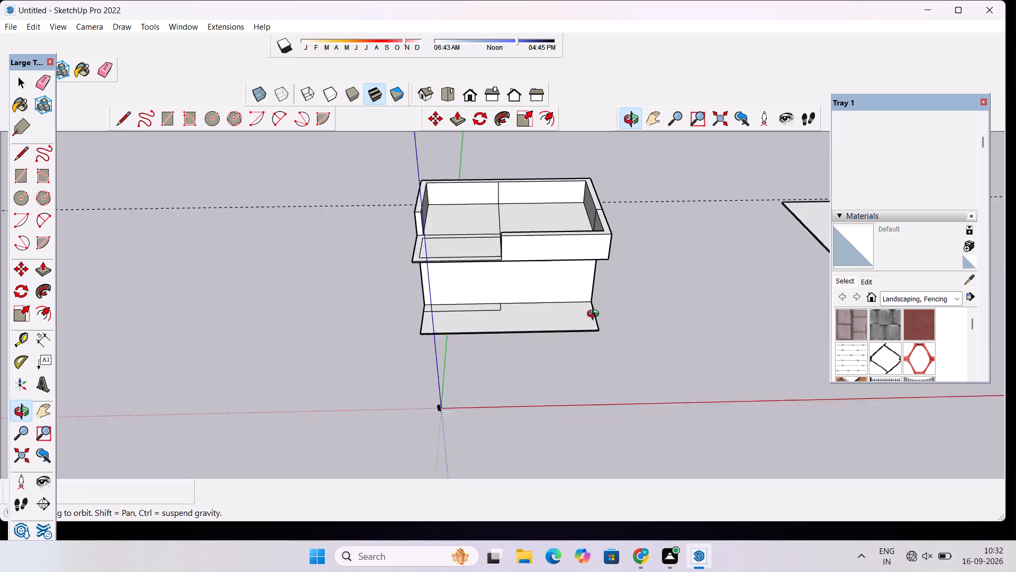
scroll(595, 315, "down", 2)
left_click_drag(594, 314, 616, 375)
scroll(611, 305, "up", 4)
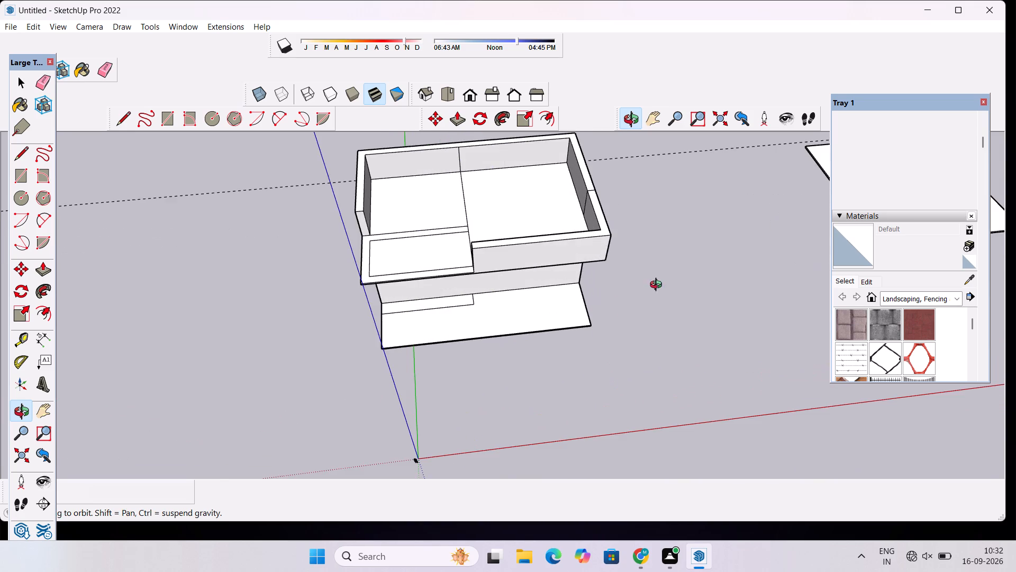
left_click_drag(658, 286, 505, 280)
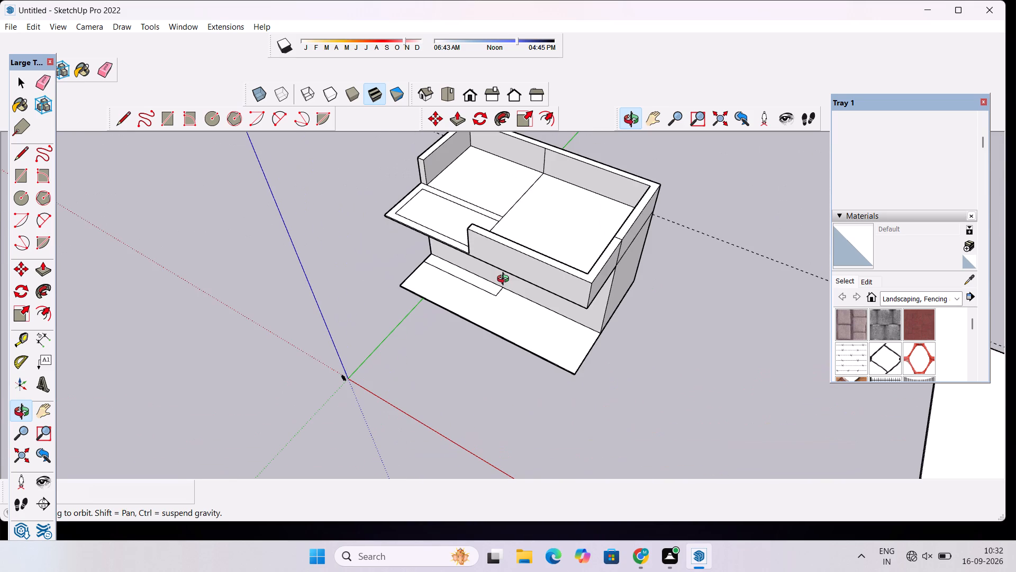
Examine the raised upper walls and the roof overhang from above, the front and the right side.
scroll(505, 280, "down", 4)
left_click_drag(631, 268, 540, 313)
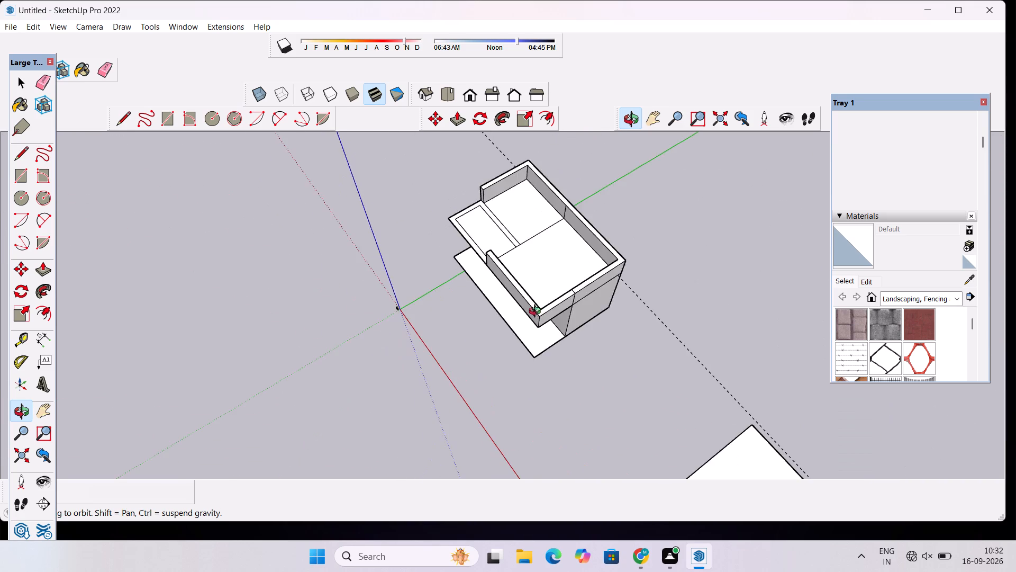
scroll(537, 312, "up", 6)
left_click_drag(547, 352, 596, 205)
scroll(542, 255, "up", 5)
left_click_drag(529, 278, 680, 142)
left_click_drag(635, 194, 570, 280, "shift")
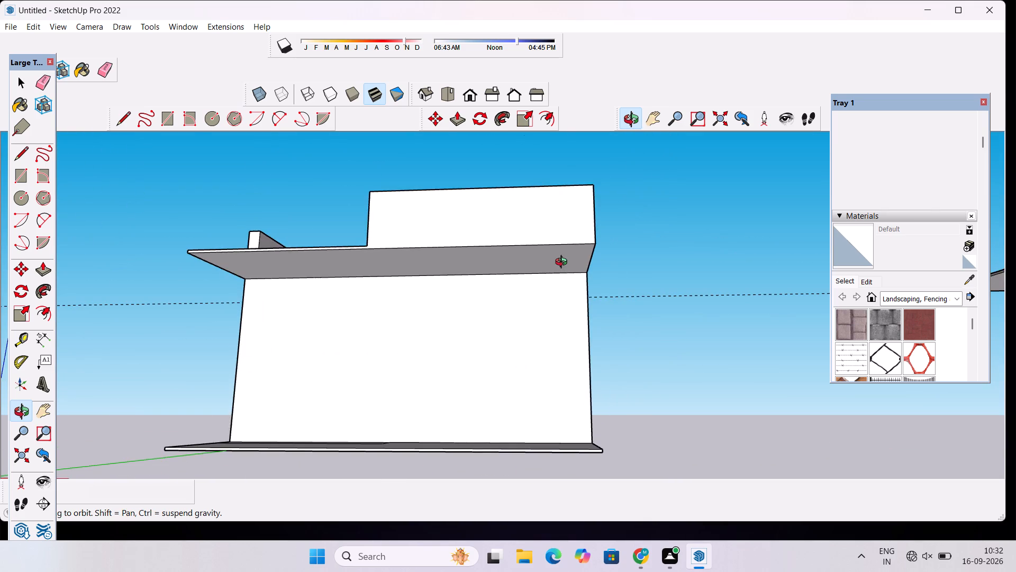
scroll(564, 263, "down", 2)
scroll(562, 256, "up", 7)
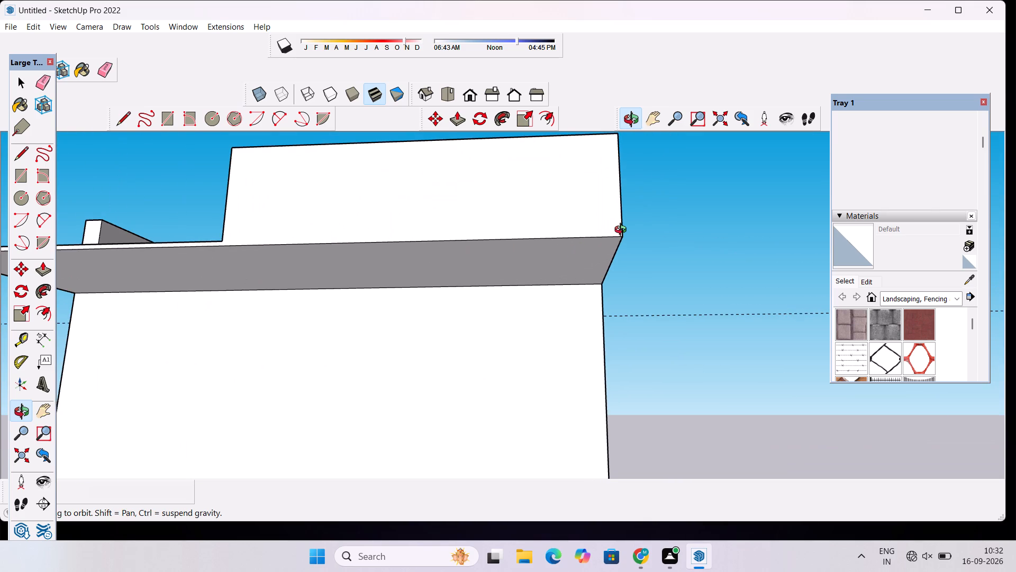
left_click_drag(623, 231, 427, 262)
scroll(425, 262, "down", 4)
left_click_drag(589, 272, 460, 264)
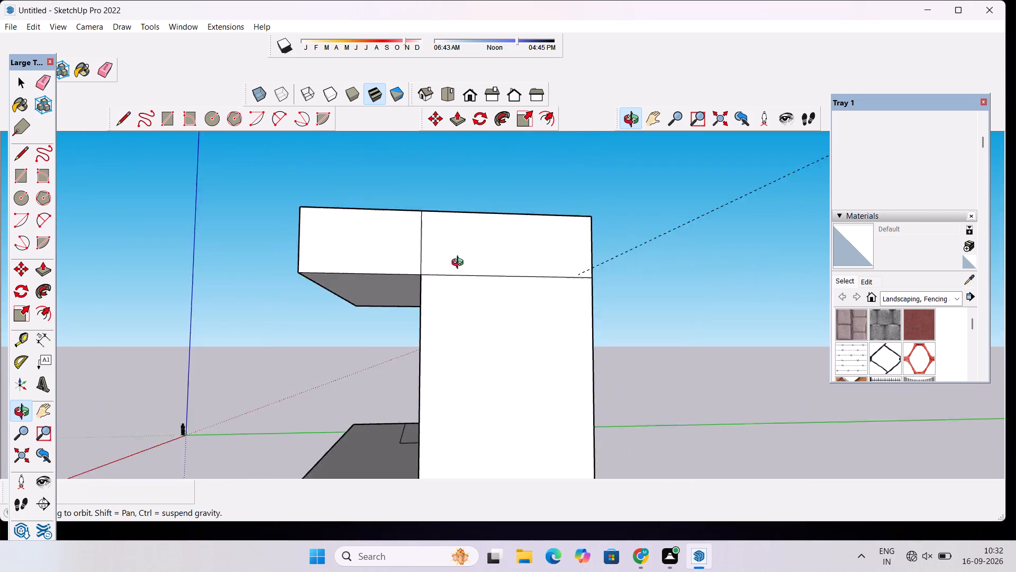
left_click_drag(460, 264, 413, 257)
Place a Tape Measure guide on the underside of the front roof overhang, 10' in from its right outer edge.
scroll(331, 275, "up", 8)
left_click_drag(367, 297, 391, 222)
scroll(391, 221, "down", 3)
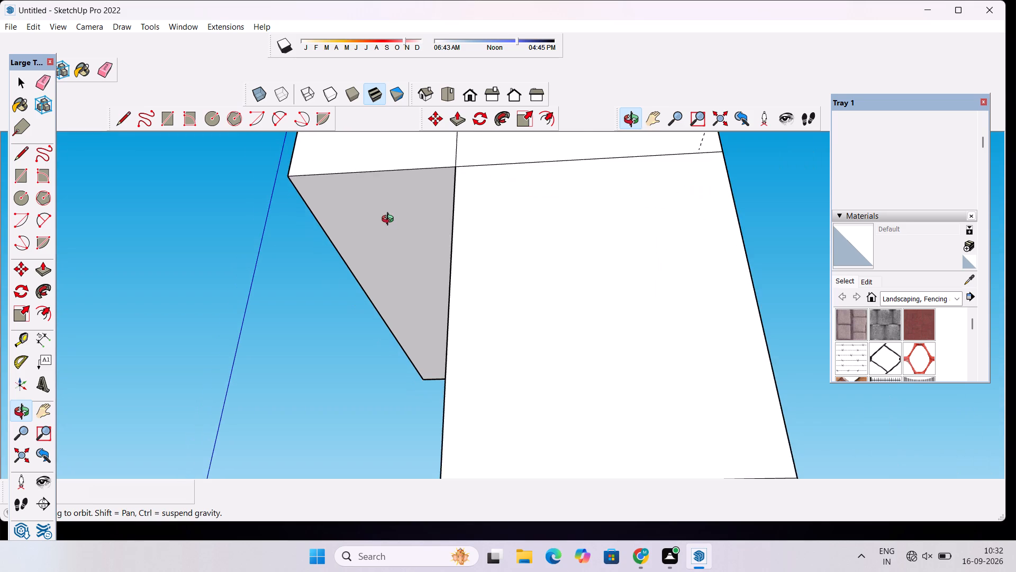
left_click_drag(385, 218, 414, 258, "shift")
scroll(421, 265, "up", 3)
left_click_drag(421, 265, 500, 265)
scroll(500, 261, "down", 4)
left_click_drag(502, 256, 491, 297, "shift")
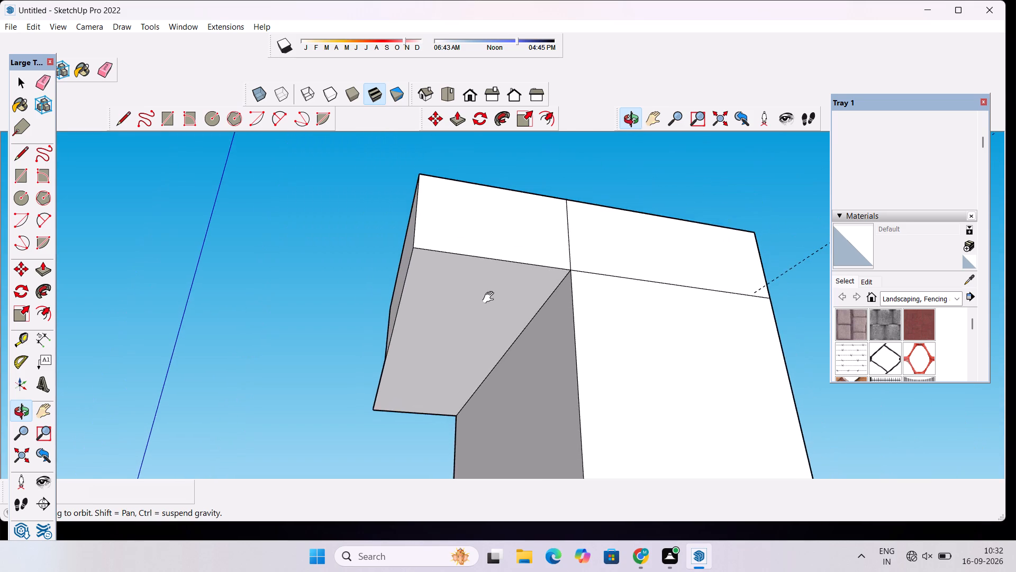
scroll(491, 298, "up", 5, "shift")
left_click_drag(487, 293, 484, 287)
key("t")
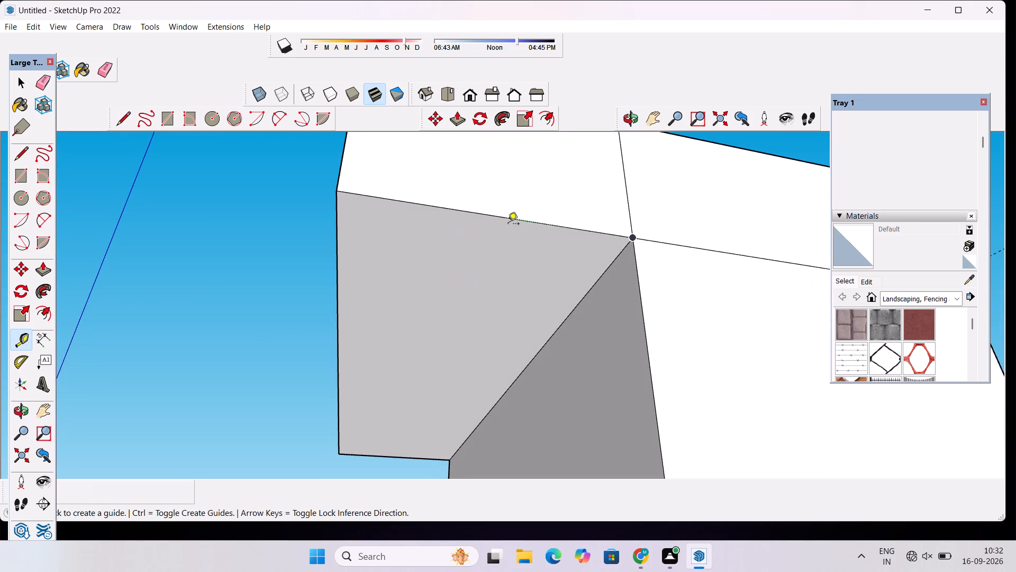
left_click(494, 216)
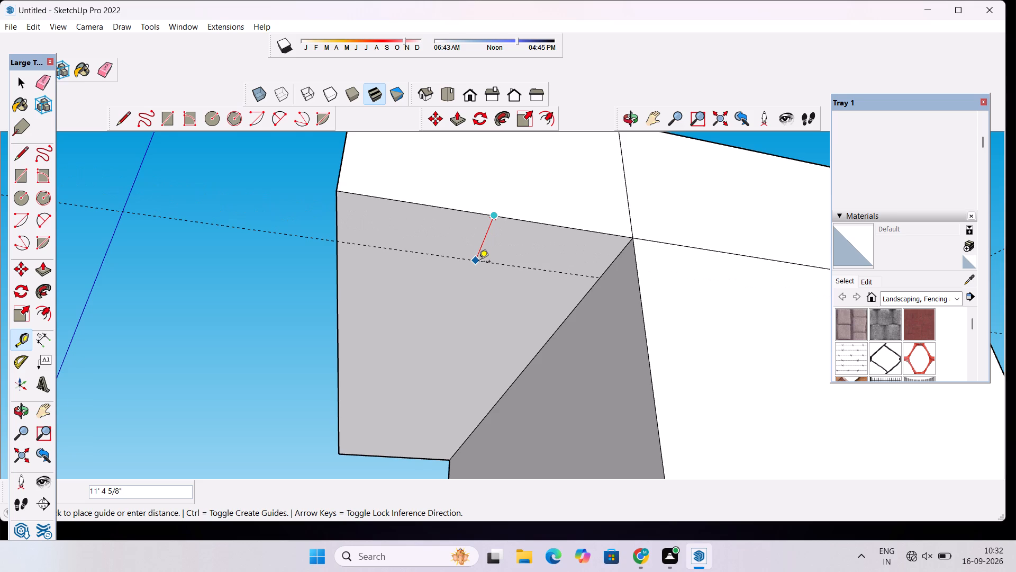
type("10'")
key("Return")
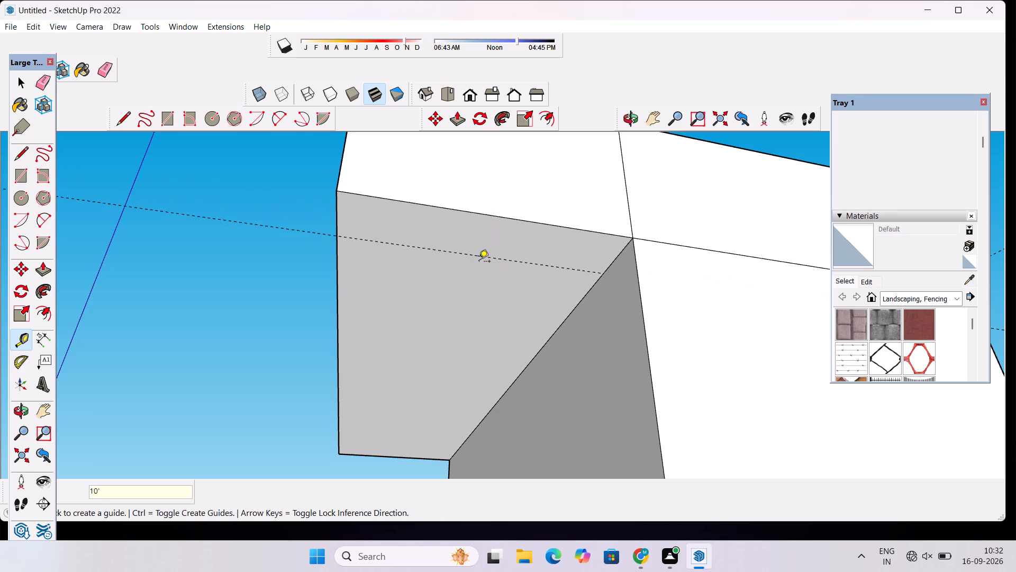
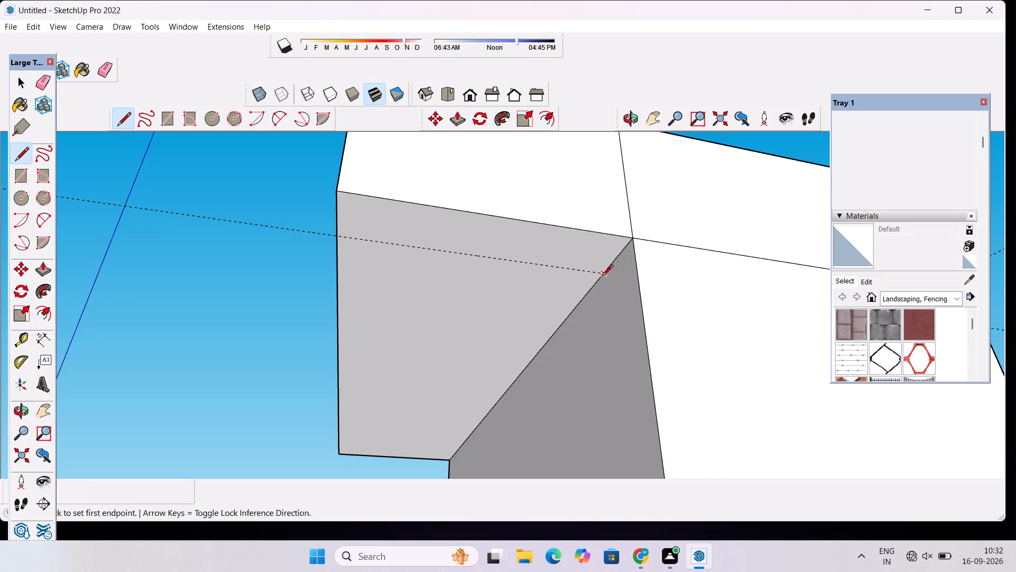
Draw a 40' line along the guide on the front overhang's underside, from the lower wall to the overhang's front edge.
left_click(603, 276)
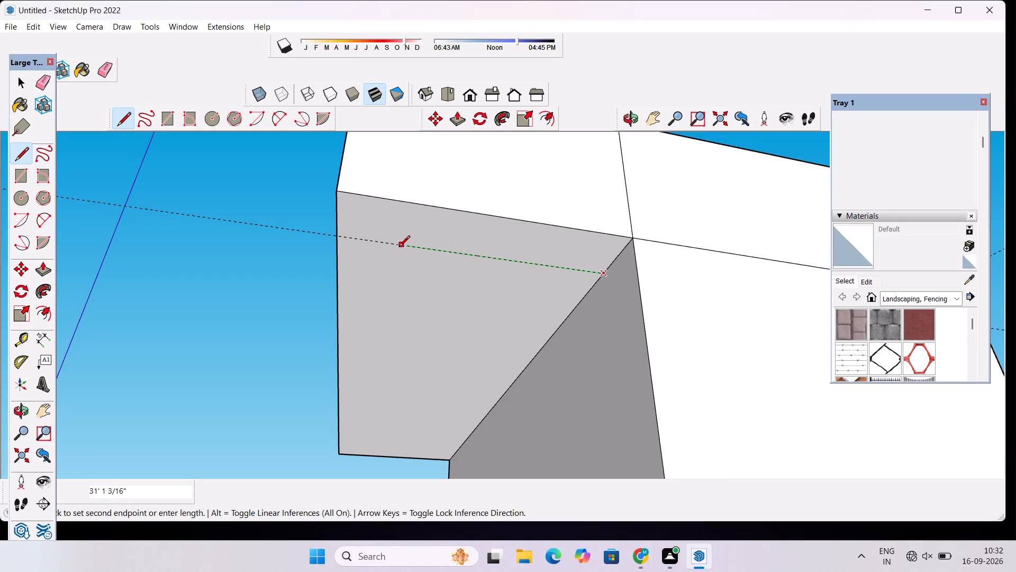
scroll(337, 236, "up", 2)
left_click(337, 236)
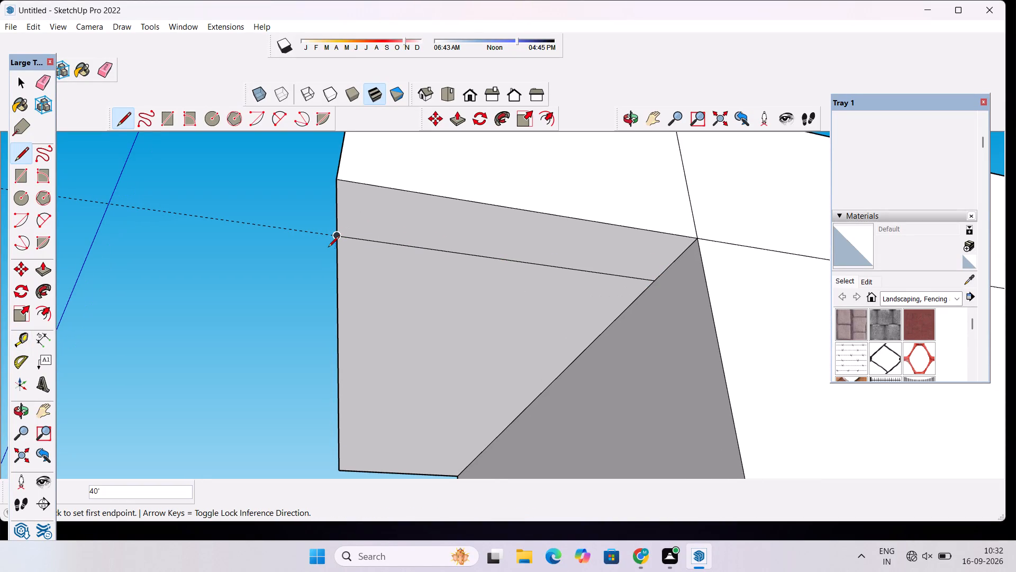
scroll(328, 246, "down", 7)
scroll(368, 150, "up", 4)
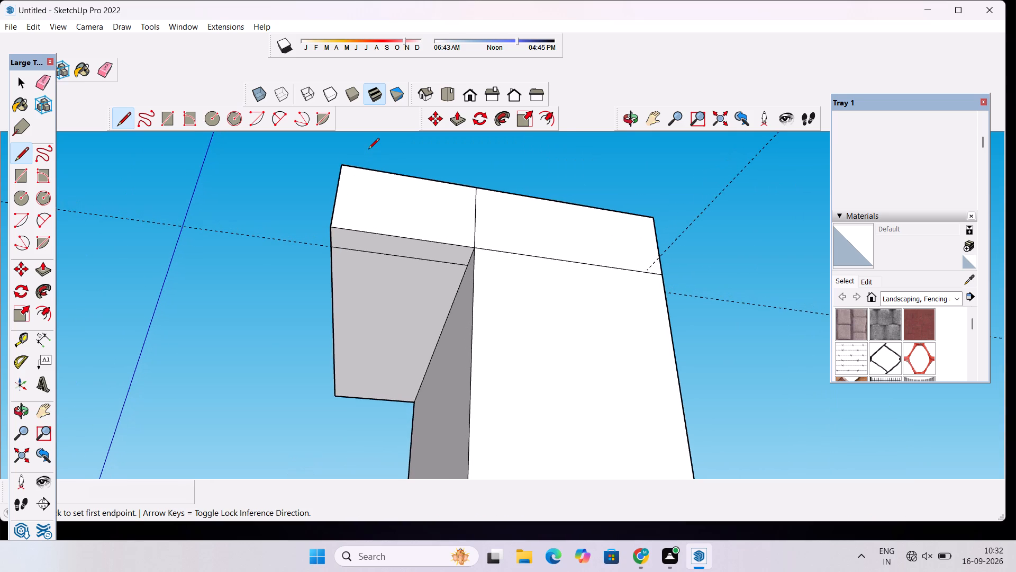
Erase the two remaining construction guides around the roof overhang.
scroll(368, 150, "up", 2)
key("space")
key("e")
left_click_drag(240, 217, 241, 239)
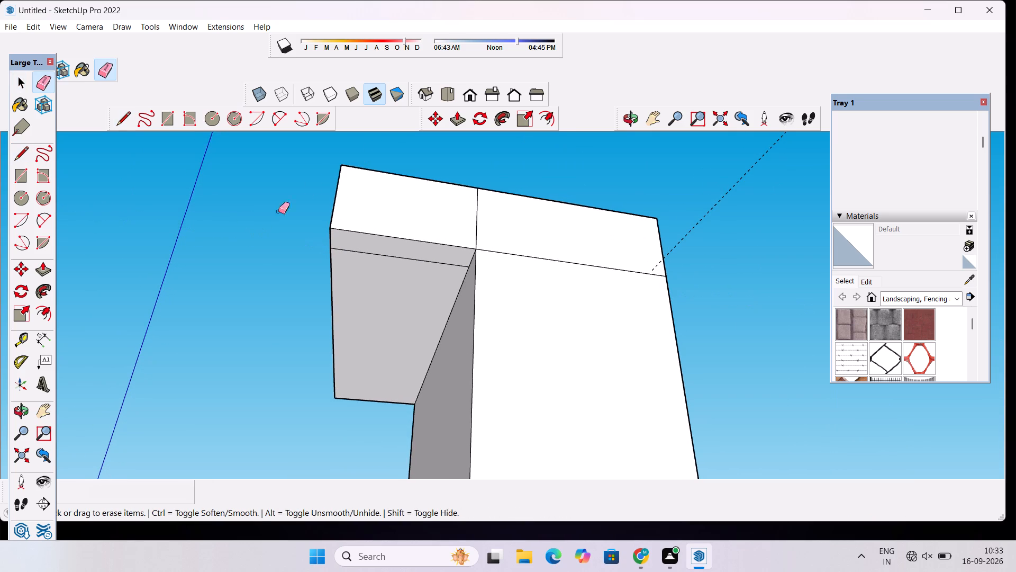
left_click_drag(712, 199, 714, 200)
left_click_drag(714, 200, 716, 204)
Examine the front overhang's underside, the strip drawn on it and the adjoining right side of the building.
scroll(447, 231, "down", 5)
scroll(404, 242, "up", 5)
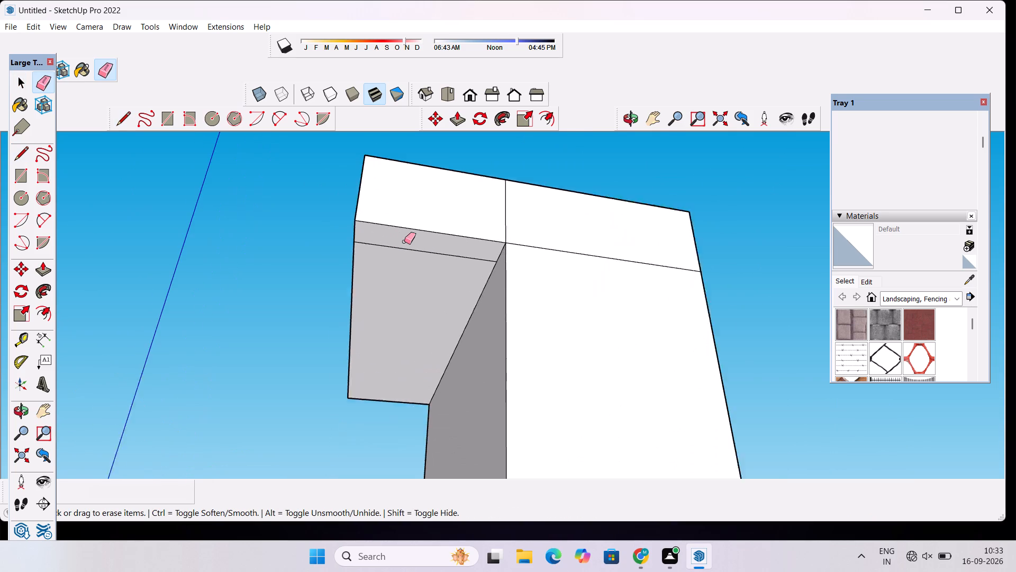
scroll(404, 242, "up", 2)
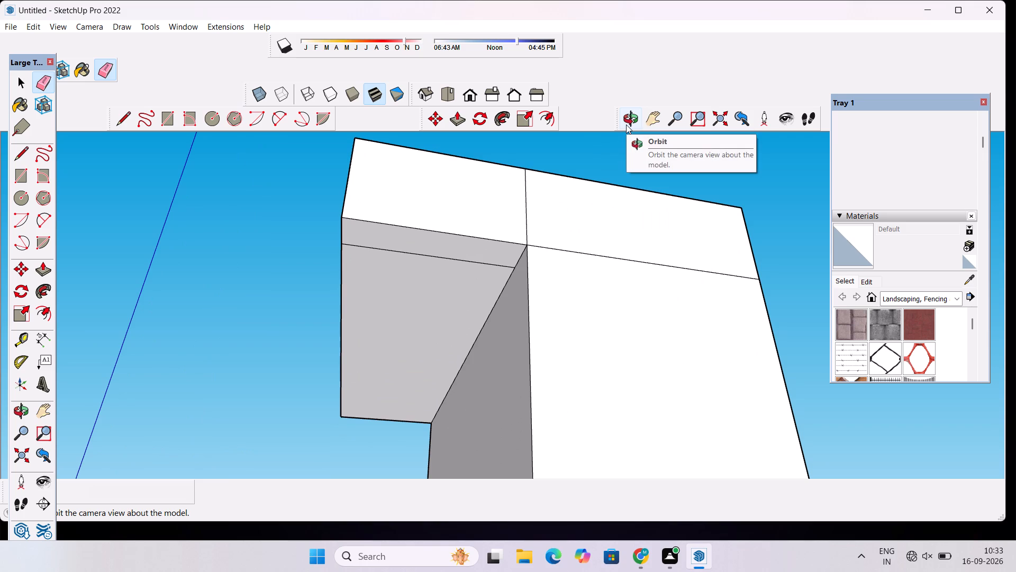
left_click(626, 124)
left_click_drag(573, 236, 501, 238)
scroll(477, 199, "down", 5, "shift")
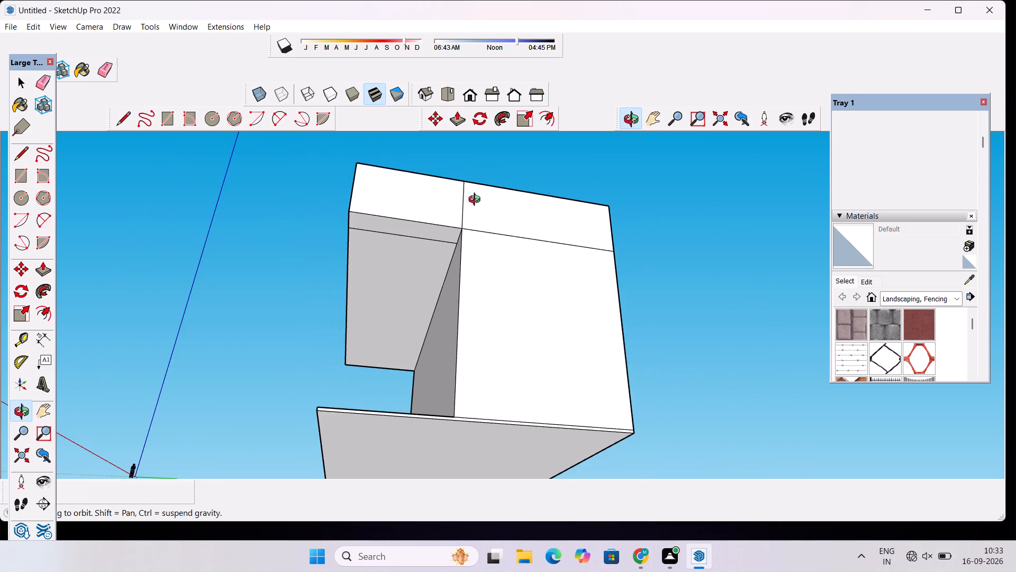
left_click_drag(467, 237, 457, 249)
scroll(451, 227, "up", 4)
scroll(459, 215, "down", 4)
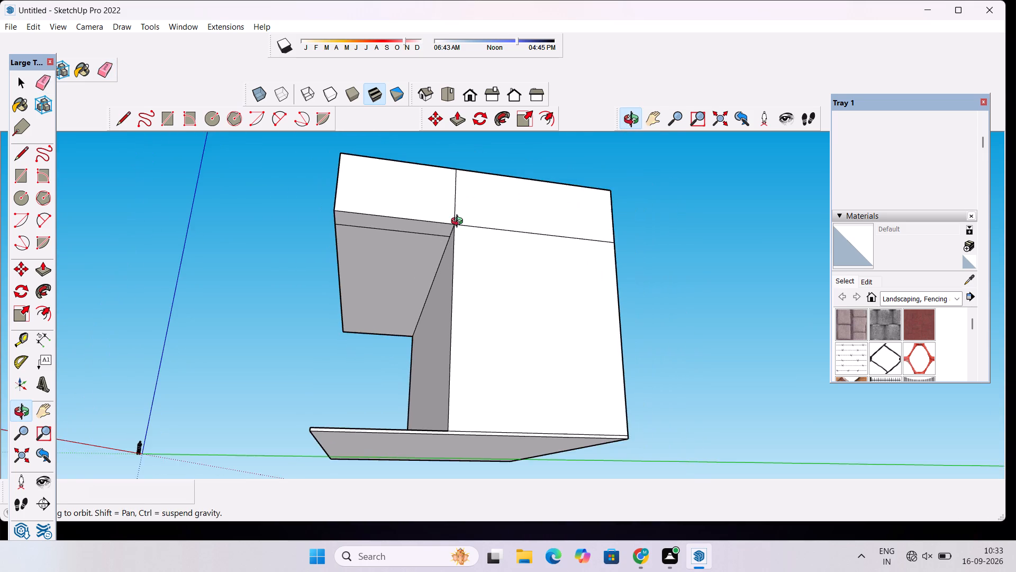
left_click_drag(459, 223, 463, 236)
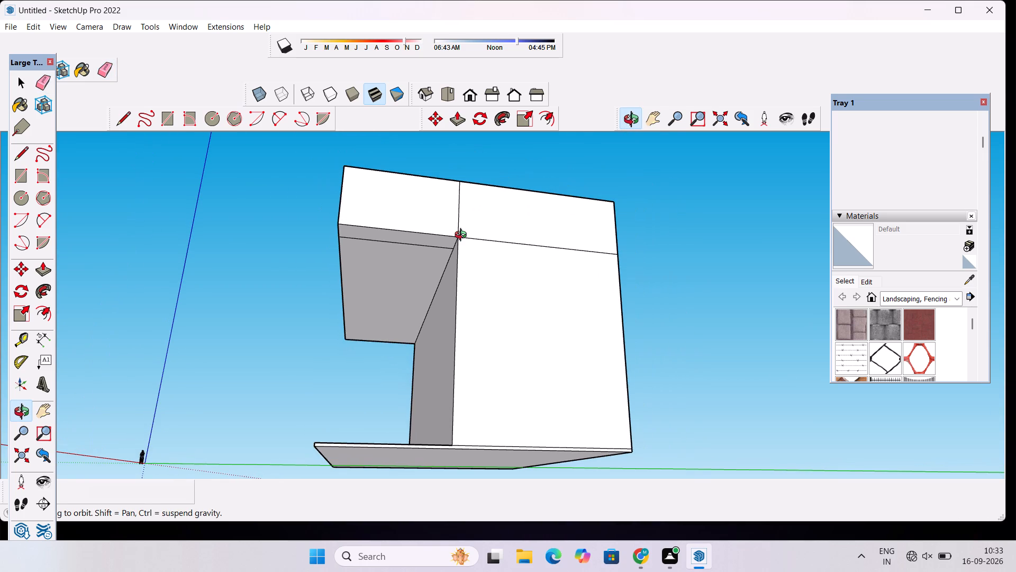
scroll(463, 237, "down", 4)
left_click_drag(463, 248, 459, 314)
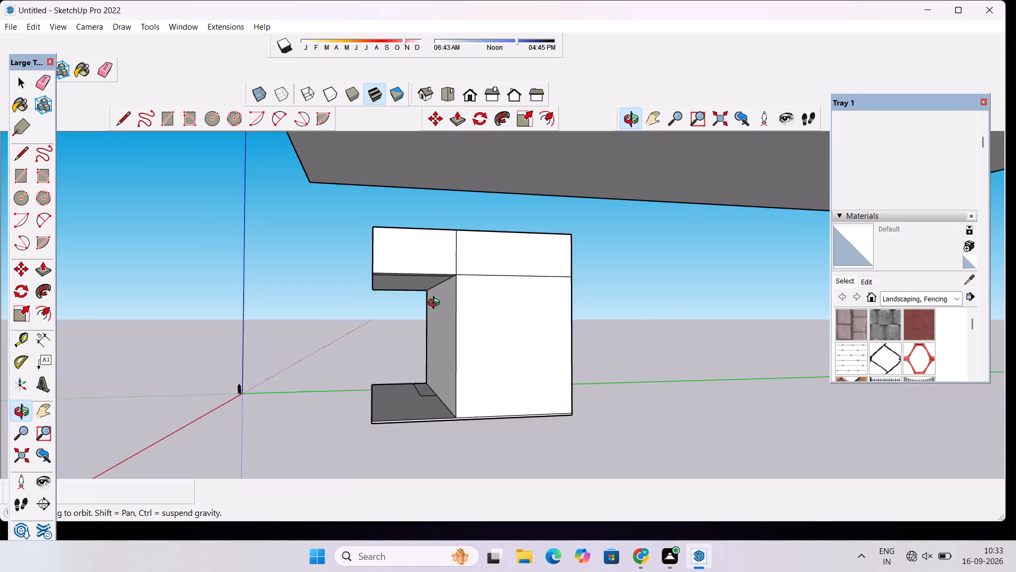
scroll(436, 304, "up", 4)
left_click_drag(435, 303, 459, 241)
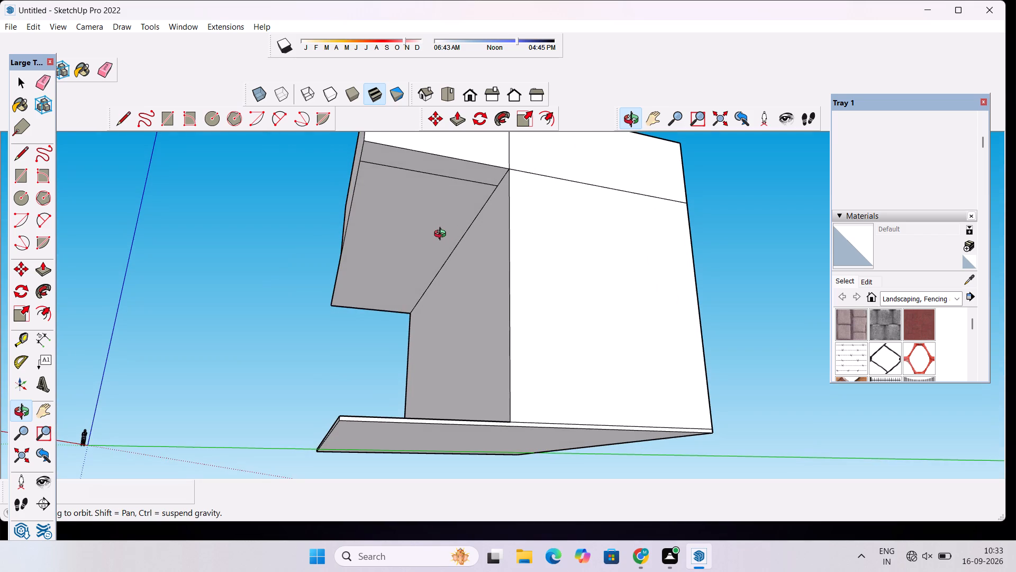
left_click_drag(442, 235, 451, 277)
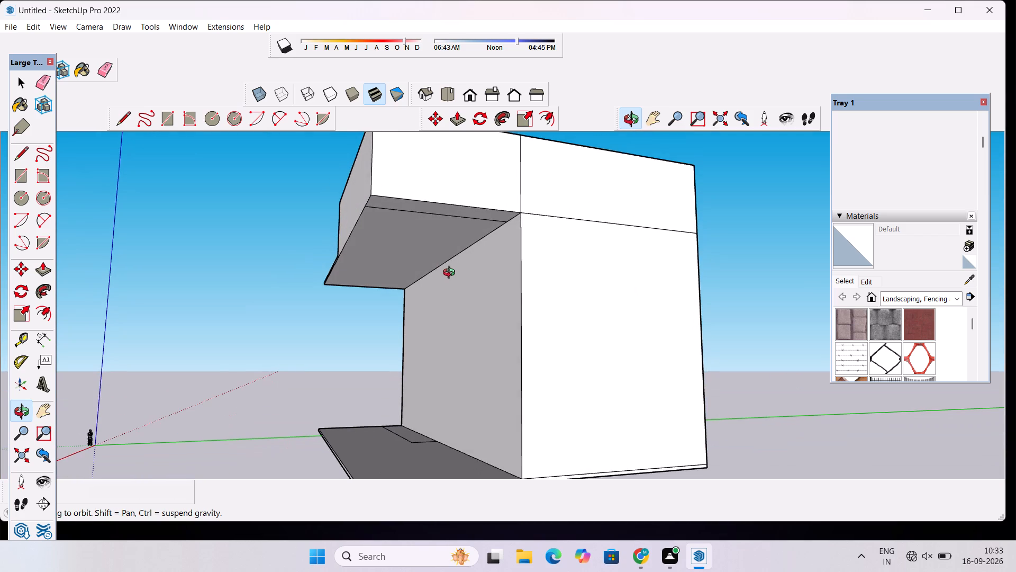
left_click_drag(464, 227, 471, 293)
scroll(464, 285, "down", 5)
left_click_drag(456, 306, 446, 167)
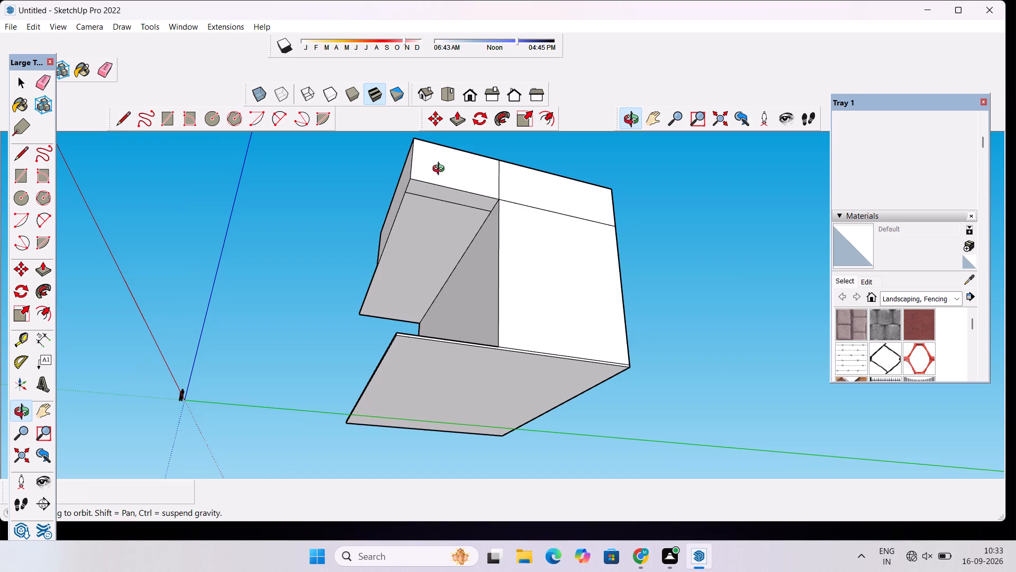
left_click_drag(432, 183, 409, 202)
scroll(409, 202, "up", 9)
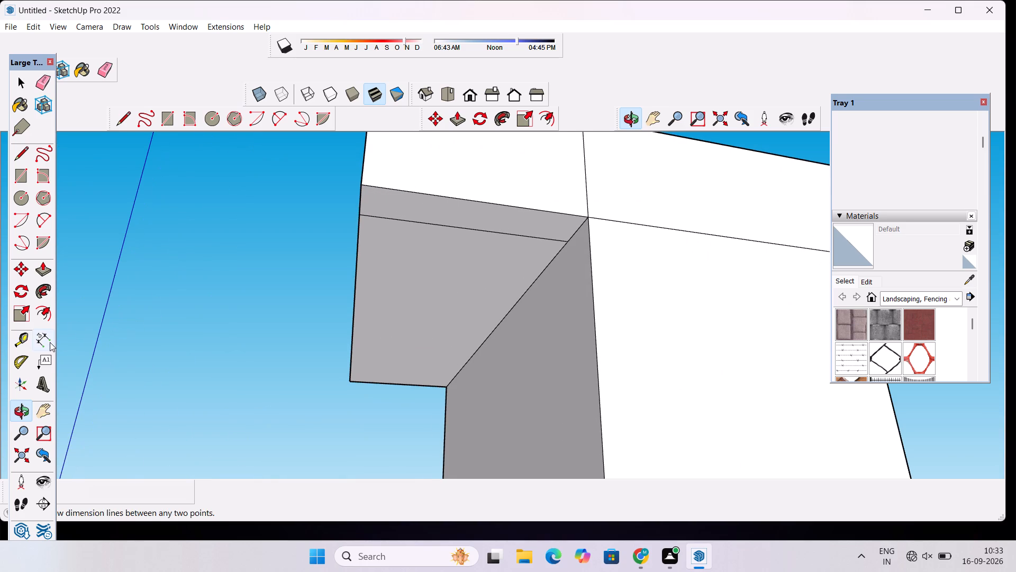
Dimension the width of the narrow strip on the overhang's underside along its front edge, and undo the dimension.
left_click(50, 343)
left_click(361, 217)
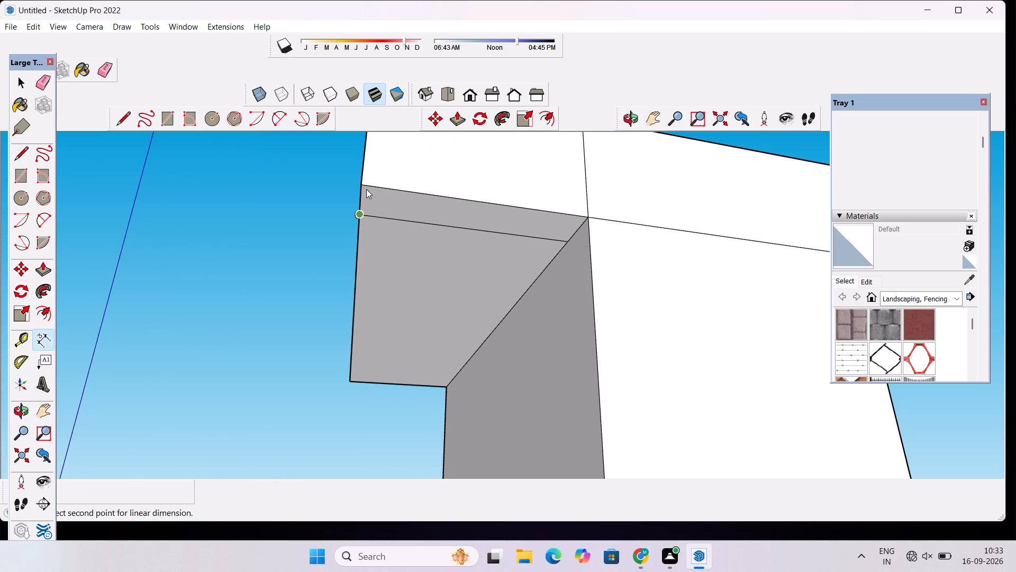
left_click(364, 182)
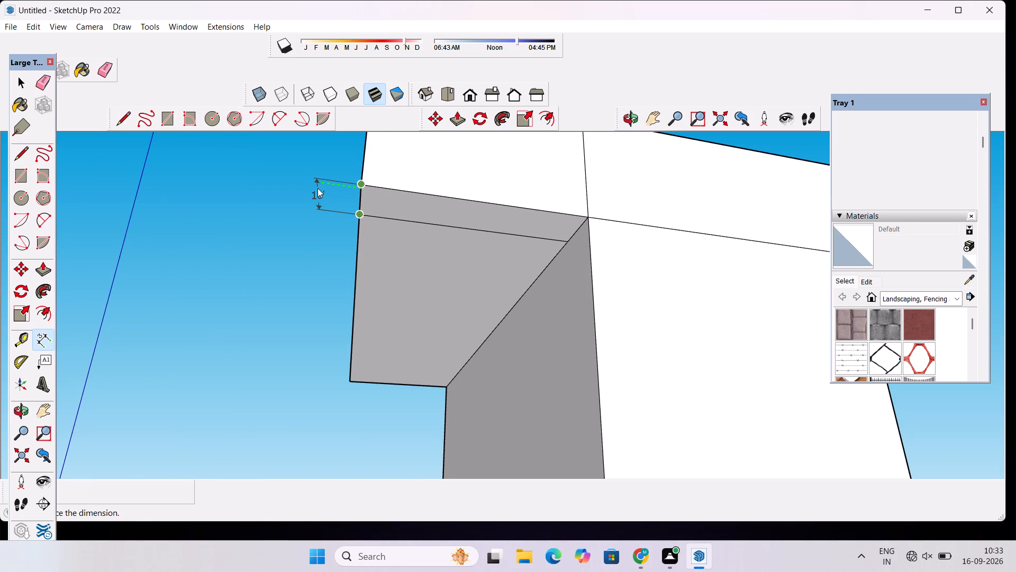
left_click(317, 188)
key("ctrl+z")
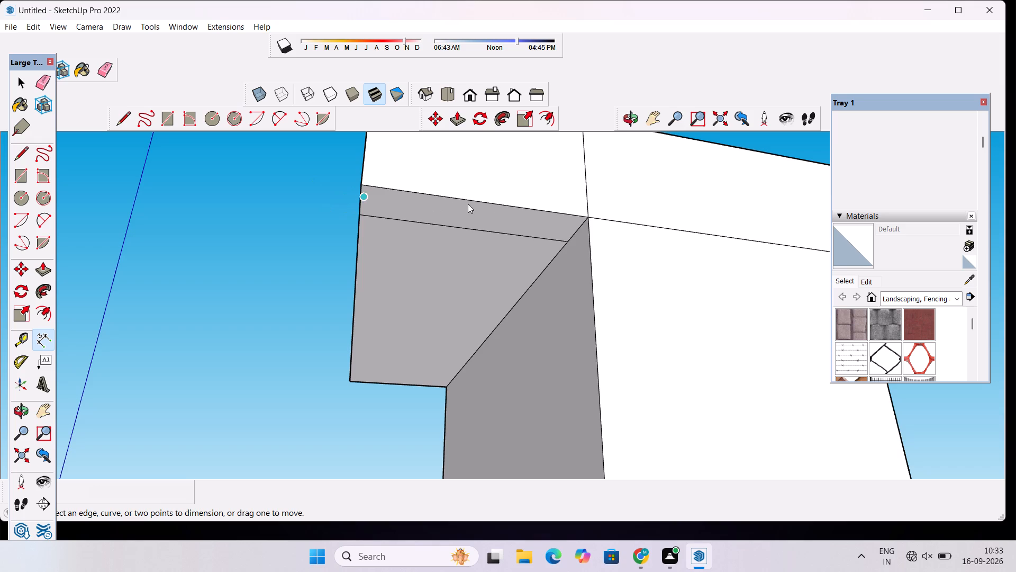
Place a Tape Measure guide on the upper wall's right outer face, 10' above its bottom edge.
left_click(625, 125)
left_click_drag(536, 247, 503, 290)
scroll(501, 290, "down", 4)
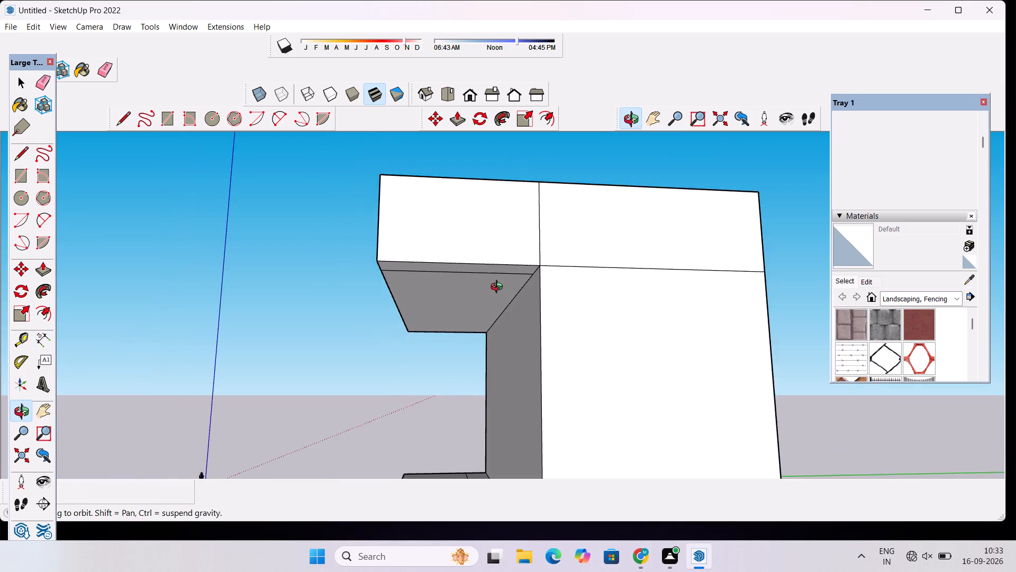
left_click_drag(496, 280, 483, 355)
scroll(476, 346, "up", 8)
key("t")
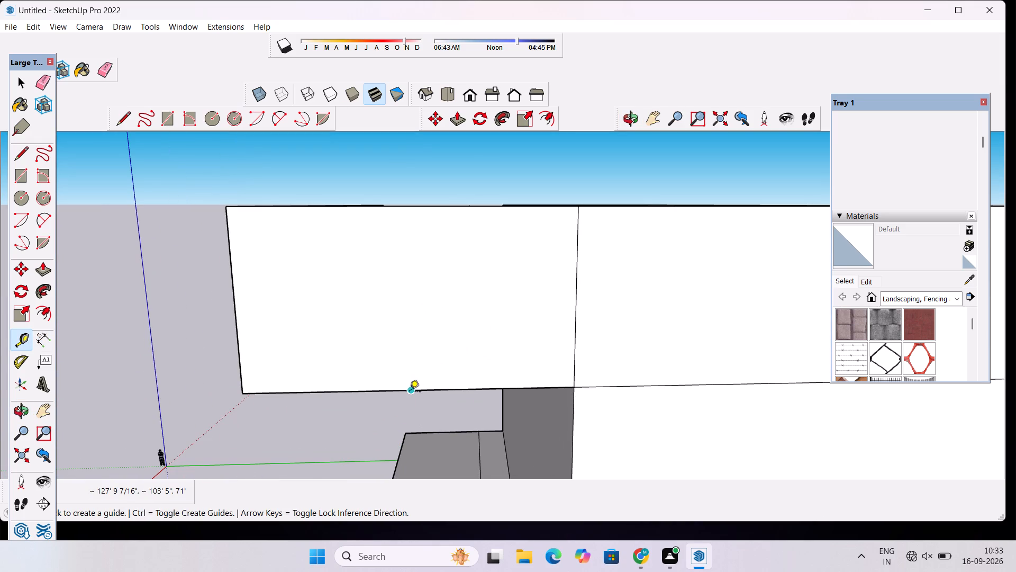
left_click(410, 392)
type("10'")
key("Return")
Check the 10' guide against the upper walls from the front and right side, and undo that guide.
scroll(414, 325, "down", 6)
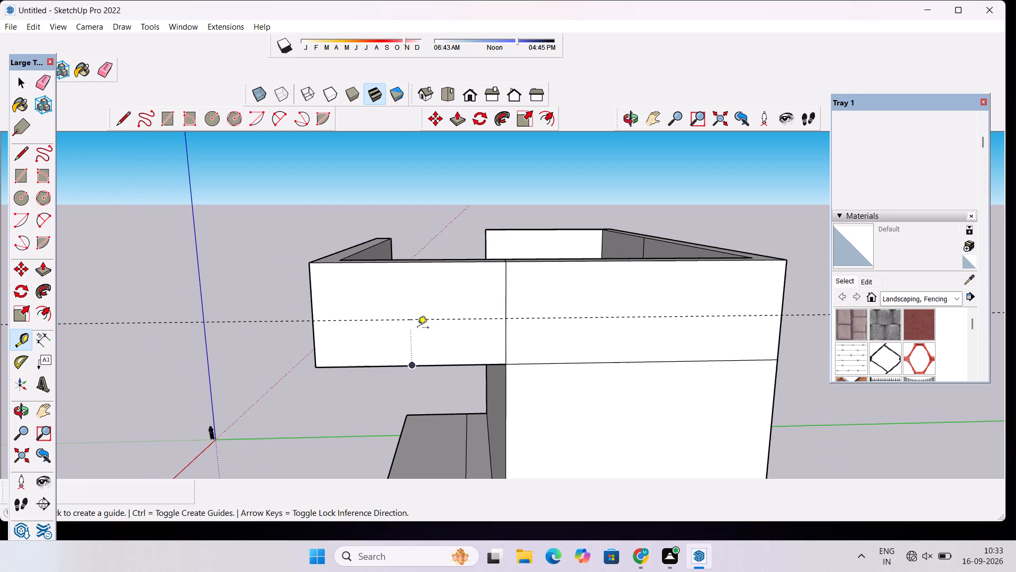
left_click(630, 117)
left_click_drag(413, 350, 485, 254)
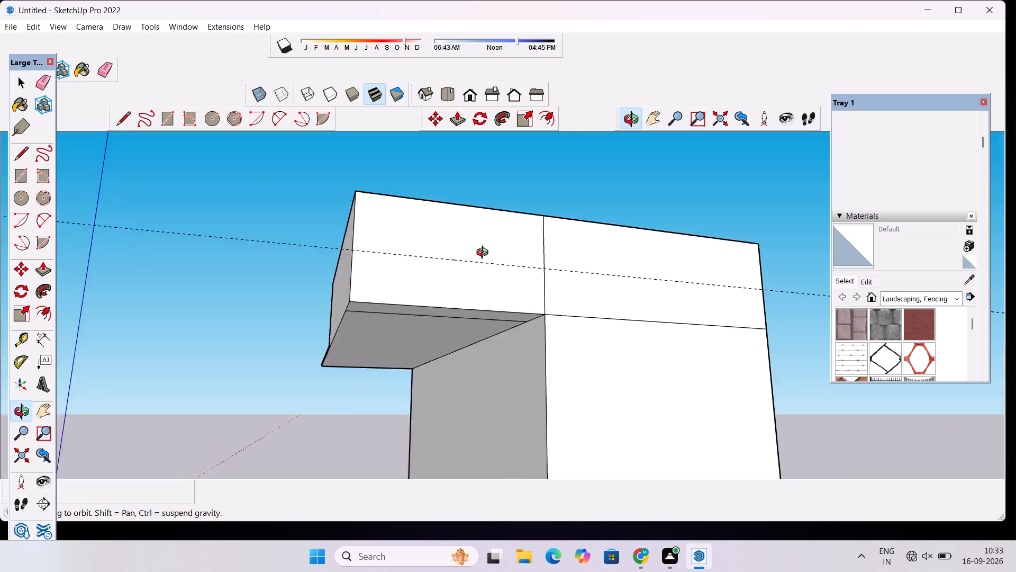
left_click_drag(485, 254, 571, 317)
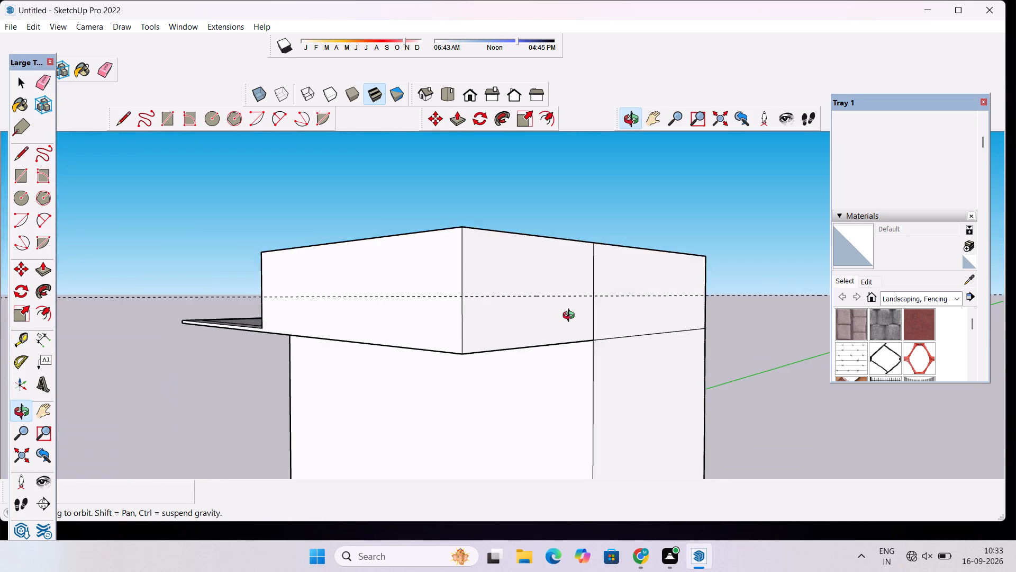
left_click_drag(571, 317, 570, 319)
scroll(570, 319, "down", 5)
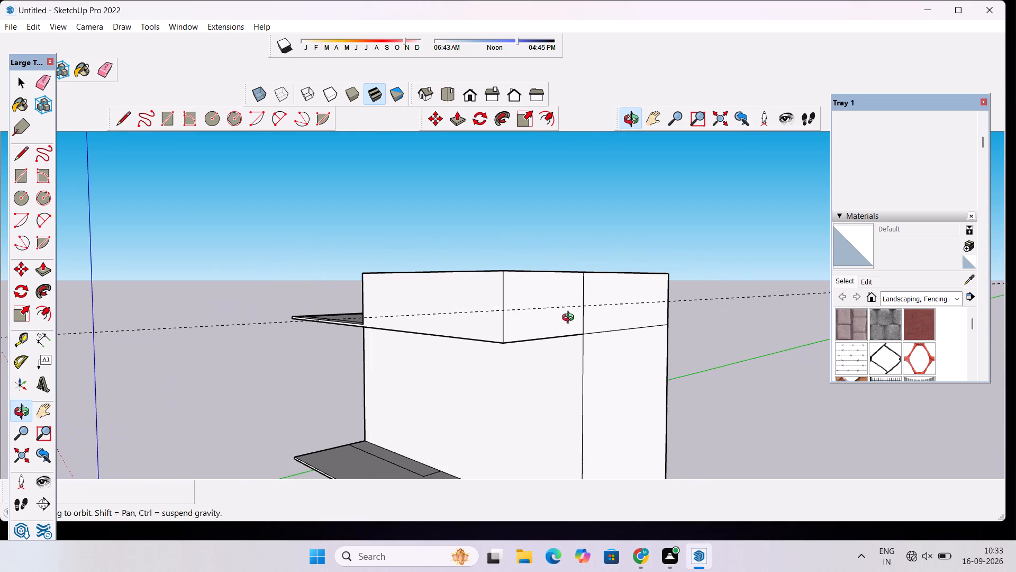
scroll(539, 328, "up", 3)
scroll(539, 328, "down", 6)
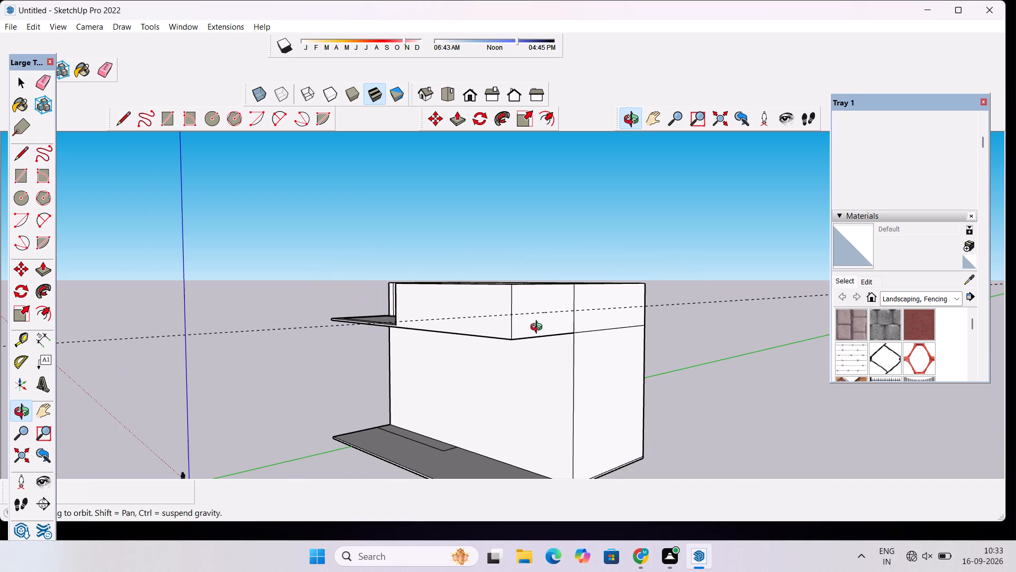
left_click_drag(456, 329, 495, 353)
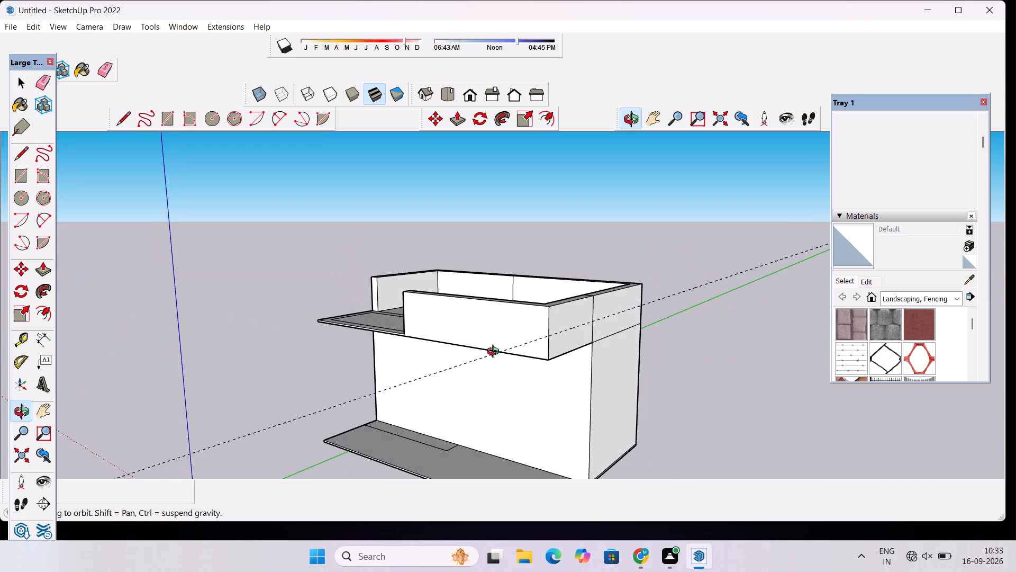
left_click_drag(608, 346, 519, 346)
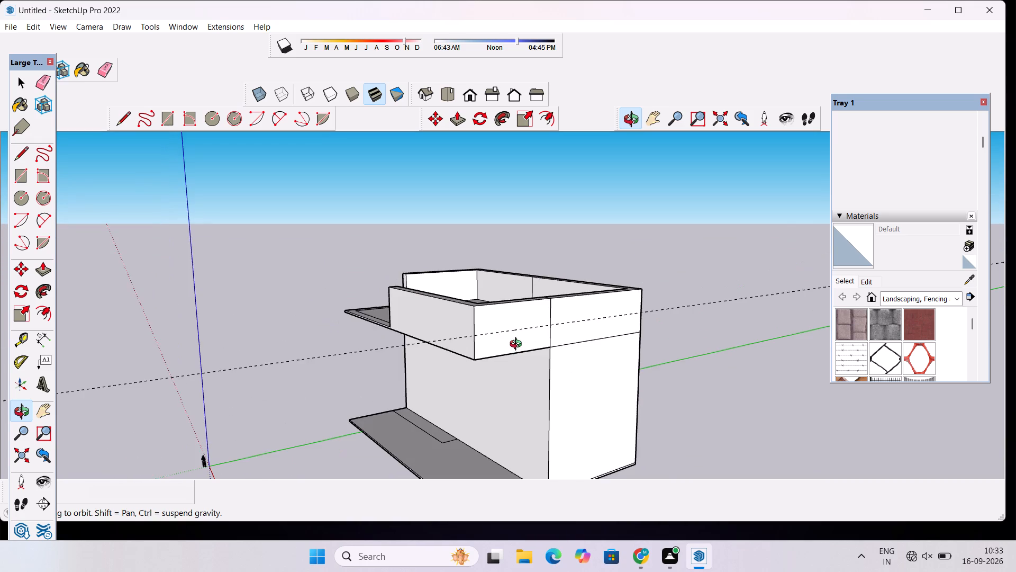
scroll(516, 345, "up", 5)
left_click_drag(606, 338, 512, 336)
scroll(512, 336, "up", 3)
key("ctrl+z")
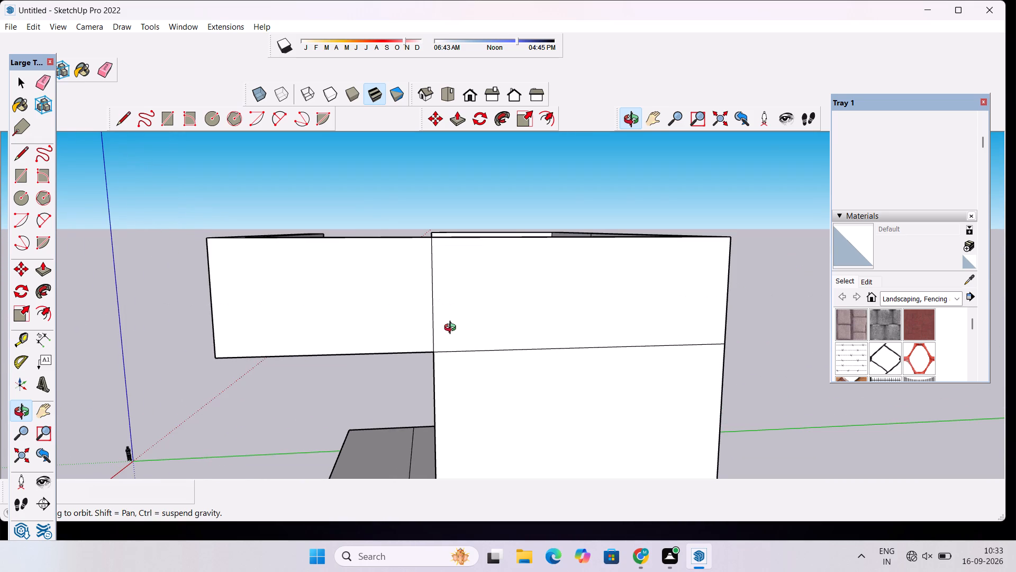
Place a Tape Measure guide on the upper wall's right outer face, 6' above its bottom edge.
key("t")
scroll(334, 344, "up", 4)
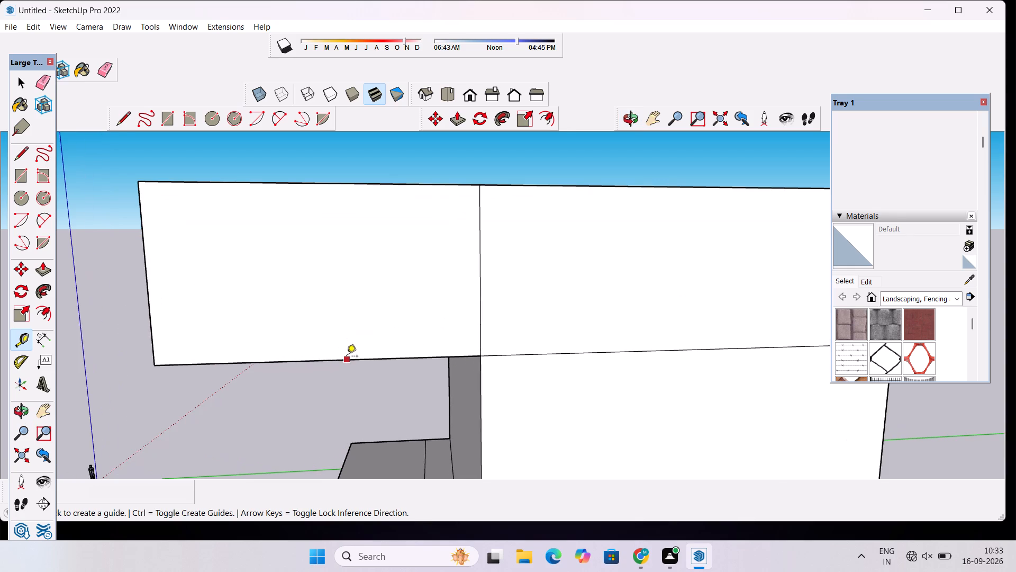
left_click(347, 357)
type("6'")
key("Return")
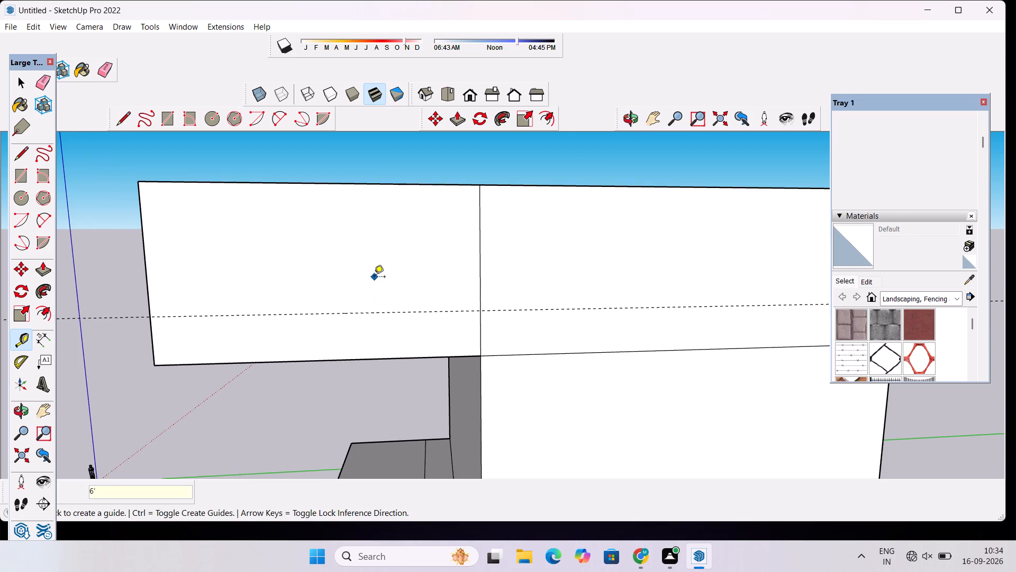
Erase the line dividing off the strip at the right end of the overhang's underside.
scroll(352, 282, "down", 4)
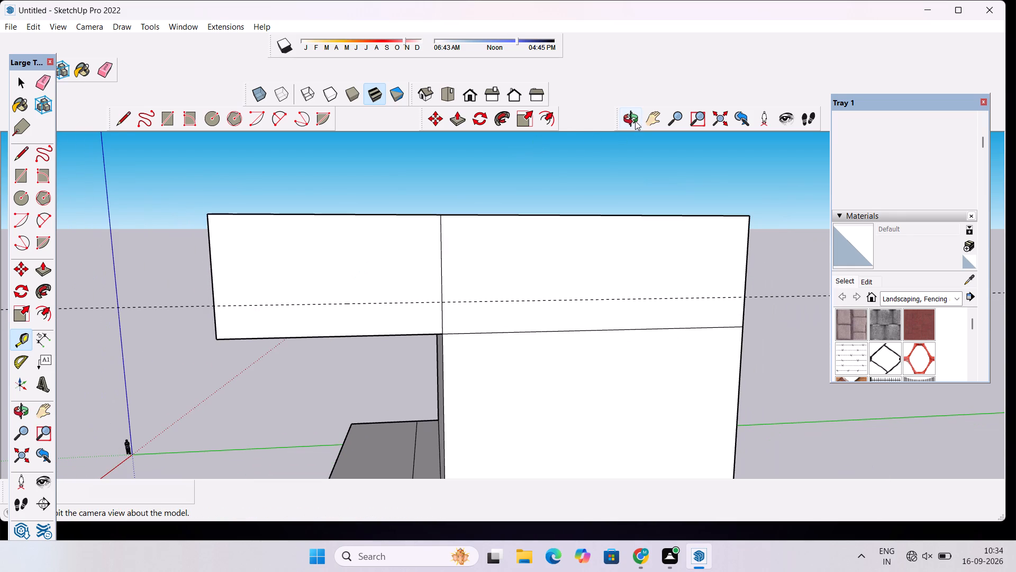
left_click(635, 121)
scroll(543, 185, "down", 3)
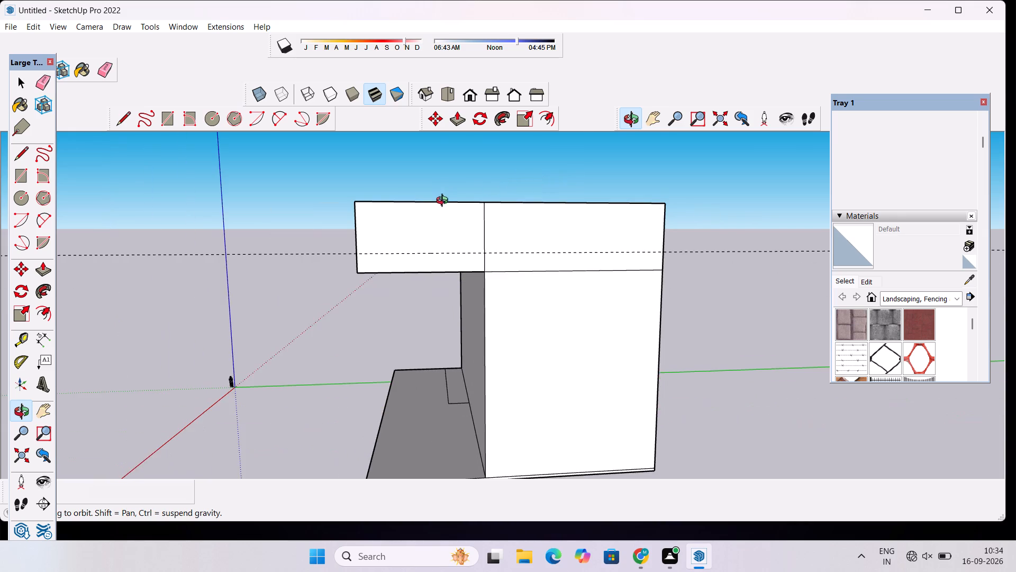
left_click_drag(444, 202, 600, 194)
scroll(590, 226, "up", 3)
left_click_drag(543, 257, 564, 293)
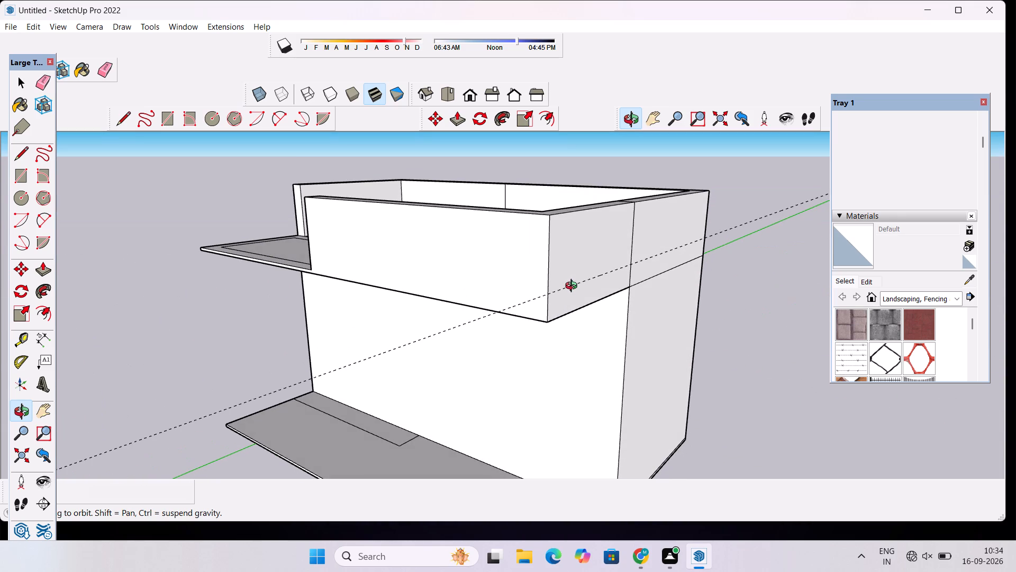
left_click_drag(581, 276, 470, 217)
scroll(446, 224, "up", 3, "shift")
left_click_drag(488, 252, 583, 131)
left_click_drag(565, 188, 562, 228)
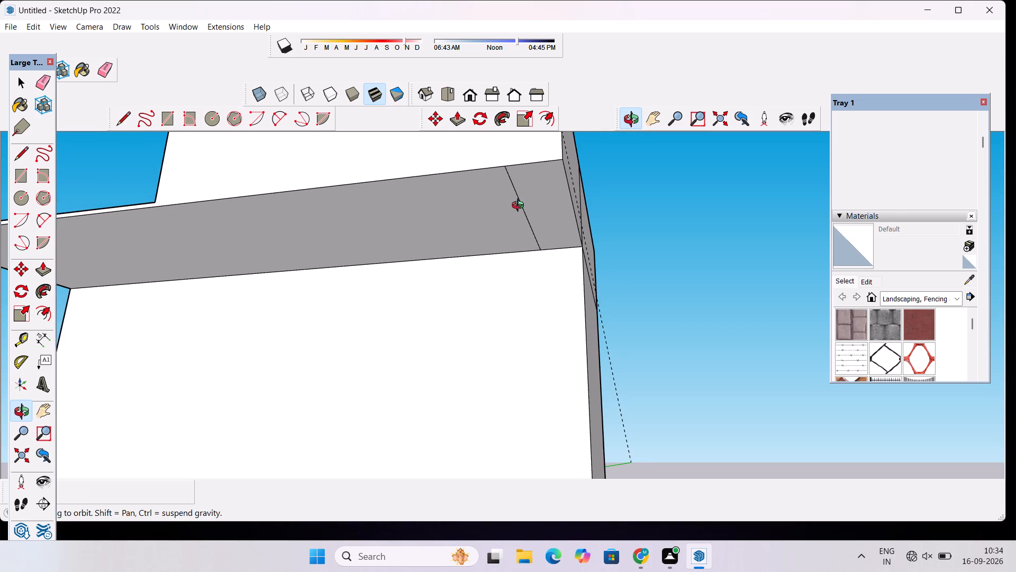
scroll(520, 207, "up", 2)
left_click_drag(507, 202, 557, 236)
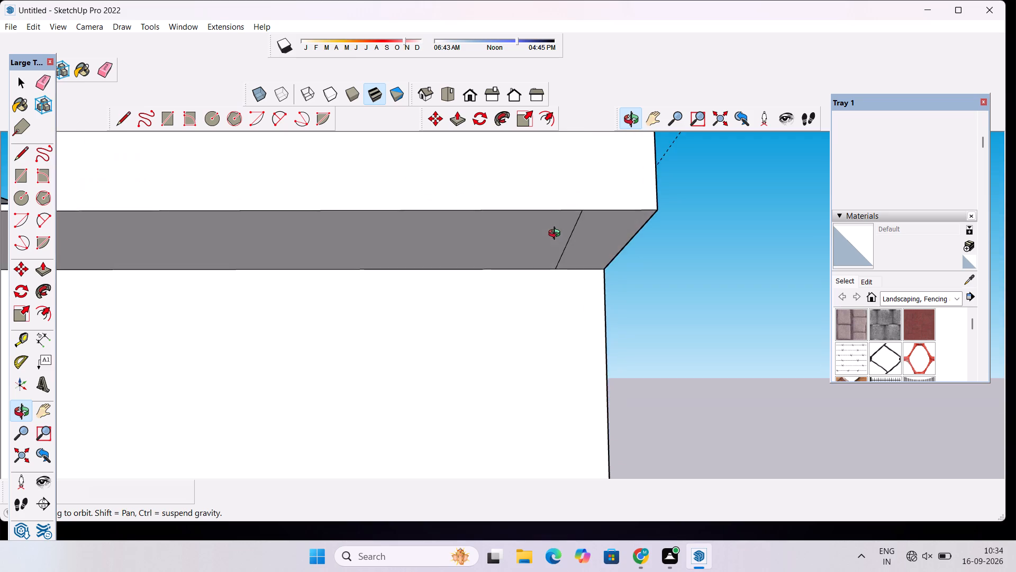
scroll(557, 204, "down", 10)
left_click_drag(556, 213, 556, 269)
left_click_drag(568, 249, 581, 129)
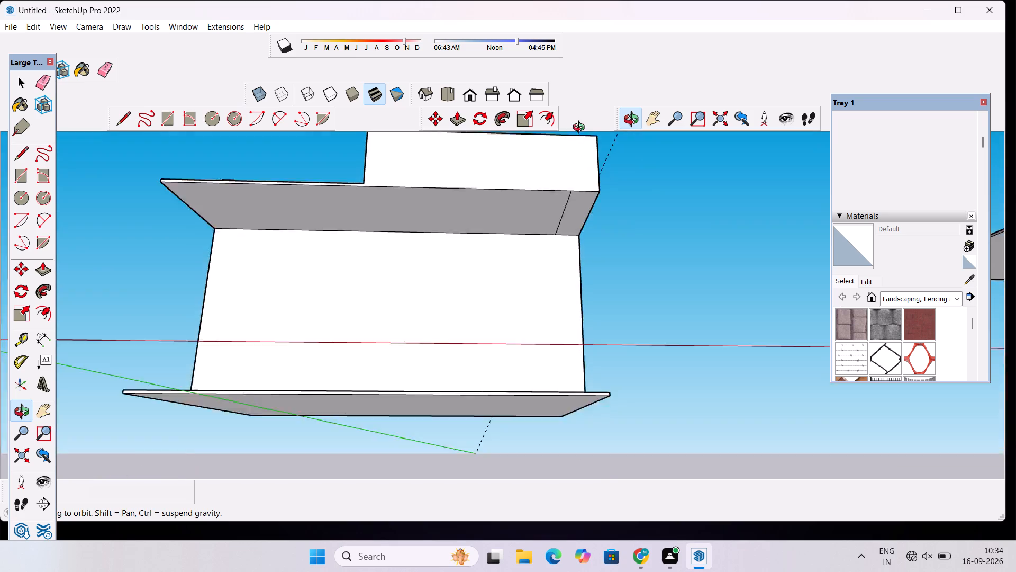
left_click_drag(581, 129, 581, 105)
scroll(577, 172, "up", 9)
left_click_drag(578, 222, 548, 239, "shift")
key("e")
left_click_drag(509, 230, 515, 241)
Place a Tape Measure guide on the overhang's underside, 6' in from its right edge.
key("t")
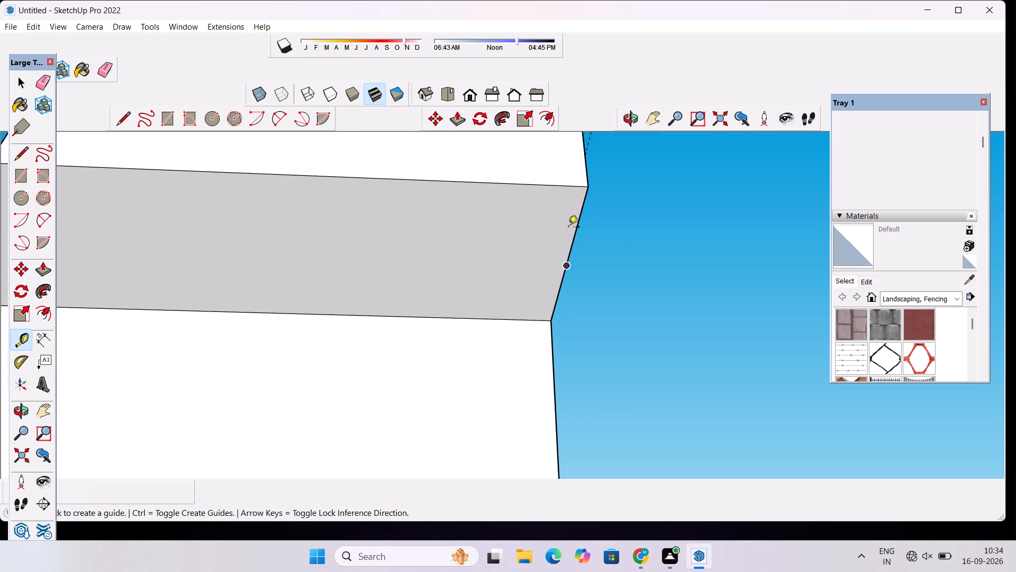
left_click(574, 237)
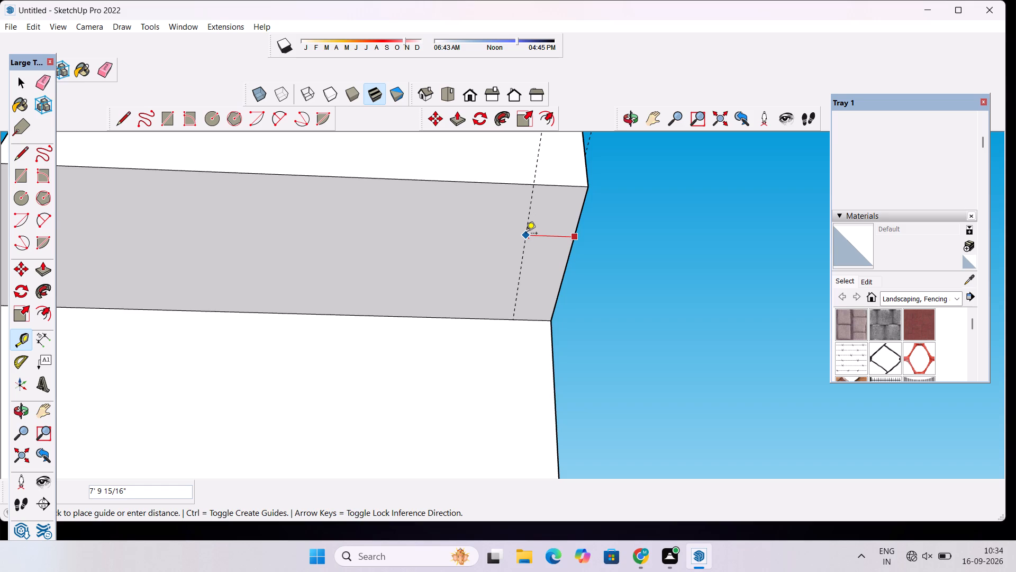
type("6'")
key("Return")
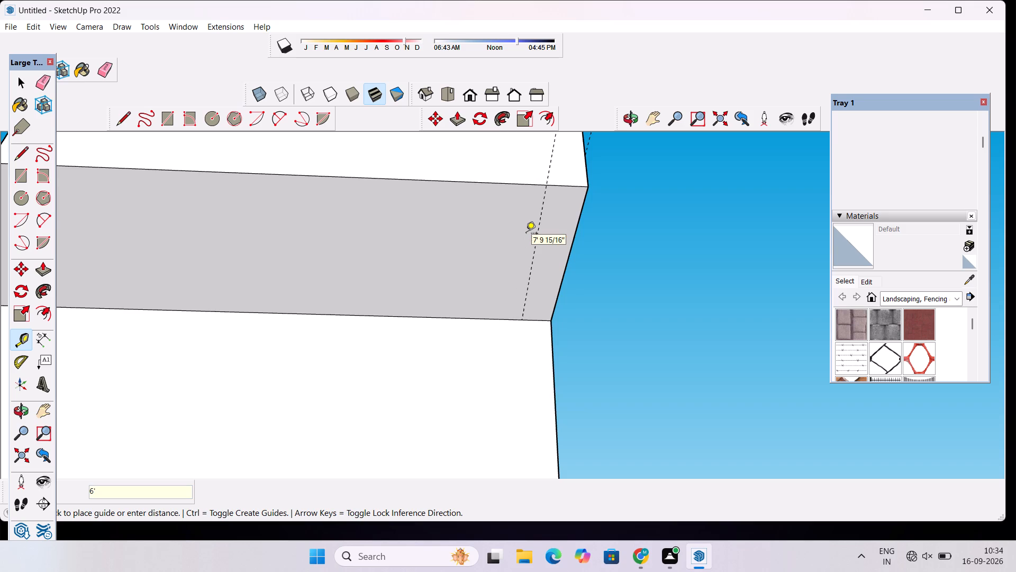
Draw a 40' line along the 6' guide across the overhang's underside, from the lower wall to the front edge.
scroll(519, 242, "down", 3)
key("l")
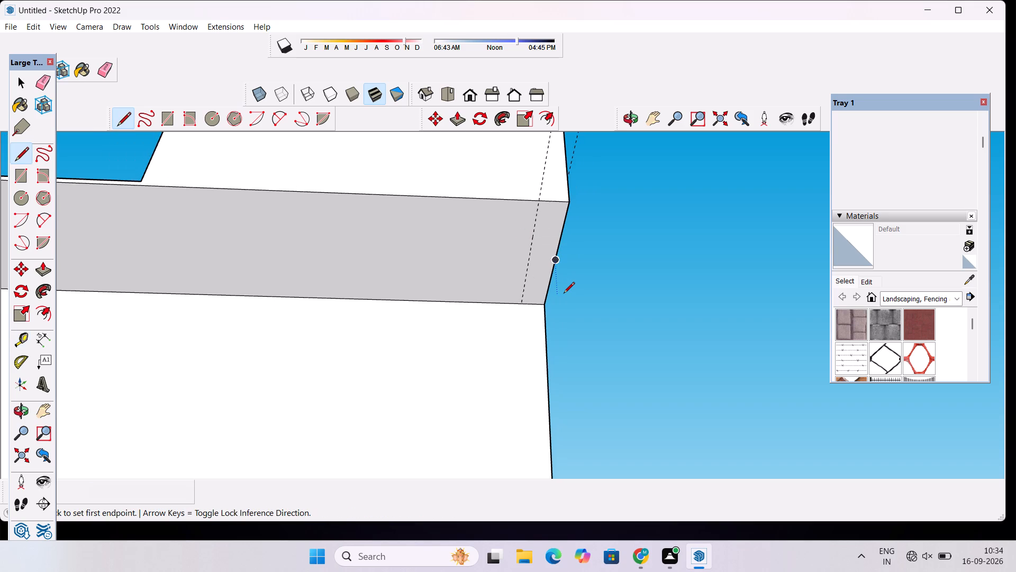
scroll(561, 301, "up", 4)
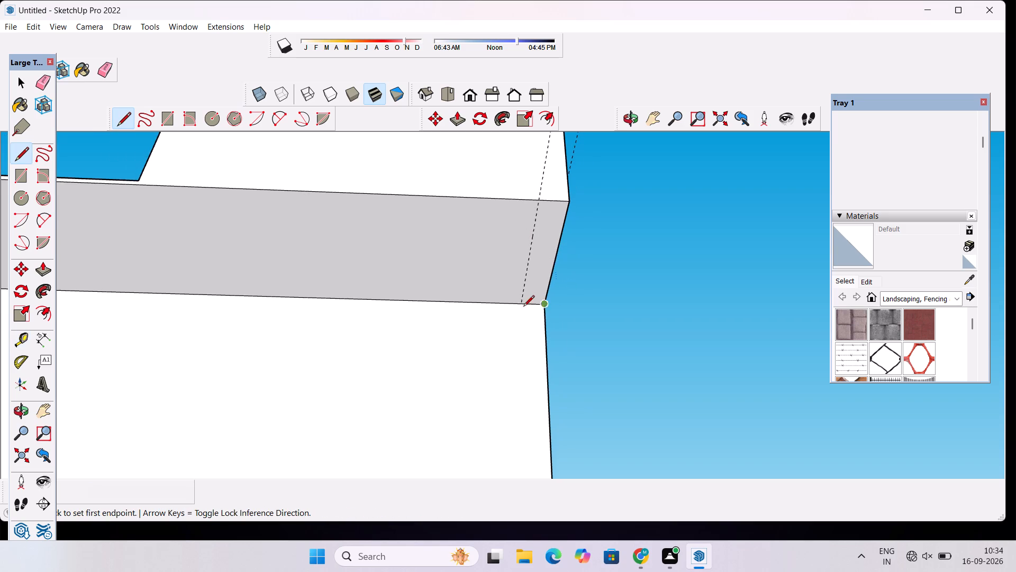
scroll(519, 303, "up", 5)
left_click(522, 305)
scroll(533, 273, "down", 2)
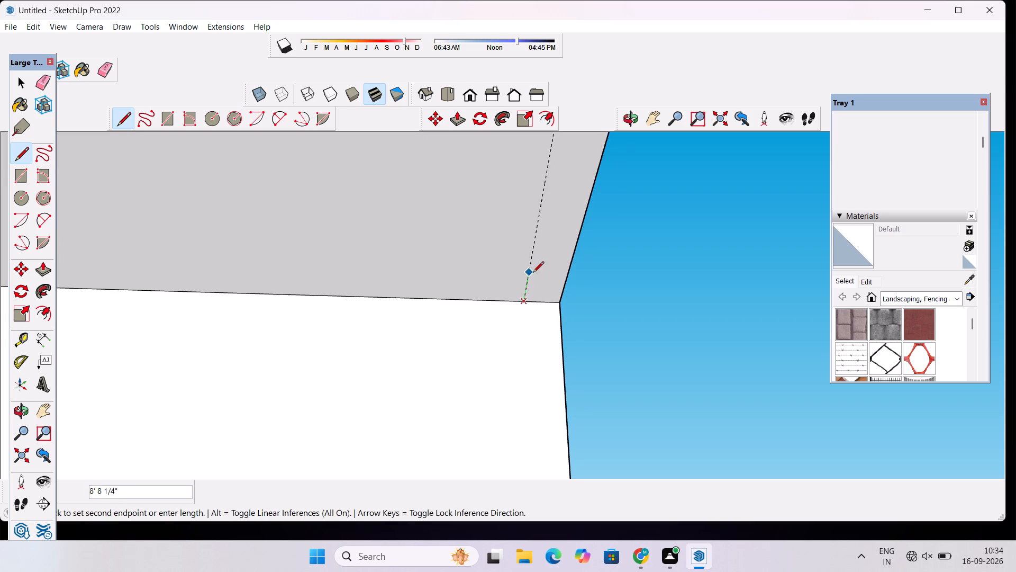
scroll(533, 273, "down", 5)
left_click(548, 195)
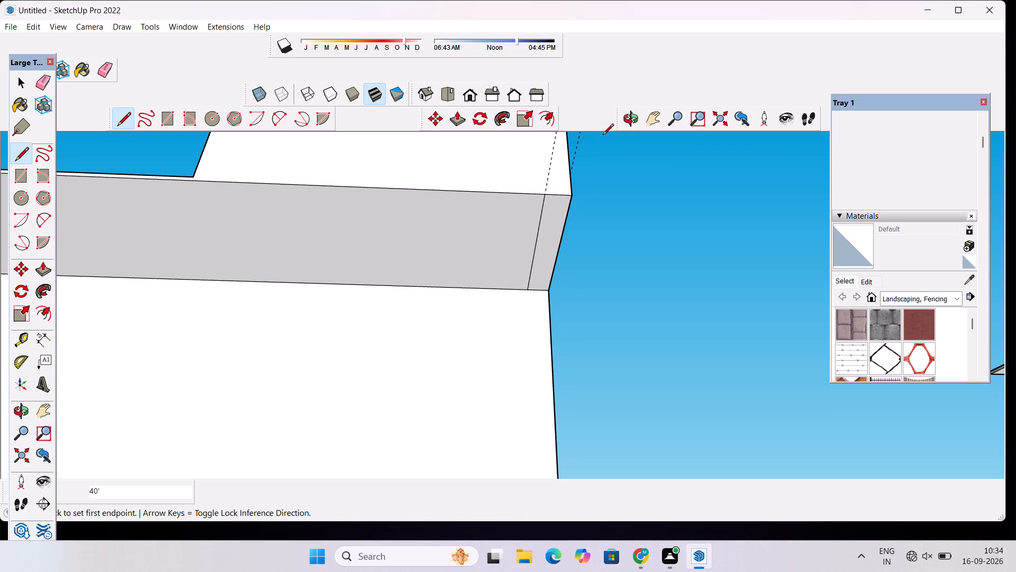
Draw a line along the 6' guide on the upper wall's right outer face, from the vertical dividing line to the front corner.
left_click(628, 121)
left_click_drag(634, 166, 413, 275)
scroll(380, 314, "up", 4)
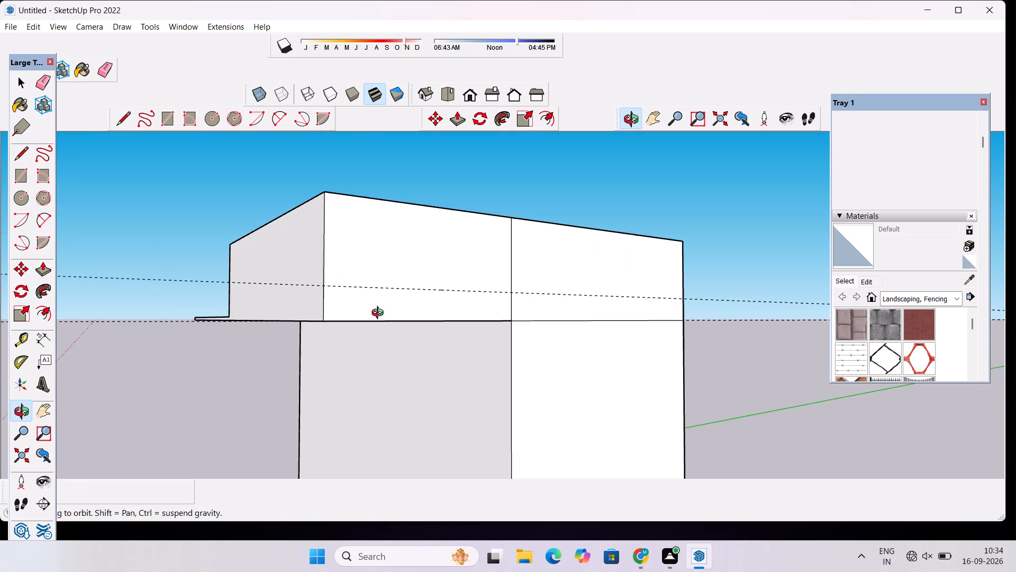
scroll(484, 287, "up", 4)
key("l")
scroll(509, 291, "up", 1)
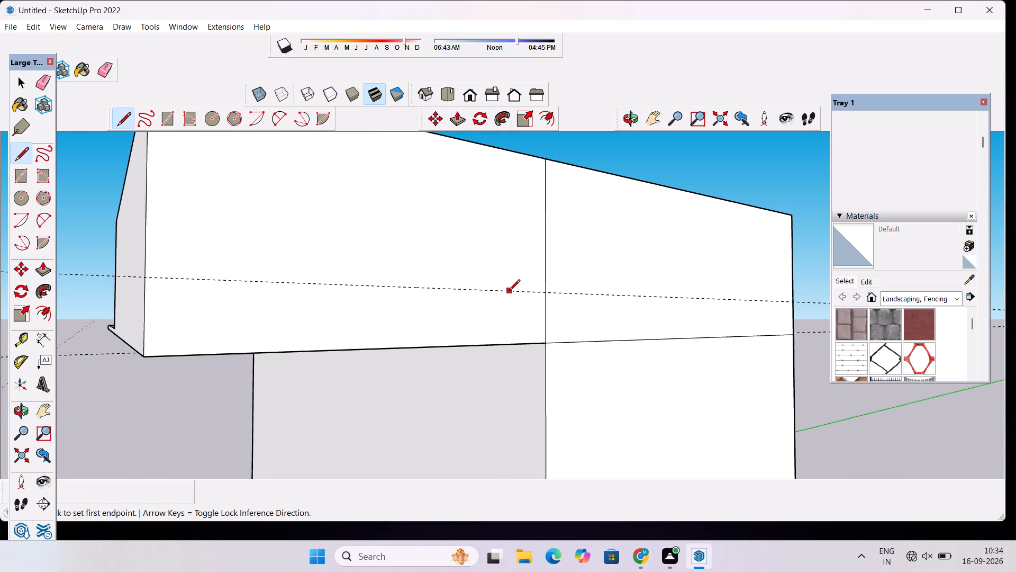
left_click(546, 291)
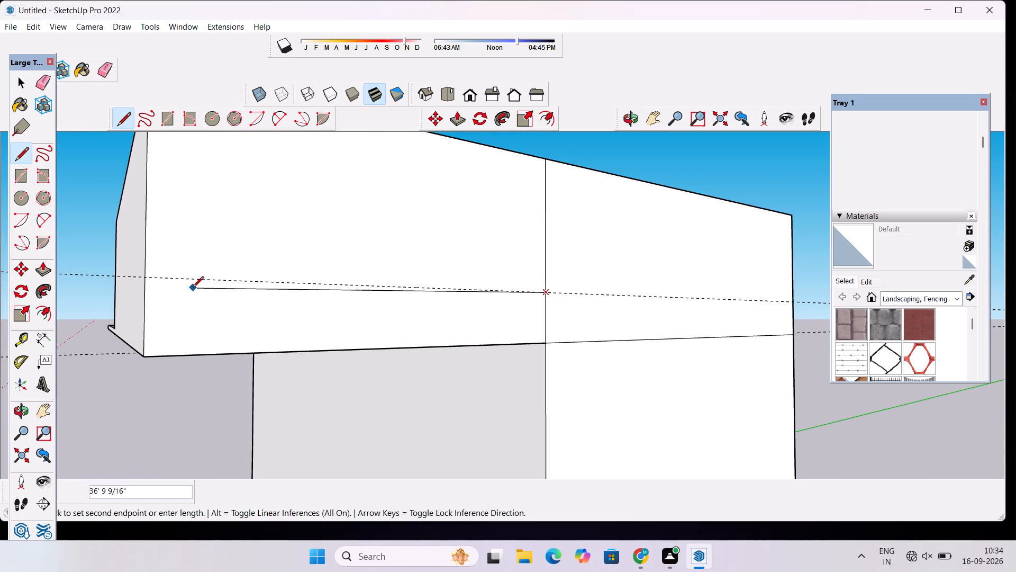
left_click(140, 279)
Erase both construction guides running past the upper walls.
scroll(194, 272, "down", 4)
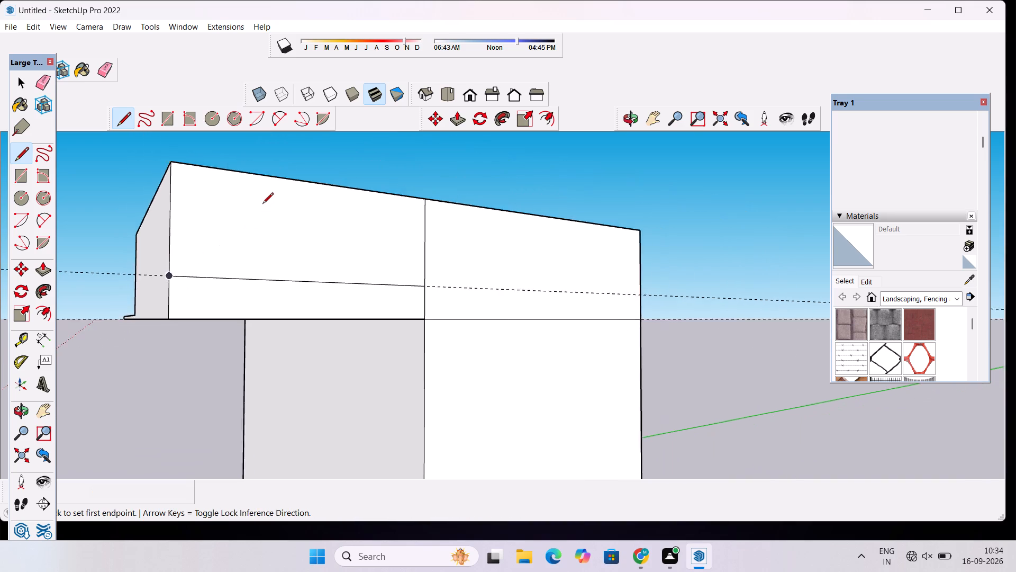
scroll(262, 204, "down", 9)
key("e")
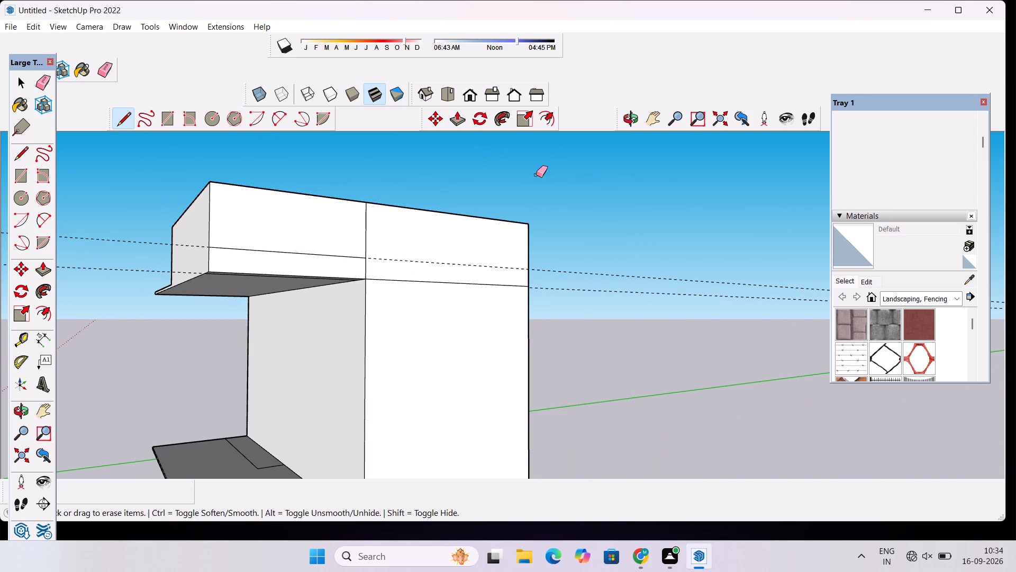
left_click_drag(102, 219, 105, 271)
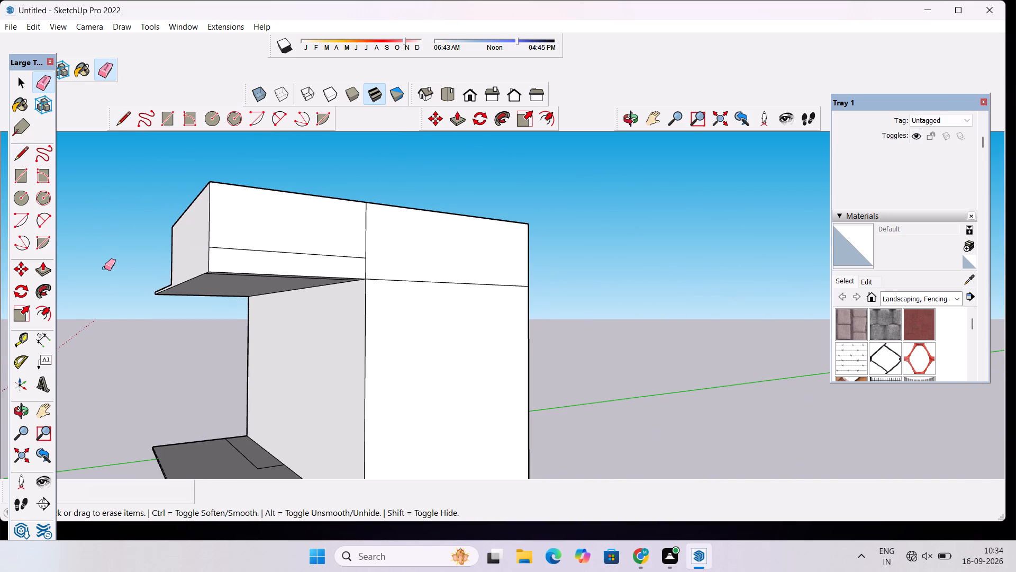
Push/Pull the 6' high strip at the bottom of the upper wall's right outer face outward by 5'.
left_click(622, 118)
left_click_drag(524, 203, 545, 315)
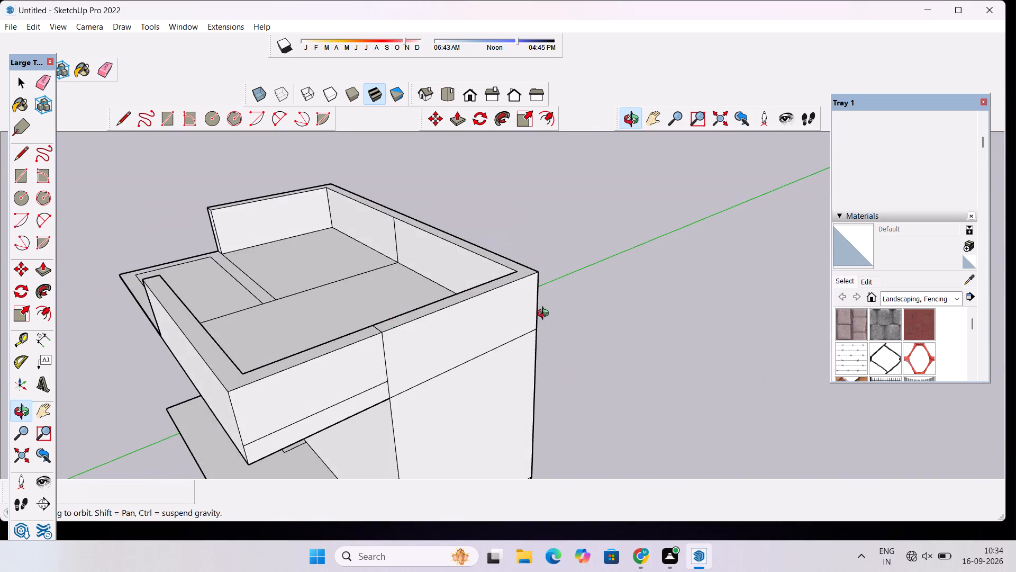
scroll(368, 323, "down", 6)
left_click_drag(320, 338, 474, 236)
scroll(476, 233, "down", 5)
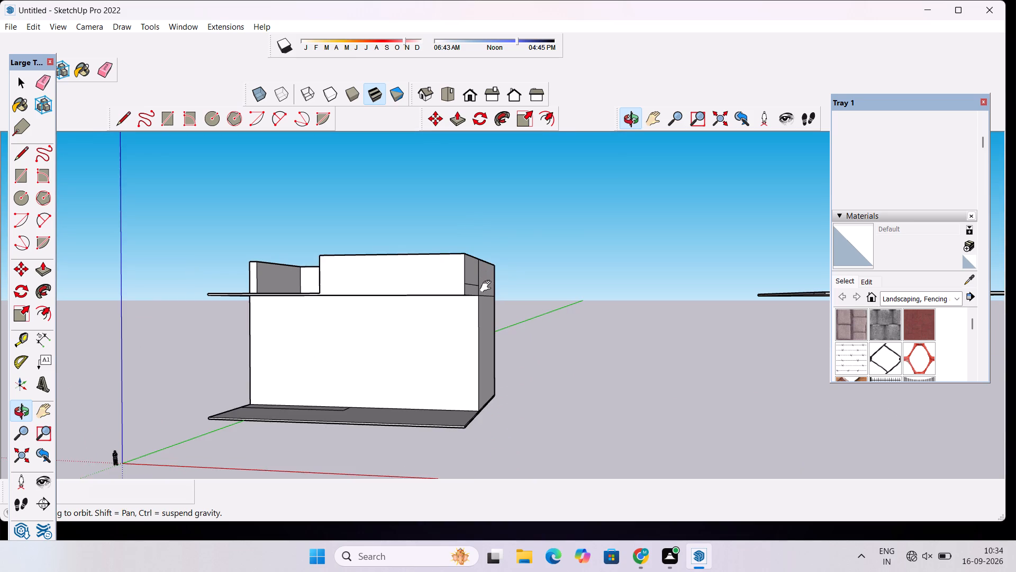
left_click_drag(488, 287, 416, 243, "shift")
scroll(410, 238, "up", 5)
left_click_drag(409, 237, 340, 281)
scroll(329, 267, "up", 5)
left_click_drag(407, 256, 386, 271)
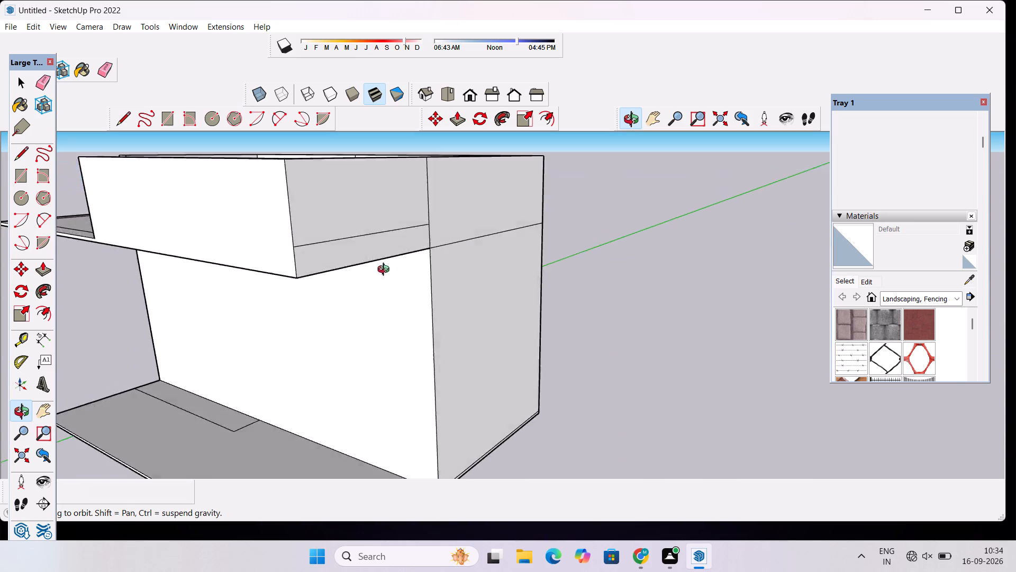
left_click_drag(386, 271, 335, 271)
scroll(323, 269, "up", 4)
left_click_drag(323, 269, 358, 291, "shift")
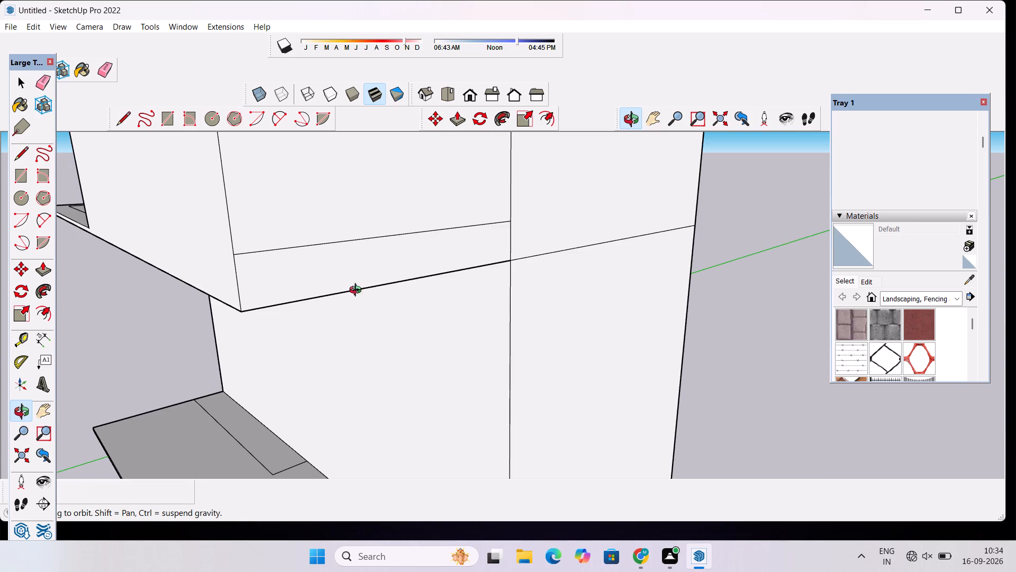
key("p")
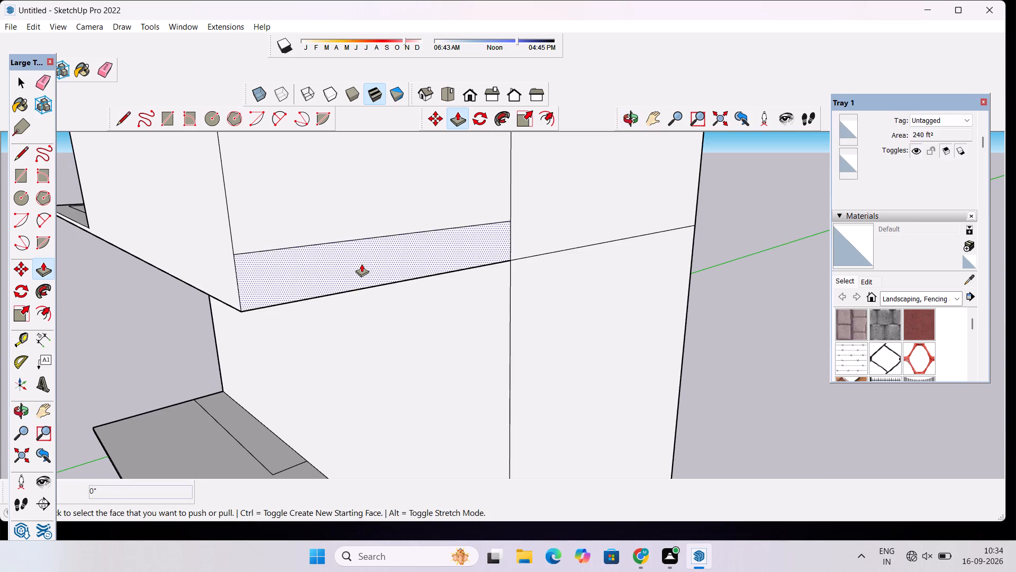
left_click(361, 264)
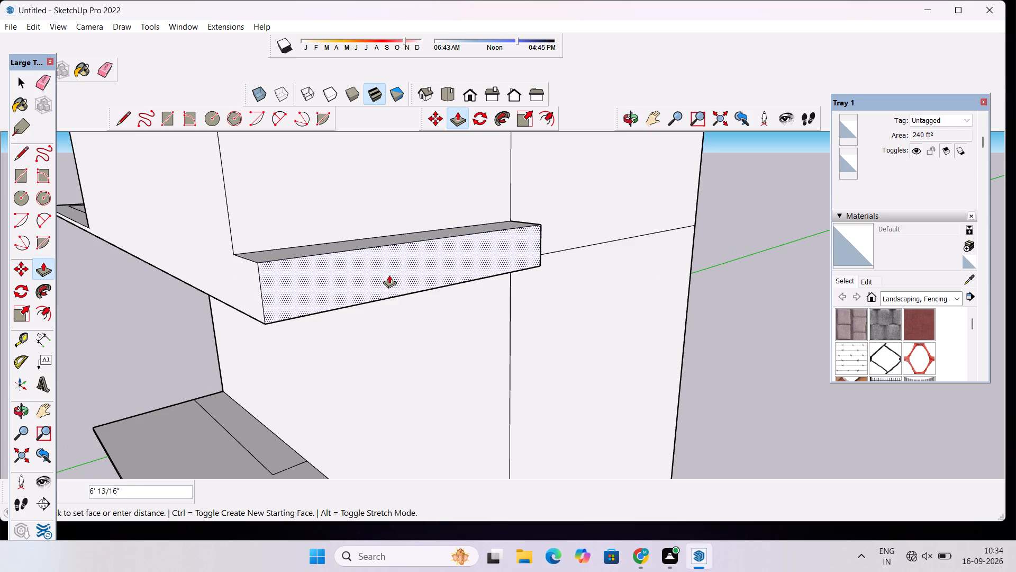
type("5'")
key("Return")
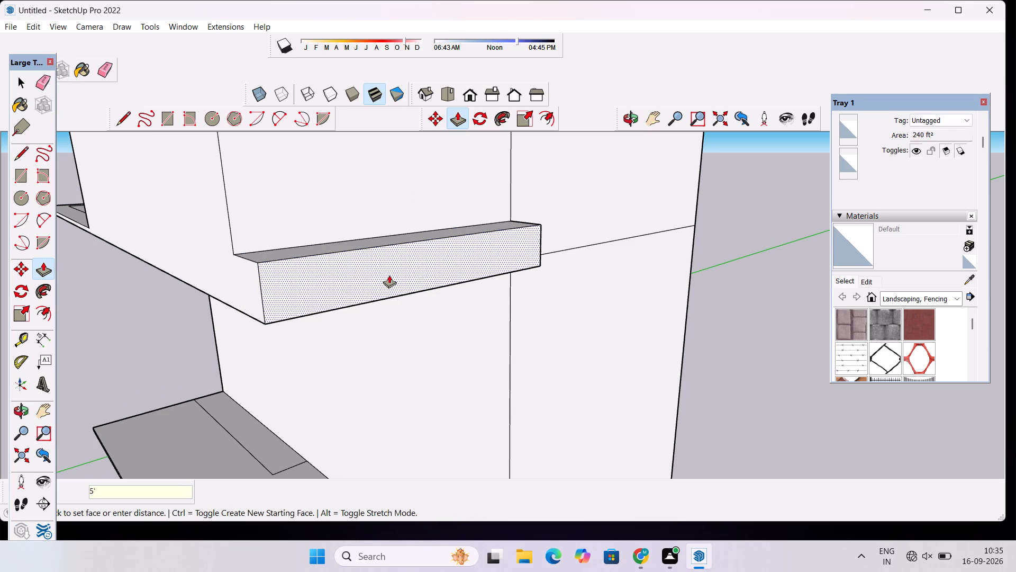
Push/Pull the strip at the right end of the overhang's underside downward by 3".
scroll(395, 278, "down", 4)
left_click(625, 118)
left_click_drag(293, 264, 456, 291)
scroll(439, 269, "down", 6)
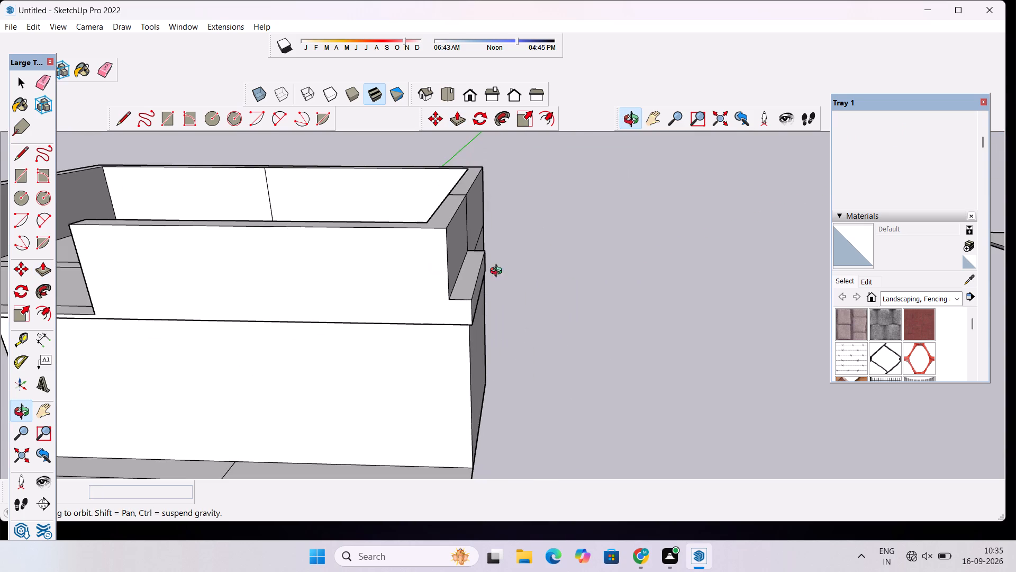
left_click_drag(482, 341, 477, 182)
scroll(465, 171, "up", 3)
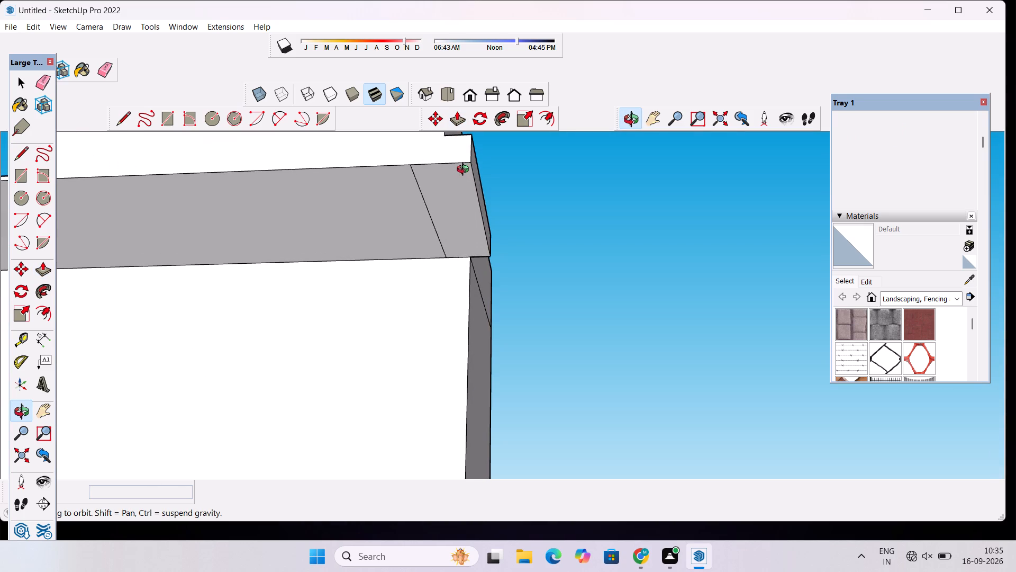
left_click_drag(465, 171, 453, 198, "shift")
scroll(447, 203, "up", 1)
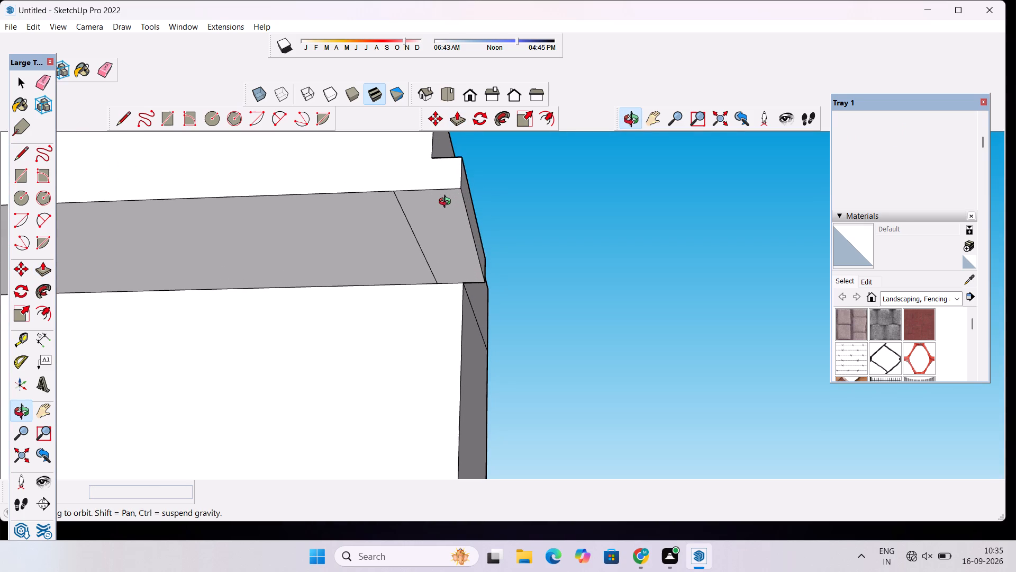
left_click_drag(447, 202, 435, 217, "shift")
key("space")
left_click(430, 221)
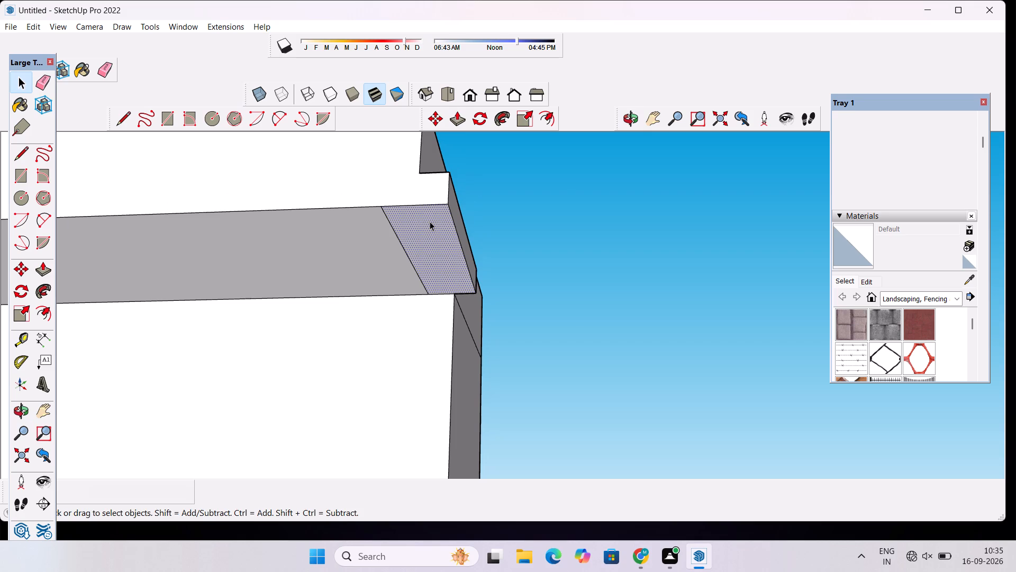
key("p")
left_click(430, 221)
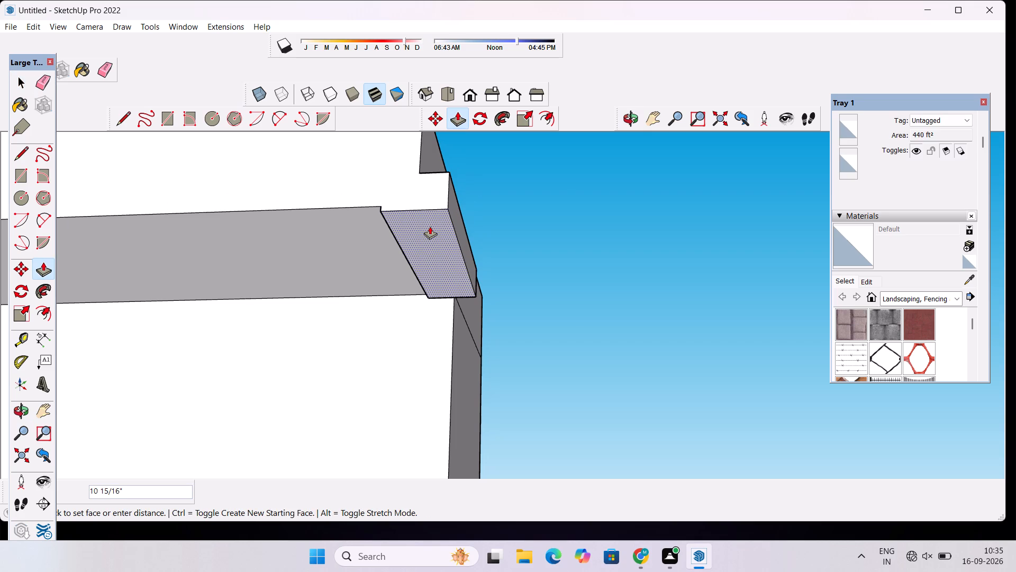
type("3\"")
key("Return")
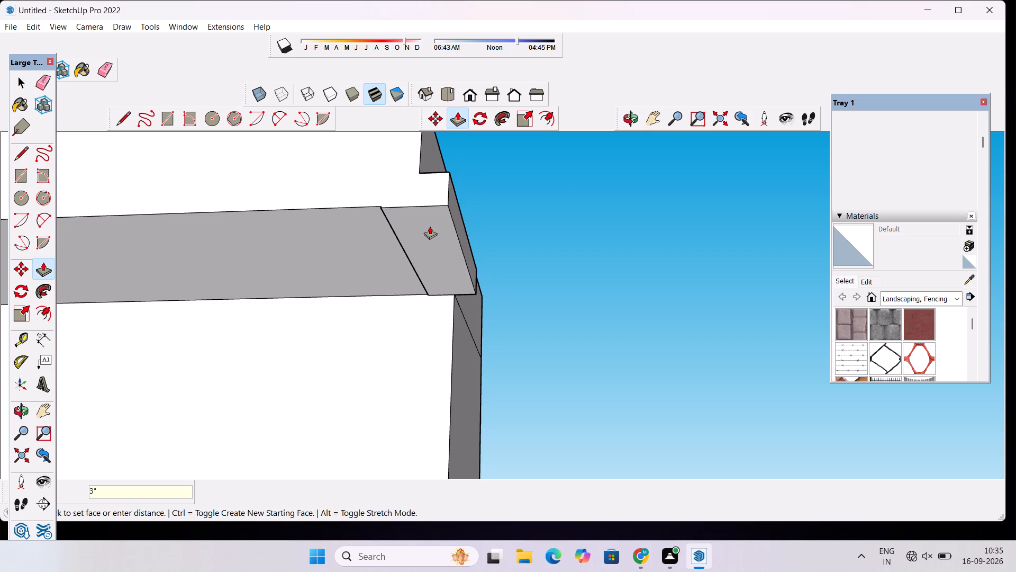
Push/Pull the same underside strip downward by a further 6".
left_click(430, 226)
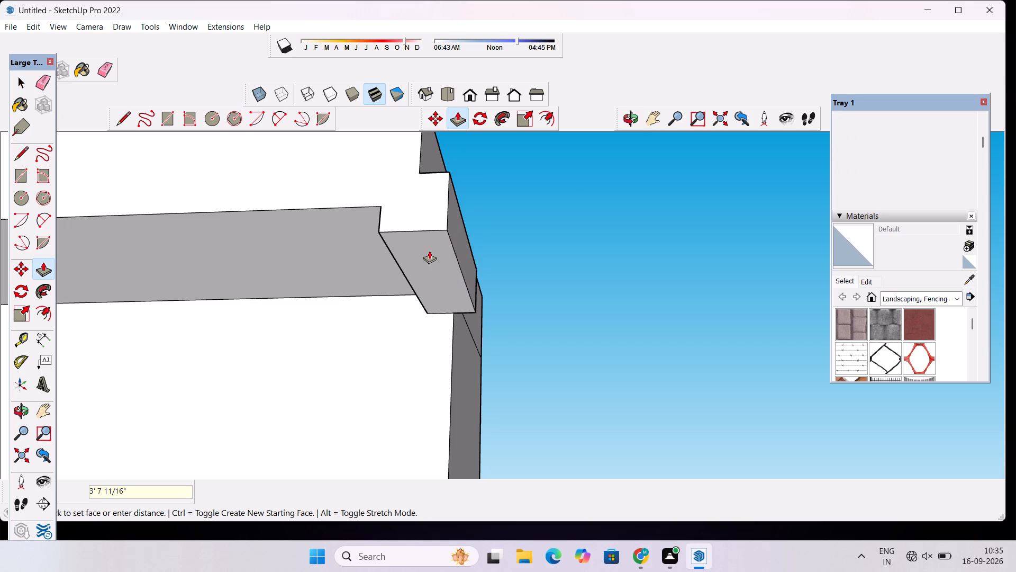
type("6\"")
key("Return")
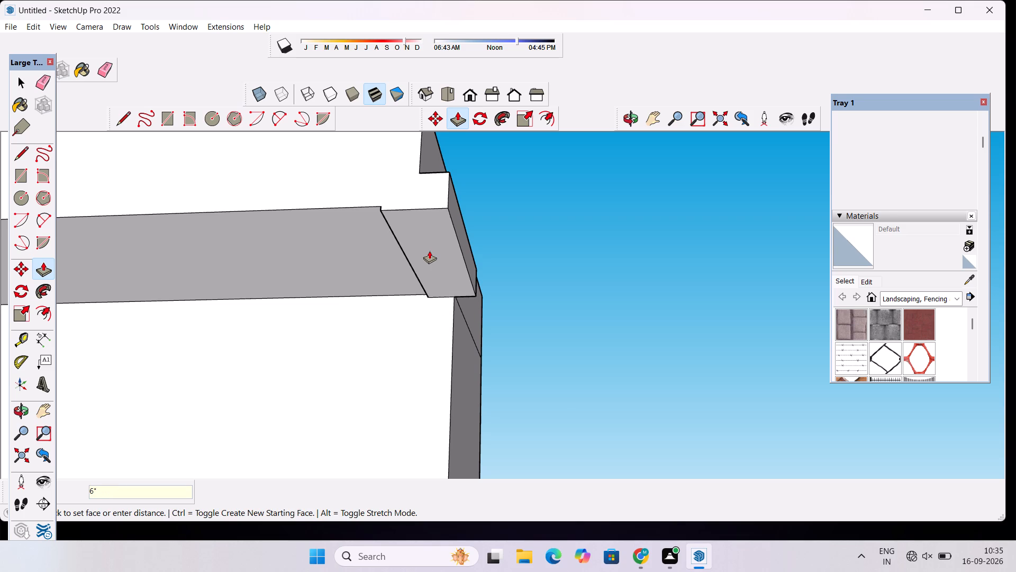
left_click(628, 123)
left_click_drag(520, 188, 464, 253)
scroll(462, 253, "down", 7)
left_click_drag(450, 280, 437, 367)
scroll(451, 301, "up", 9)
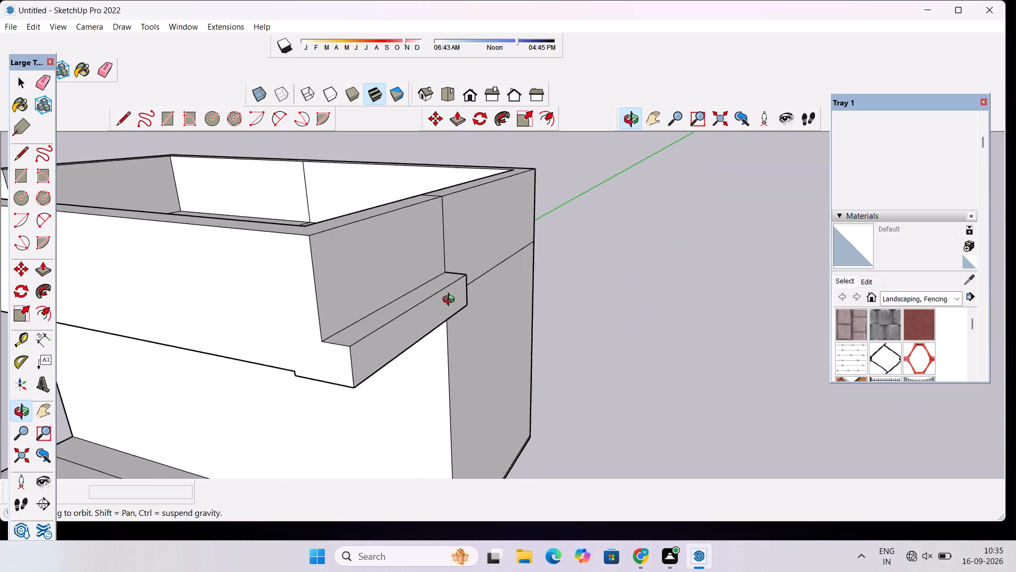
Push/Pull the outer face of the projecting ledge on the upper wall's right side inward by 1'.
scroll(451, 301, "up", 8)
scroll(440, 308, "down", 4)
left_click_drag(445, 299, 449, 341)
left_click_drag(464, 342, 424, 354)
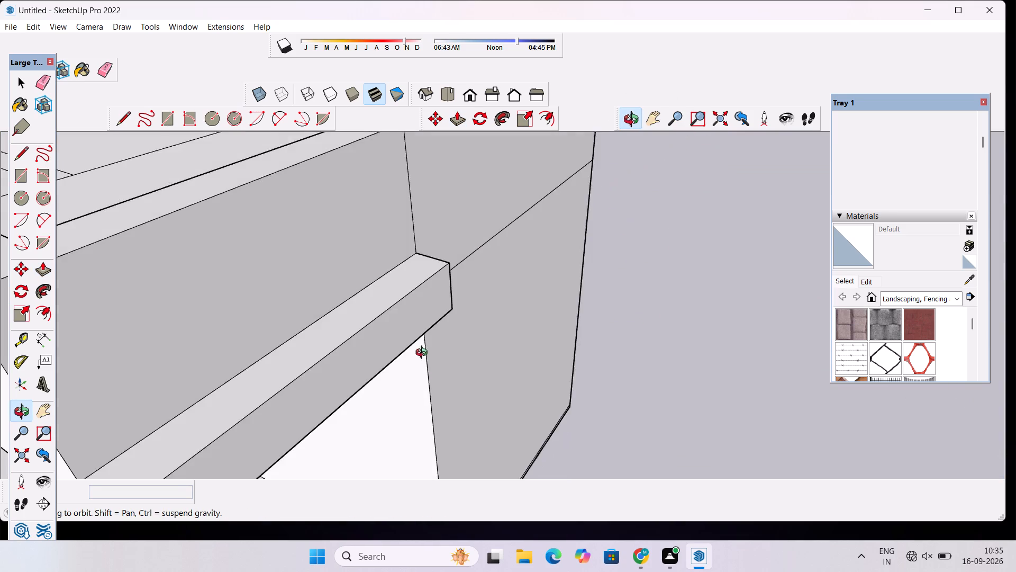
left_click_drag(424, 354, 413, 344)
left_click_drag(380, 334, 476, 319, "shift")
scroll(476, 321, "up", 4, "shift")
scroll(544, 276, "down", 7)
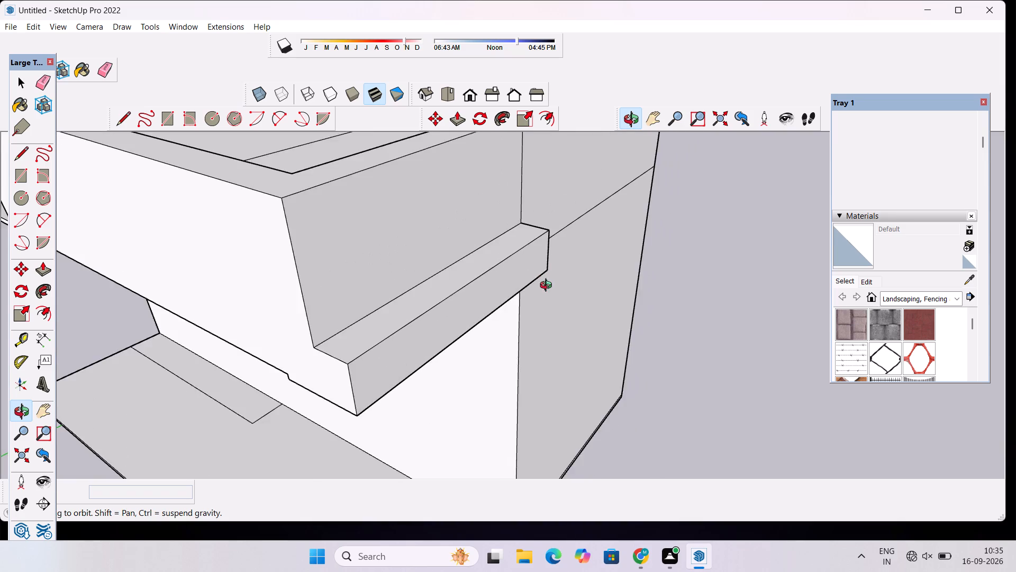
left_click_drag(549, 293, 461, 298)
scroll(447, 273, "up", 3)
left_click_drag(371, 276, 449, 297, "shift")
key("space")
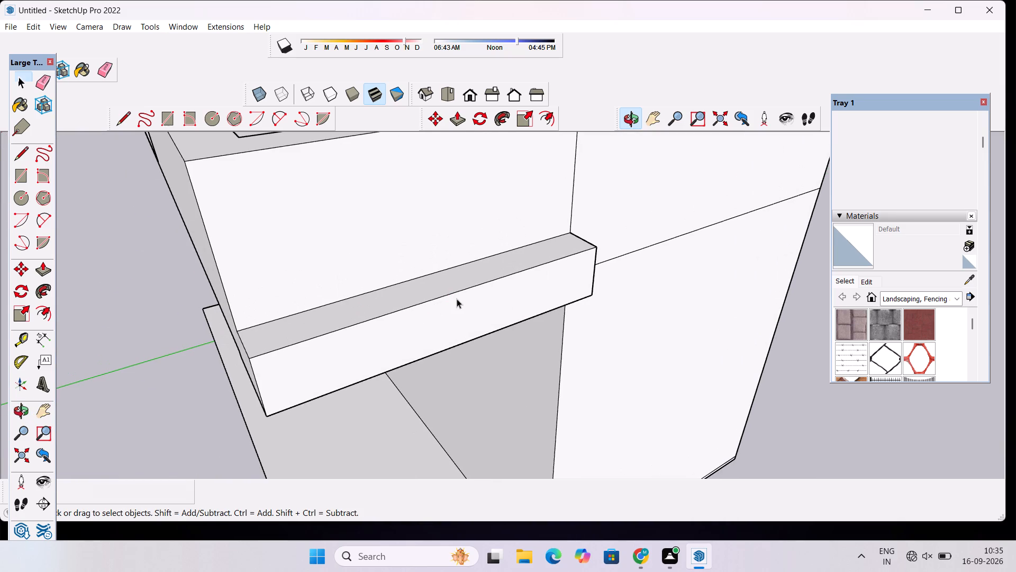
type("p")
left_click(459, 309)
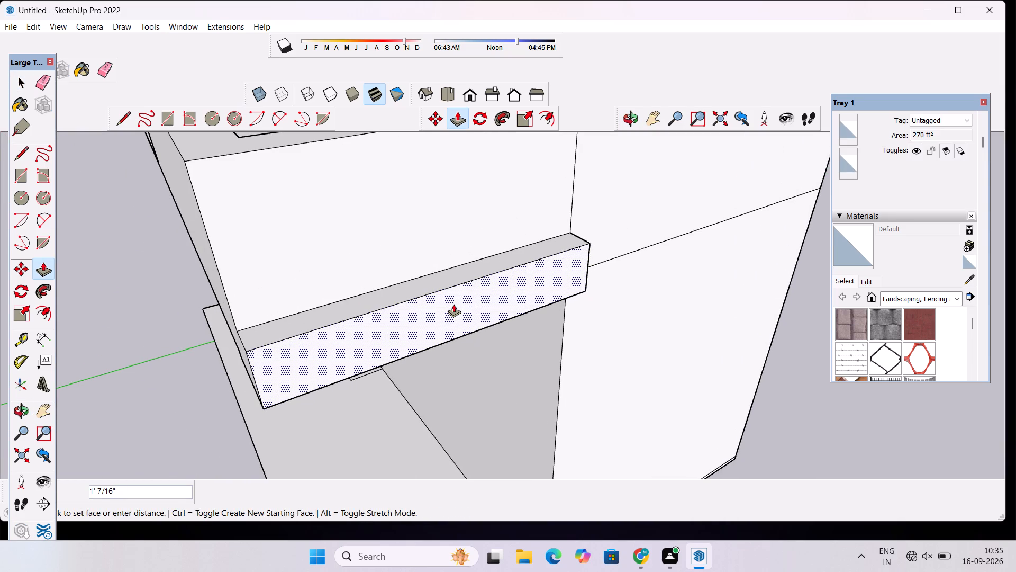
type("1'")
key("Return")
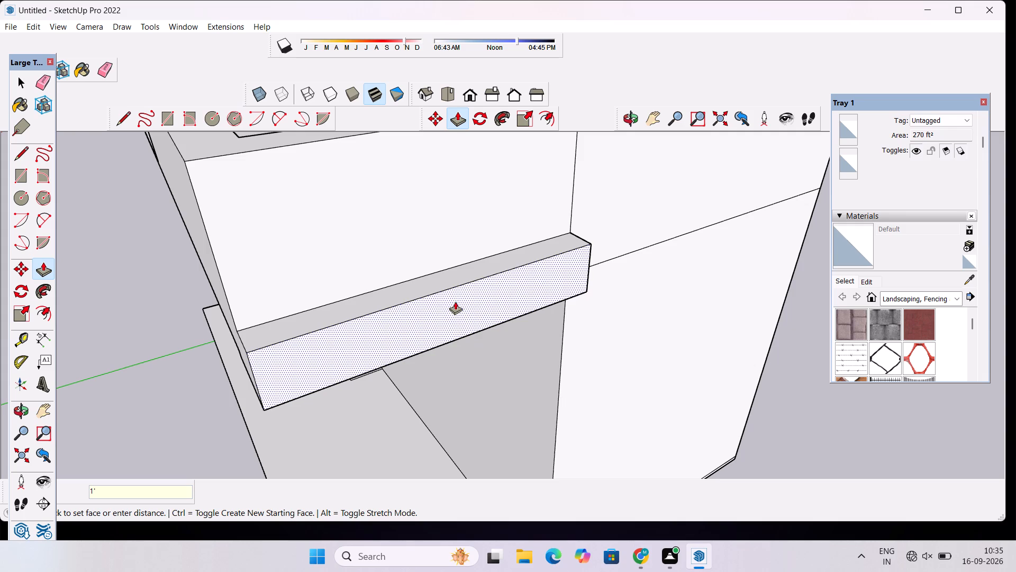
Examine the ledge, the overhang's underside and the whole building from several angles.
left_click(624, 115)
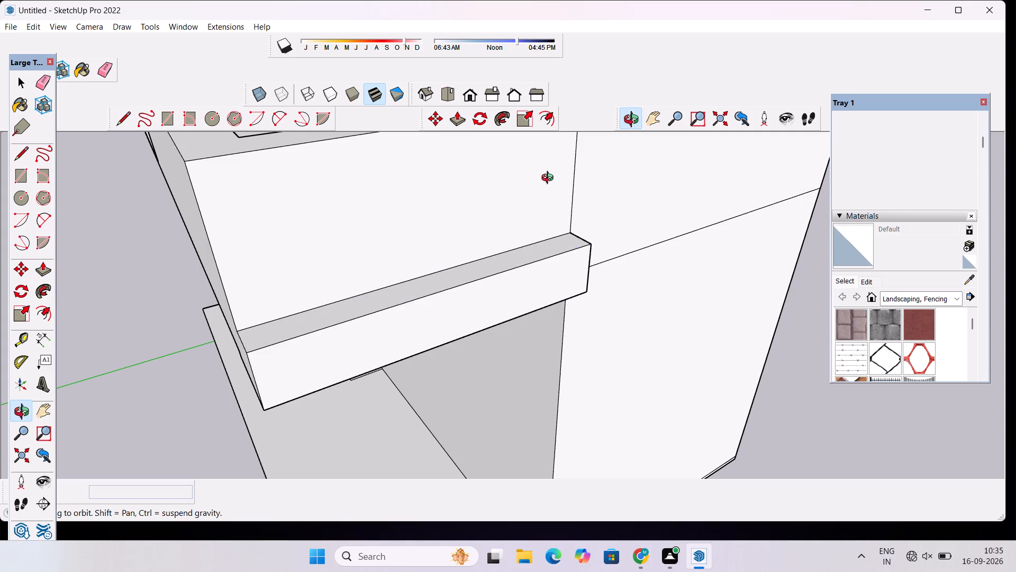
scroll(444, 228, "down", 5)
left_click_drag(240, 263, 609, 222)
scroll(609, 221, "down", 4)
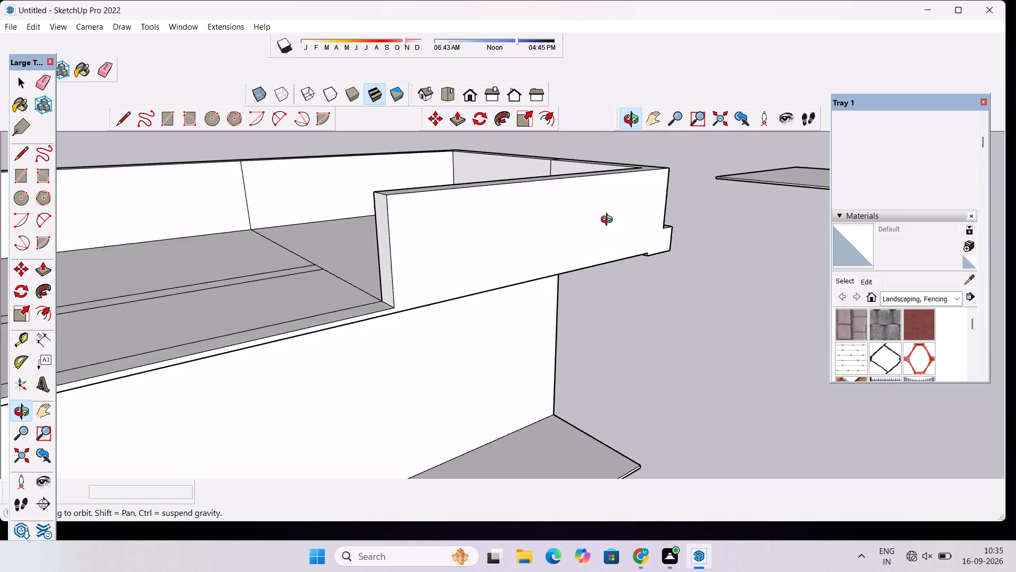
scroll(609, 221, "down", 8)
left_click_drag(750, 280, 573, 265)
scroll(564, 251, "down", 3)
left_click_drag(567, 242, 471, 253, "shift")
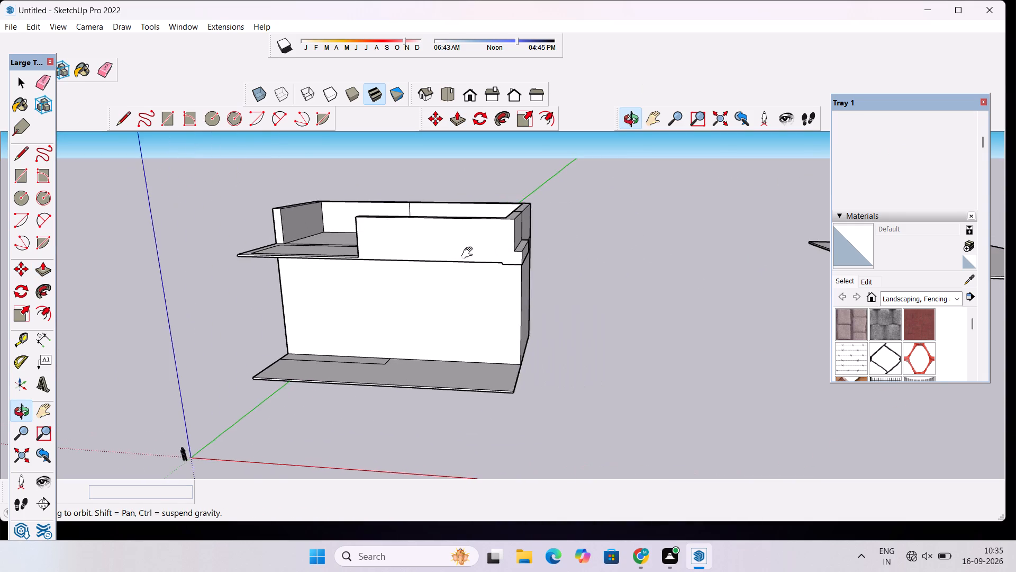
scroll(468, 252, "down", 5)
left_click_drag(438, 304, 475, 171)
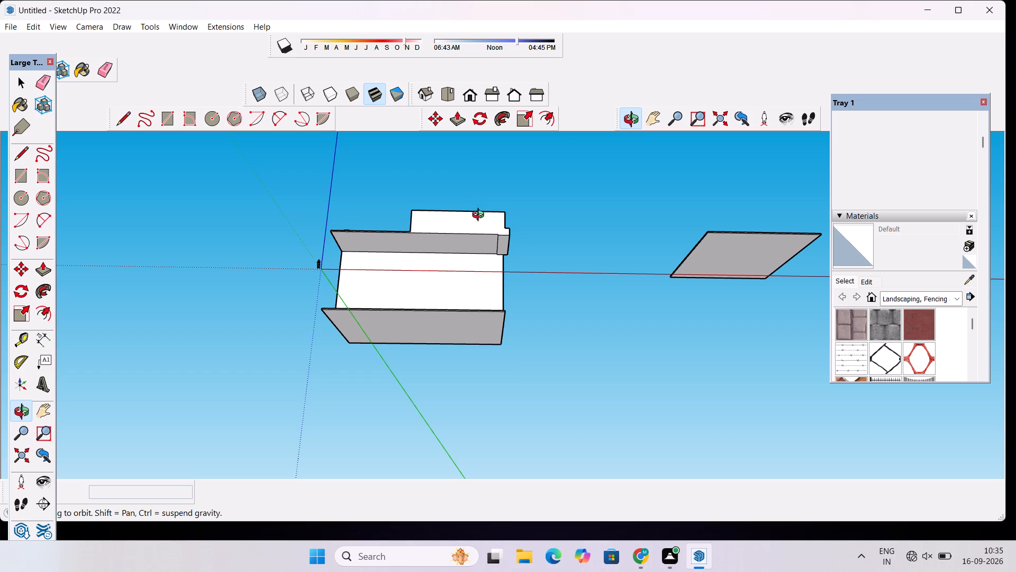
left_click_drag(482, 256, 461, 406)
scroll(496, 282, "up", 2)
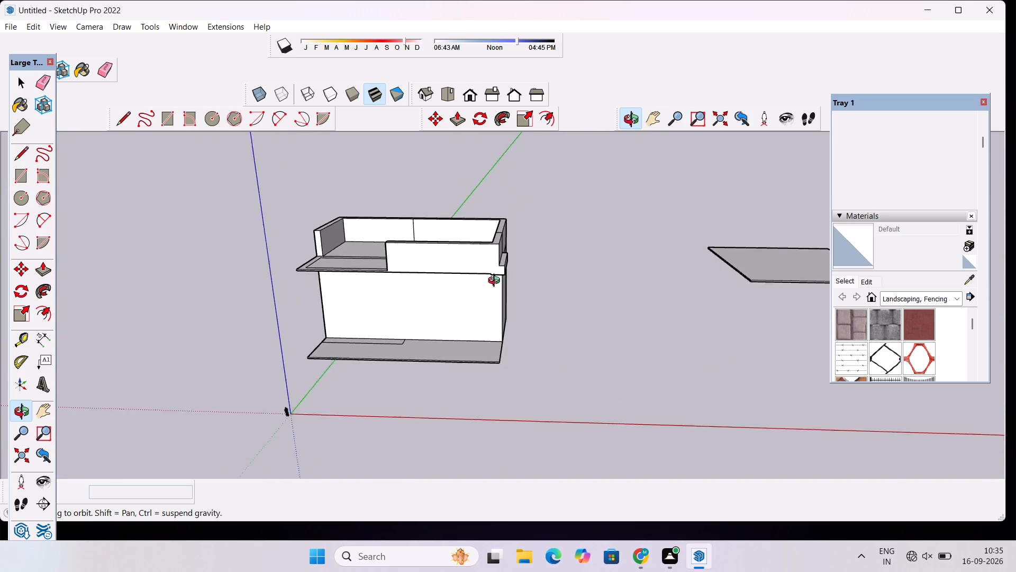
scroll(496, 282, "up", 1)
scroll(494, 280, "down", 4)
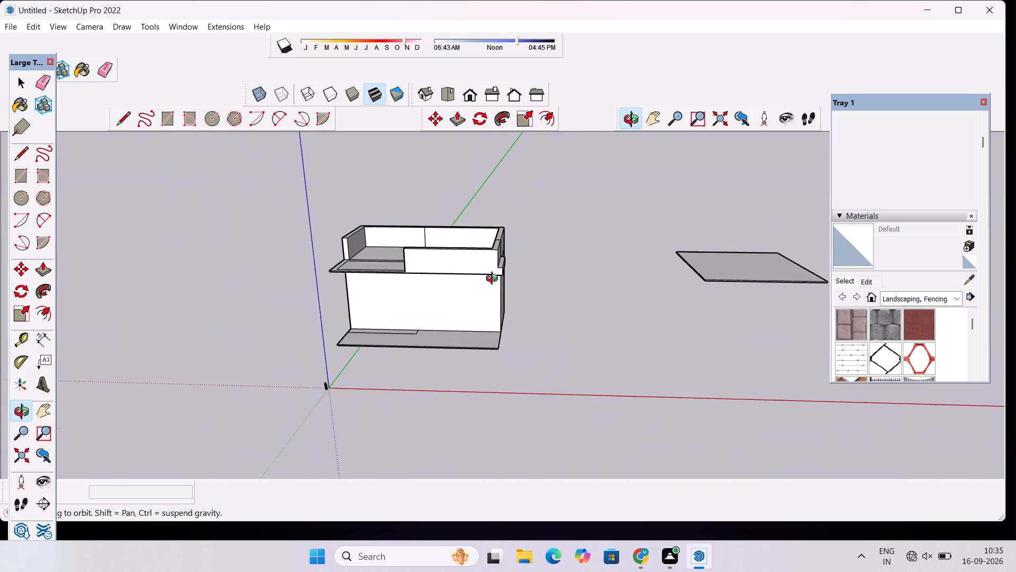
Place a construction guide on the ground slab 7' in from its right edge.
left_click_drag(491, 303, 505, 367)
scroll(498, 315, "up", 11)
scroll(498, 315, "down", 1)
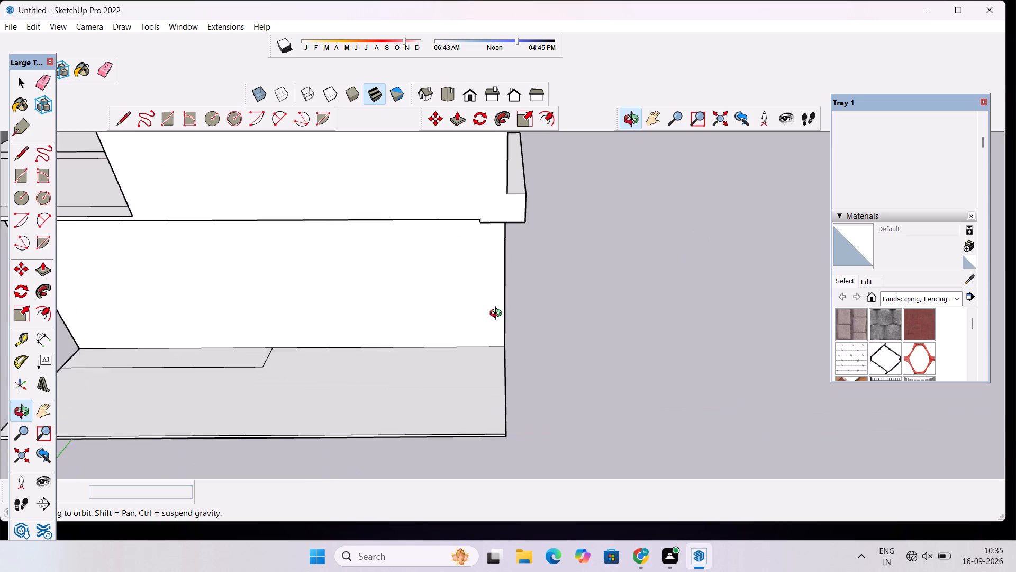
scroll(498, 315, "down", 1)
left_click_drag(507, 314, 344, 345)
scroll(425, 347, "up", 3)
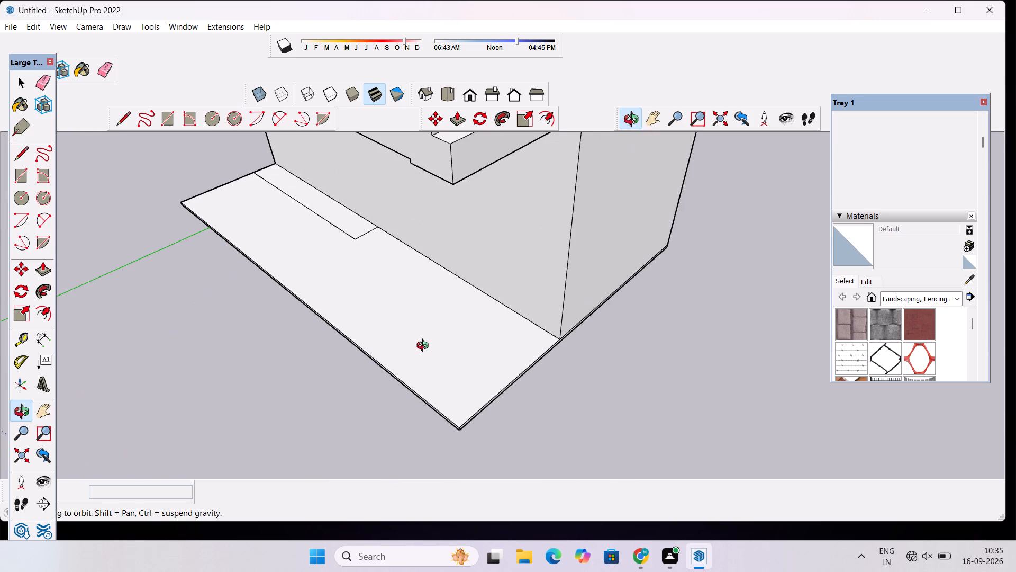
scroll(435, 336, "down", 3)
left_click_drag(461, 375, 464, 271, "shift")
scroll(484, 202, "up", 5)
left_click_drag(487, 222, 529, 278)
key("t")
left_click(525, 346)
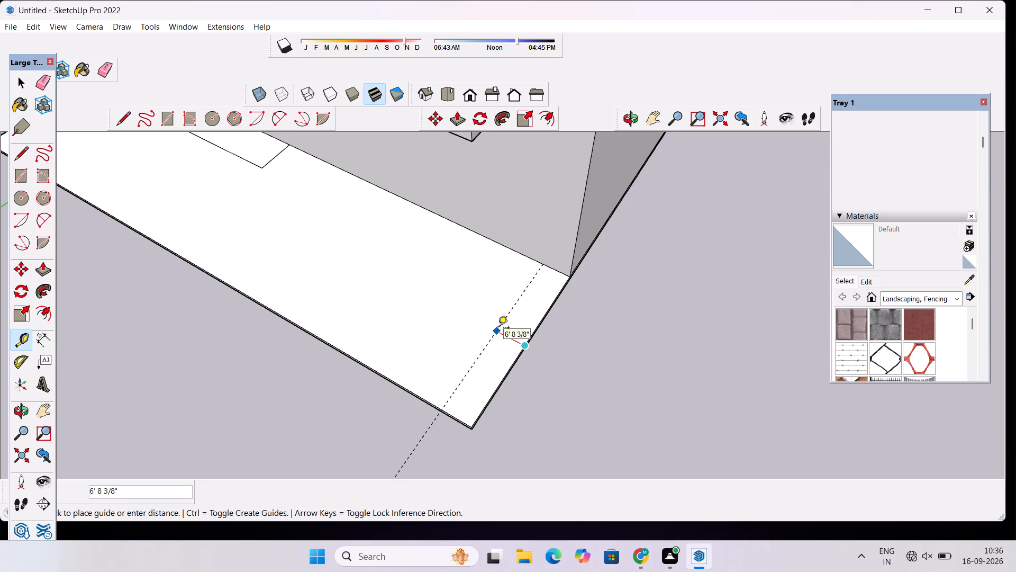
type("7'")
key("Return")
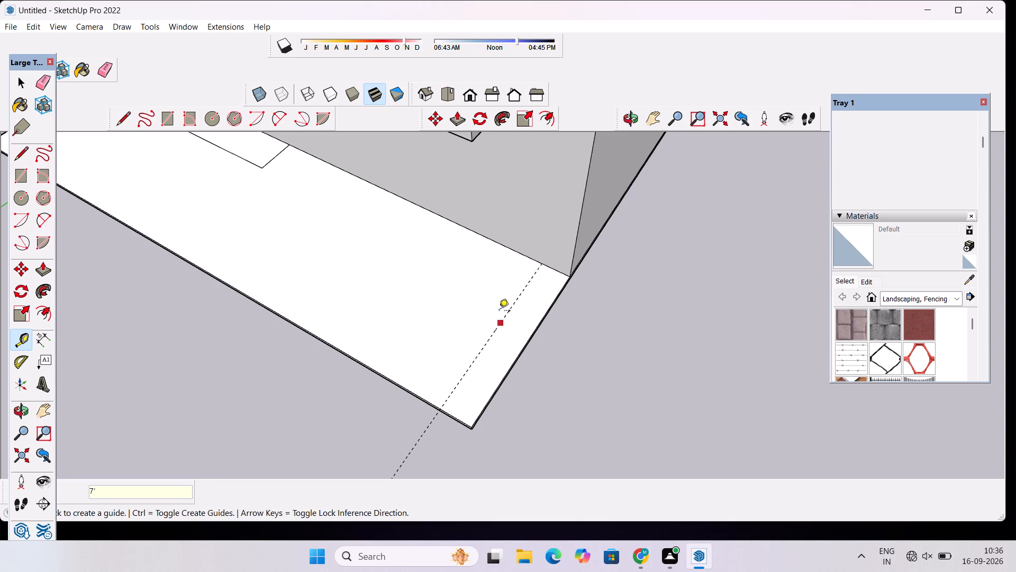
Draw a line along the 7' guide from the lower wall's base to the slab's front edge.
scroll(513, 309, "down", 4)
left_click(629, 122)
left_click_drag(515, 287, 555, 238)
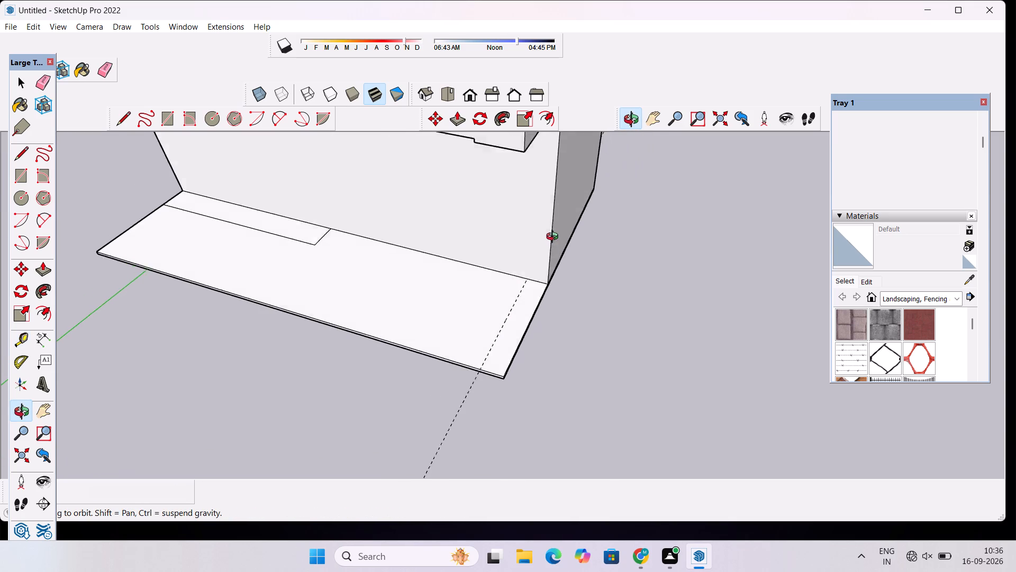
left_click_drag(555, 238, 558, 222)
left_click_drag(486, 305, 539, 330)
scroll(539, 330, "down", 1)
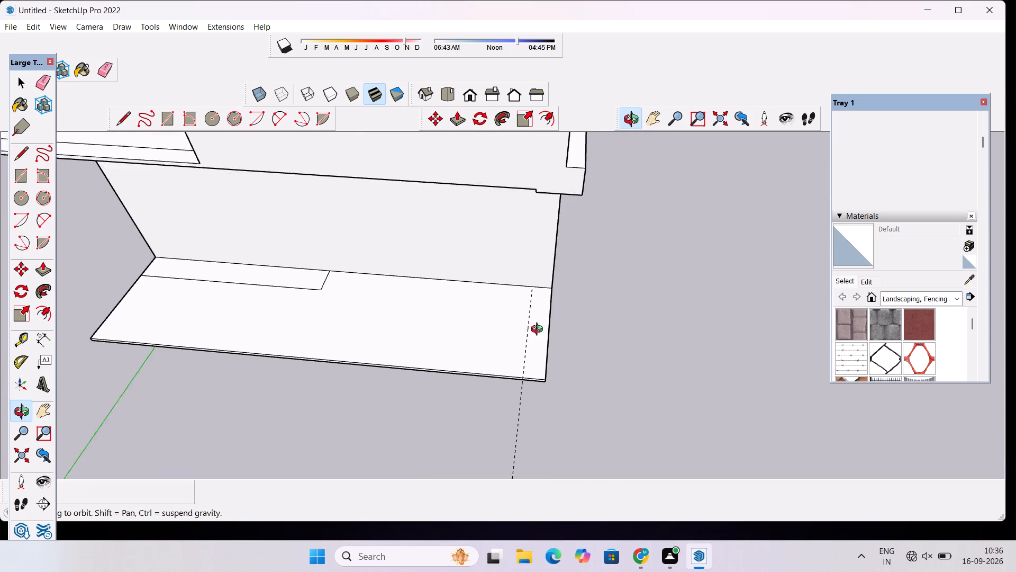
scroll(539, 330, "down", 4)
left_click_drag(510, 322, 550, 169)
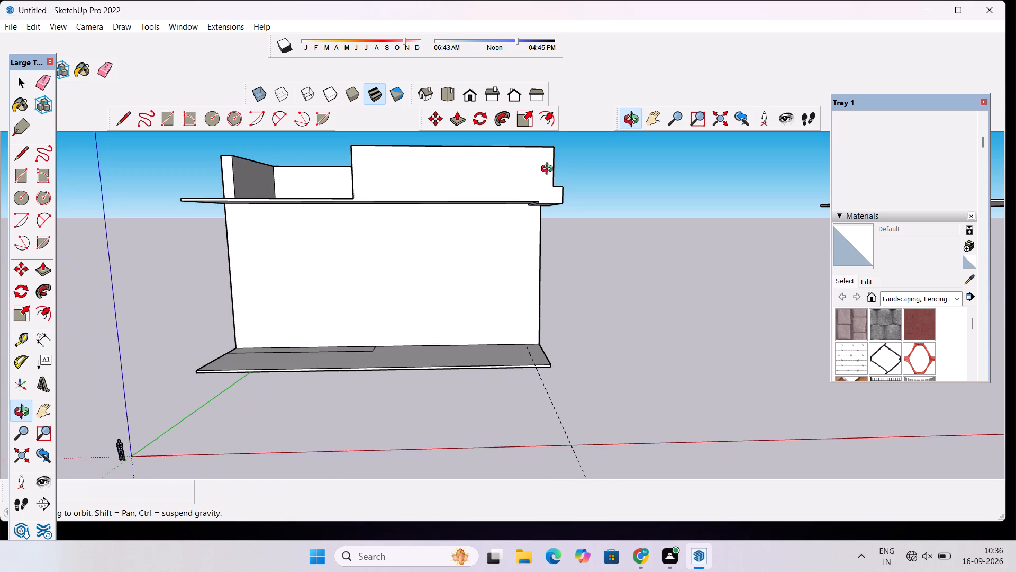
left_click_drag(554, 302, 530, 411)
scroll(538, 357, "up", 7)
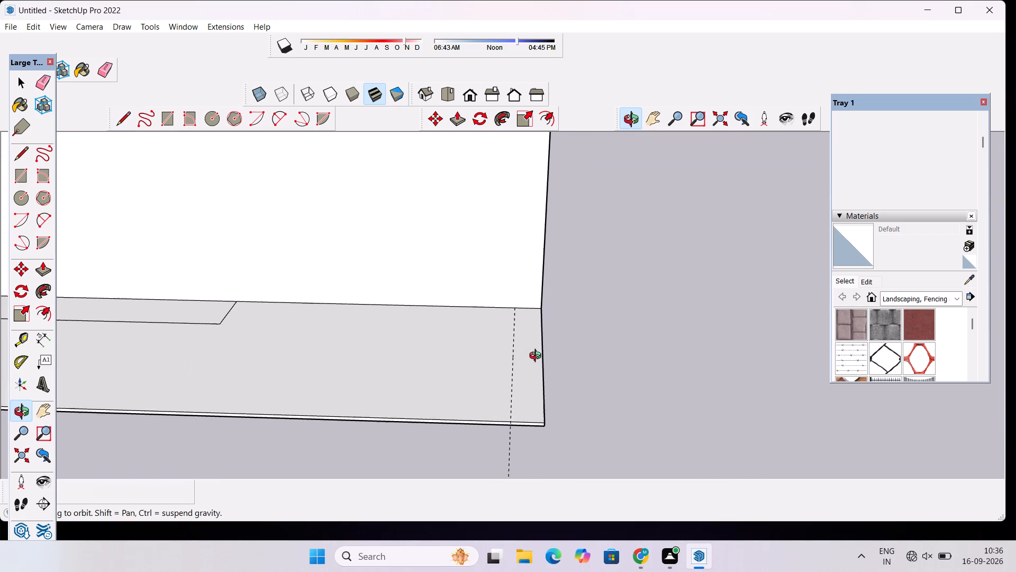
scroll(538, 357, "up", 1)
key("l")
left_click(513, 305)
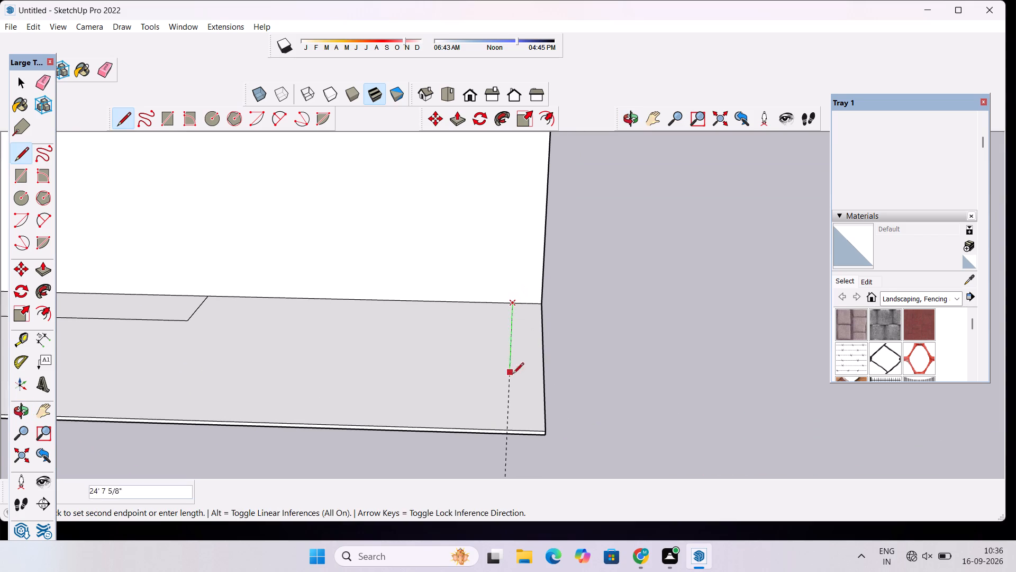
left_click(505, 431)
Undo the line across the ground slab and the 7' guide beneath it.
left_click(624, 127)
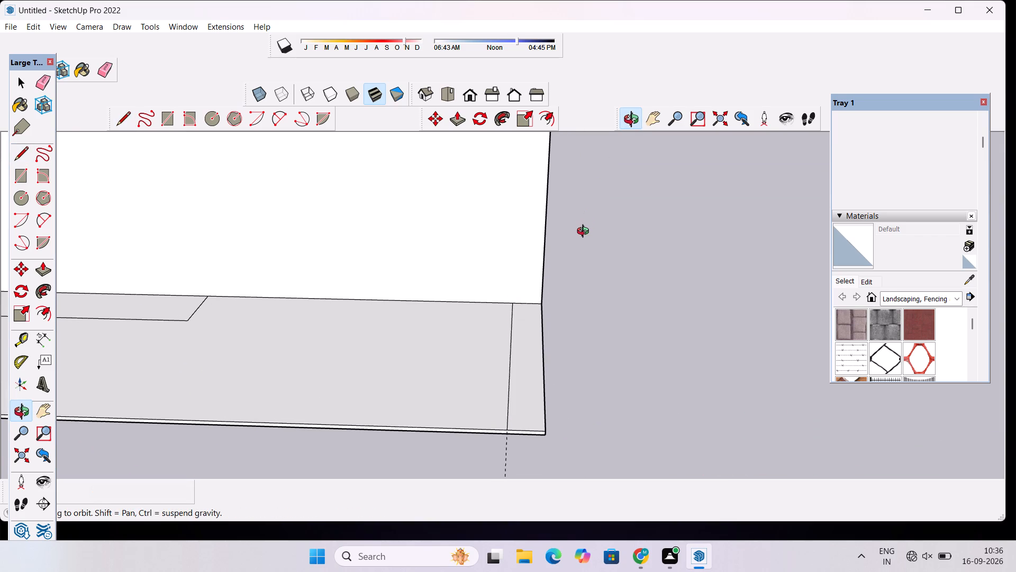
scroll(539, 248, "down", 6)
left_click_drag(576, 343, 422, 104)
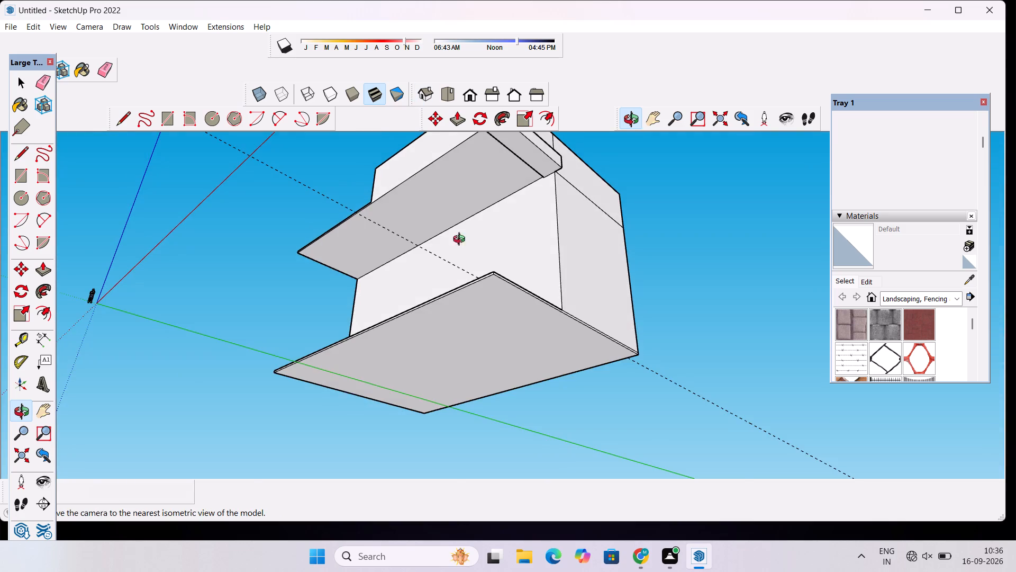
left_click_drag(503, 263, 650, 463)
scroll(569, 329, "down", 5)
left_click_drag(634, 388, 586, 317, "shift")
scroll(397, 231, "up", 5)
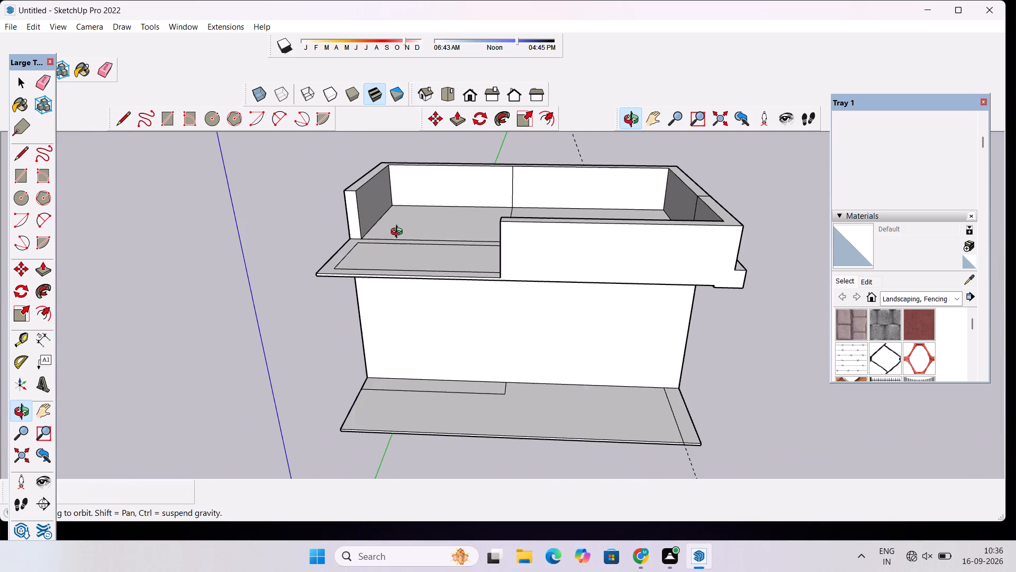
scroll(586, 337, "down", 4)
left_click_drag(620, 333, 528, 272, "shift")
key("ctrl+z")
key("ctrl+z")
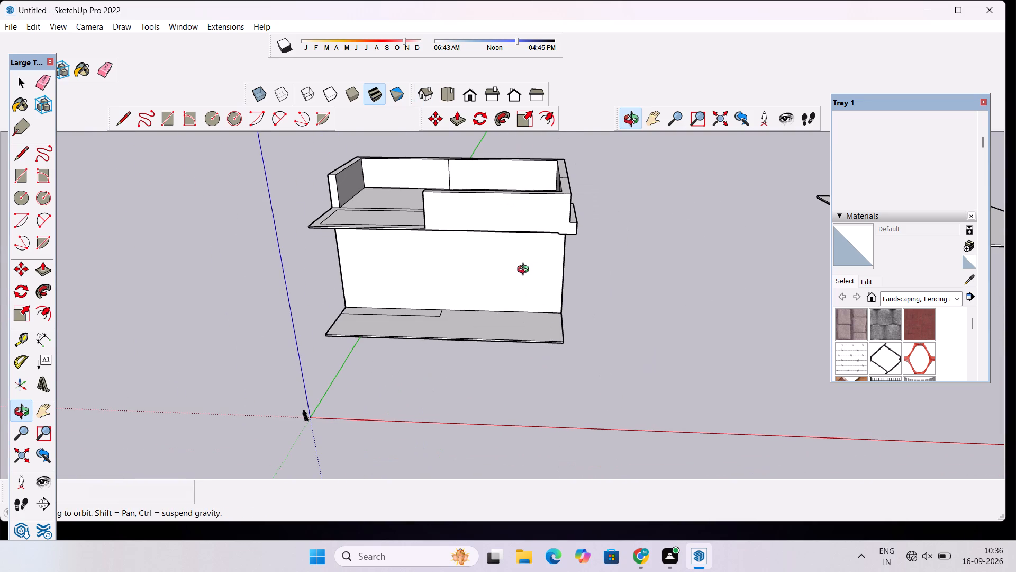
Place a construction guide on the ground slab 5' in from its right edge.
scroll(558, 325, "up", 4)
left_click_drag(558, 325, 562, 364)
scroll(558, 320, "up", 4)
key("t")
scroll(558, 320, "up", 4)
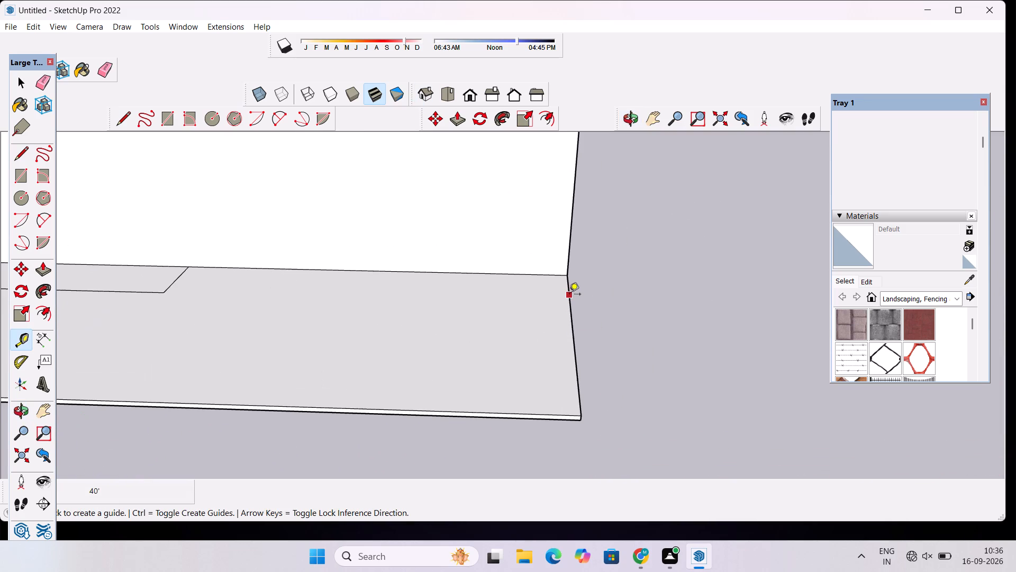
left_click(570, 296)
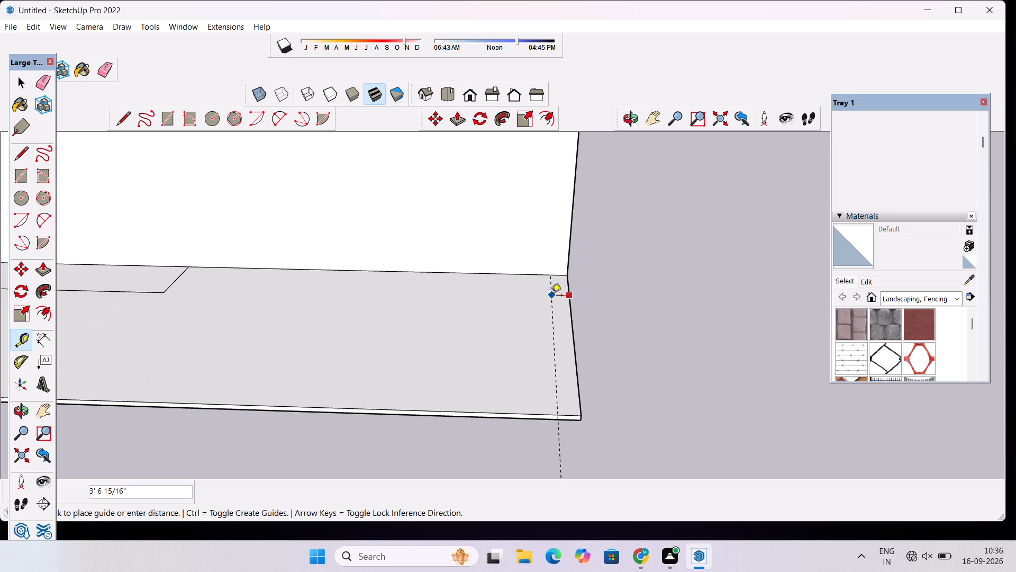
type("5'")
key("Return")
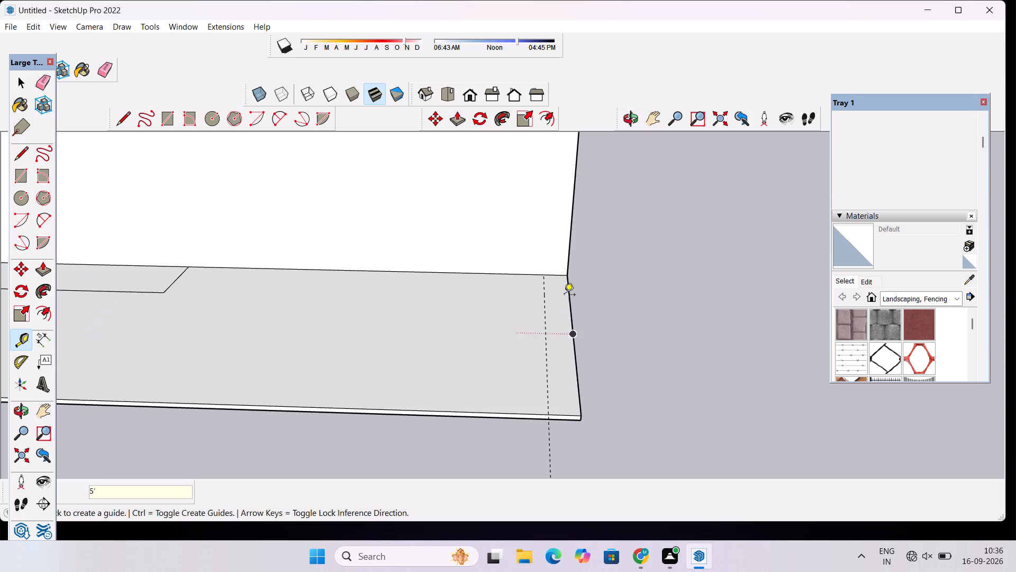
Draw a line along the 5' guide from the lower wall's base to the slab's front edge.
key("l")
left_click(544, 275)
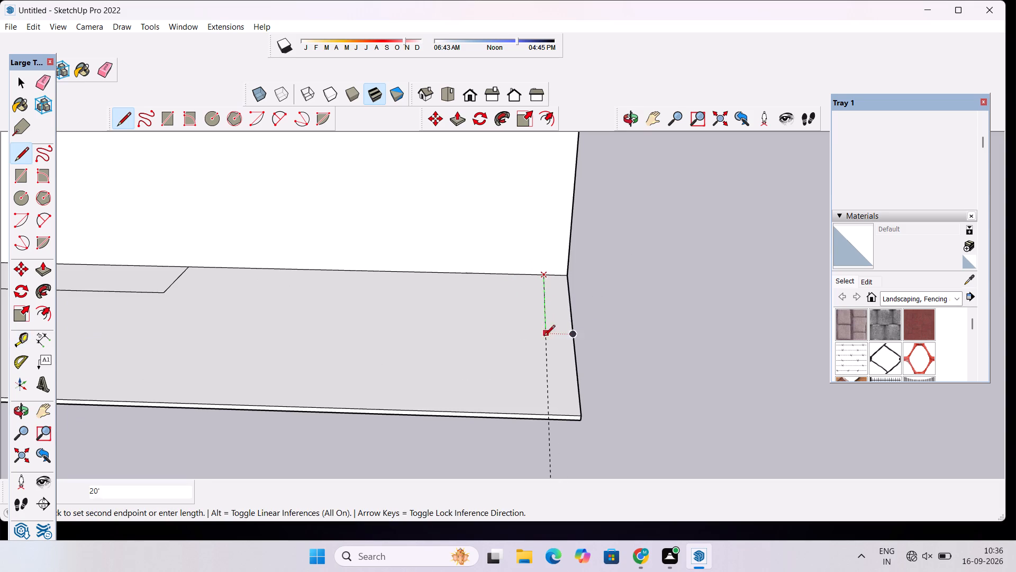
left_click(547, 415)
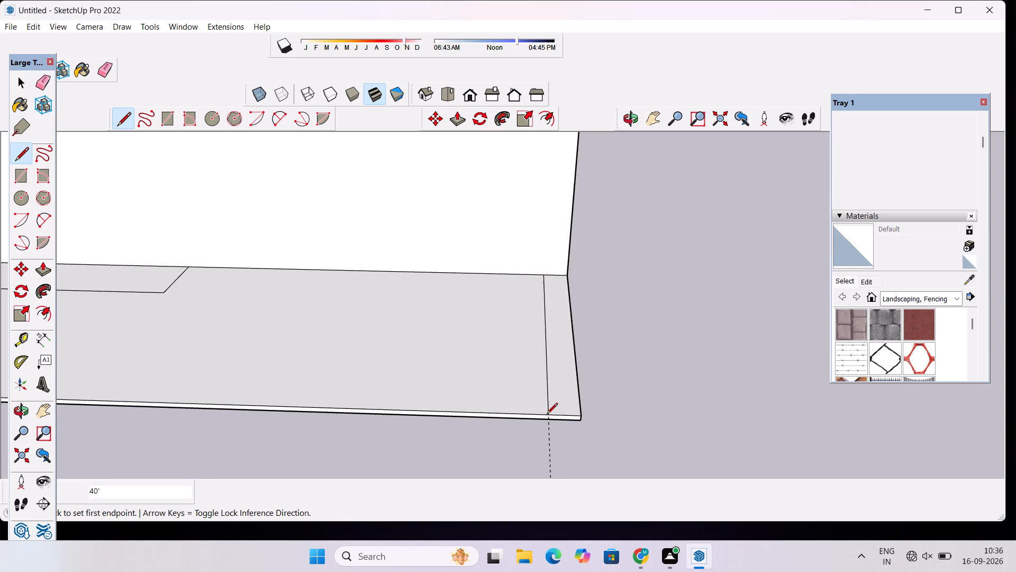
Erase the construction guide running along the new line on the ground slab.
scroll(528, 367, "down", 5)
key("space")
scroll(528, 366, "down", 10)
key("e")
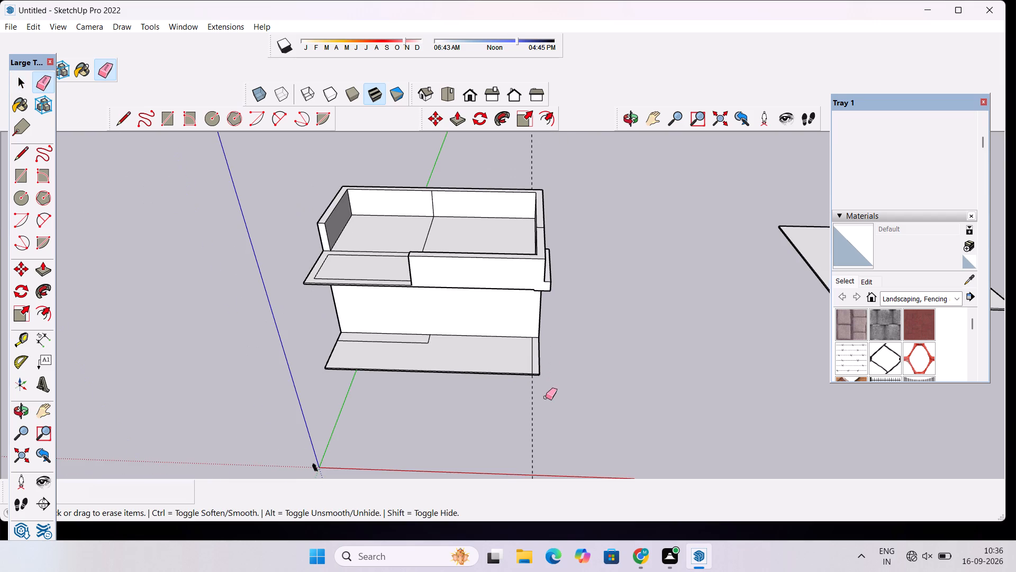
left_click_drag(546, 397, 527, 436)
Place a construction guide on the ground slab 5' in from its front edge.
left_click(633, 118)
left_click_drag(603, 279, 591, 233)
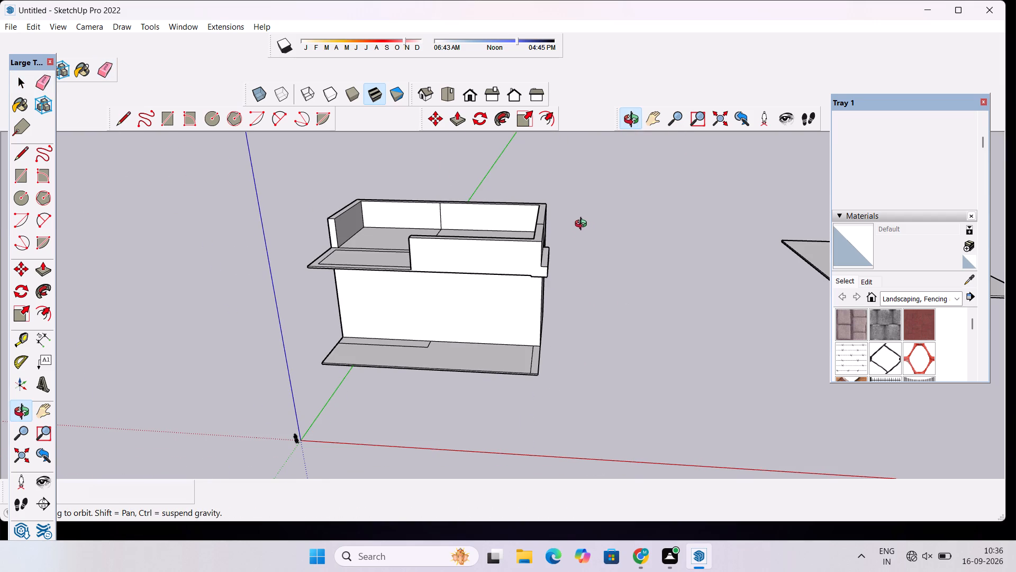
scroll(487, 298, "down", 2)
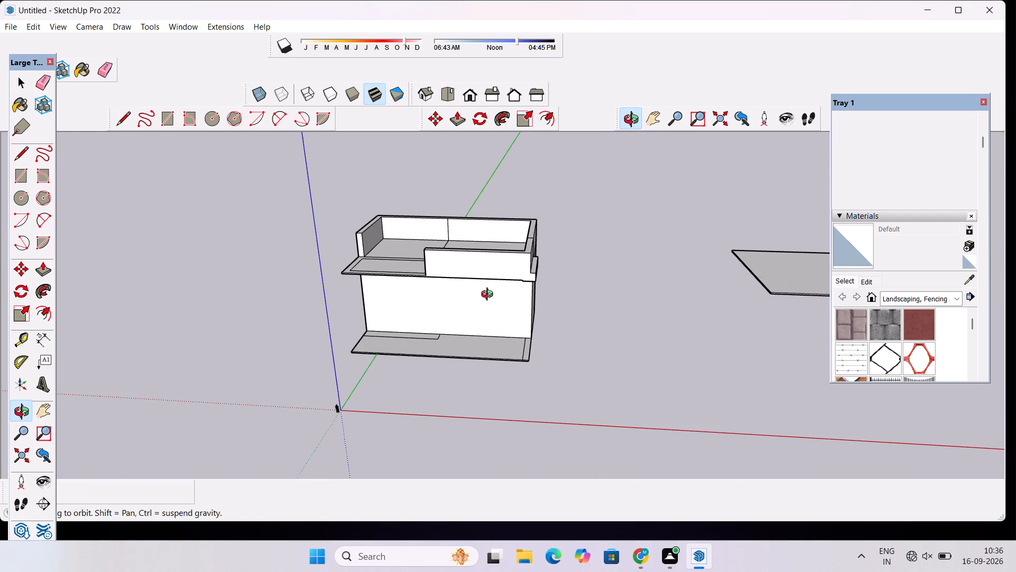
scroll(489, 296, "down", 3)
left_click_drag(494, 295, 353, 385)
scroll(319, 310, "down", 5)
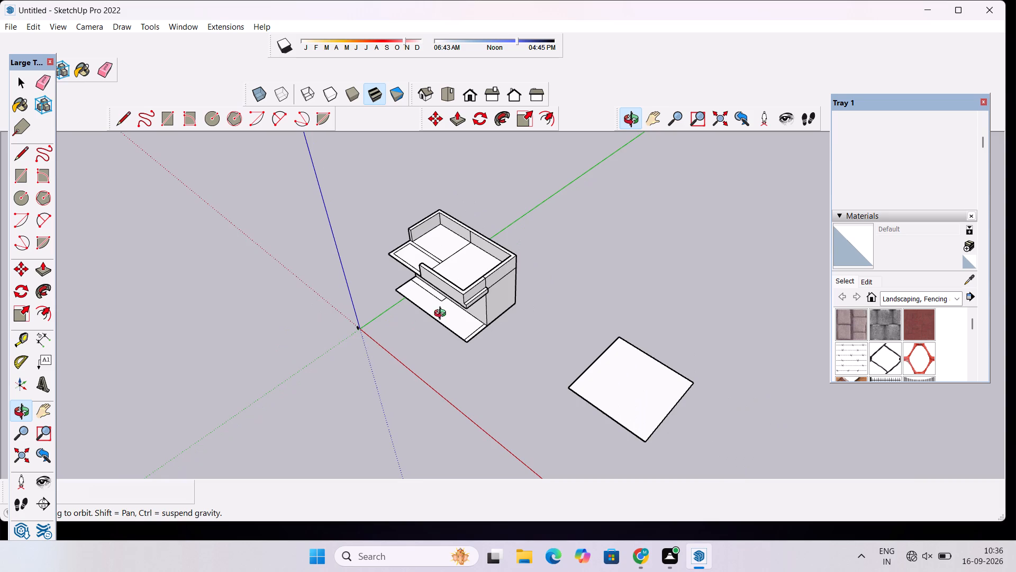
scroll(442, 315, "up", 15)
key("t")
scroll(442, 339, "up", 4)
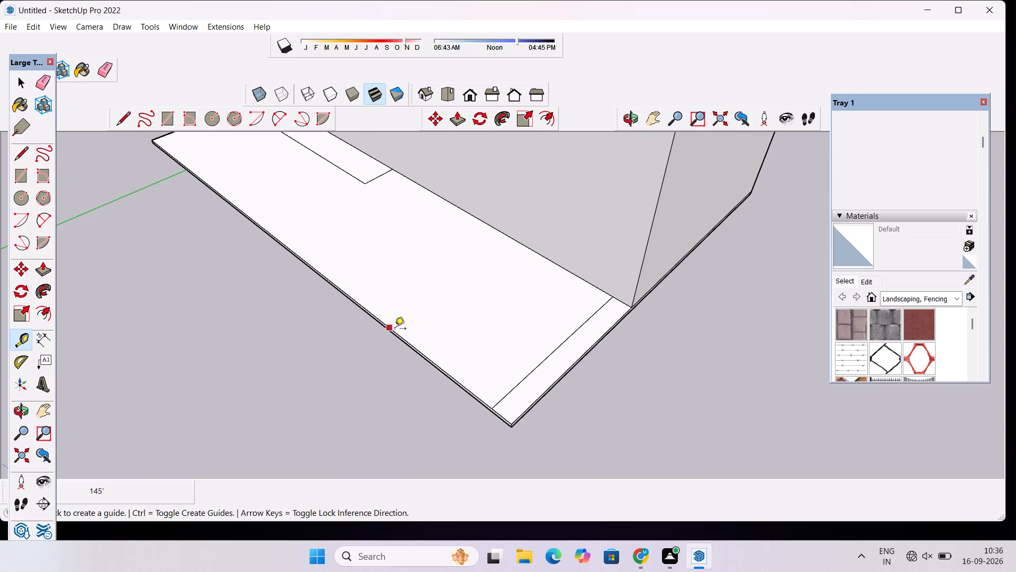
left_click(398, 329)
type("5'")
key("Return")
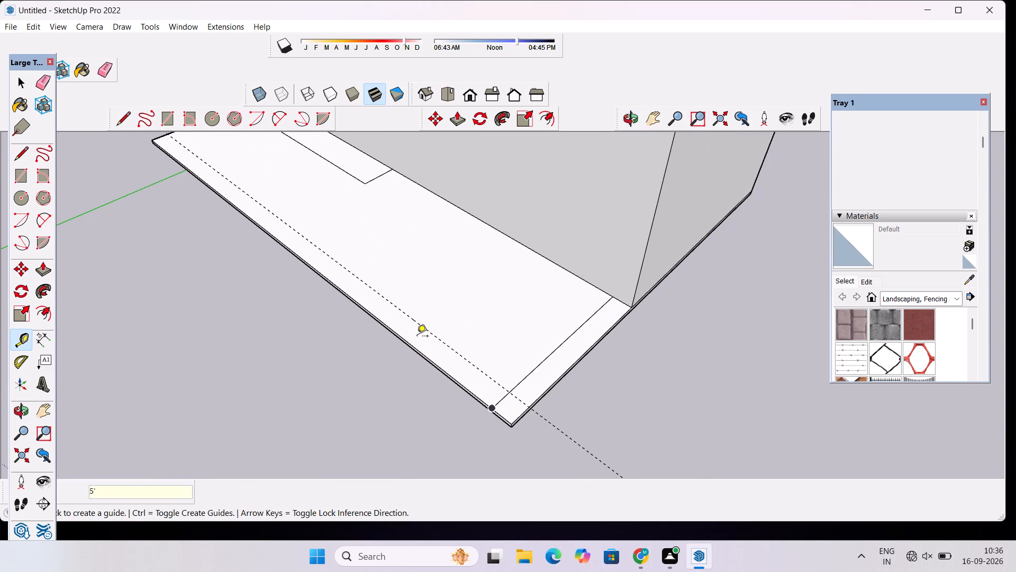
Place a construction guide on the ground slab 15' in from the line marking the 5' side strip.
scroll(410, 389, "down", 4)
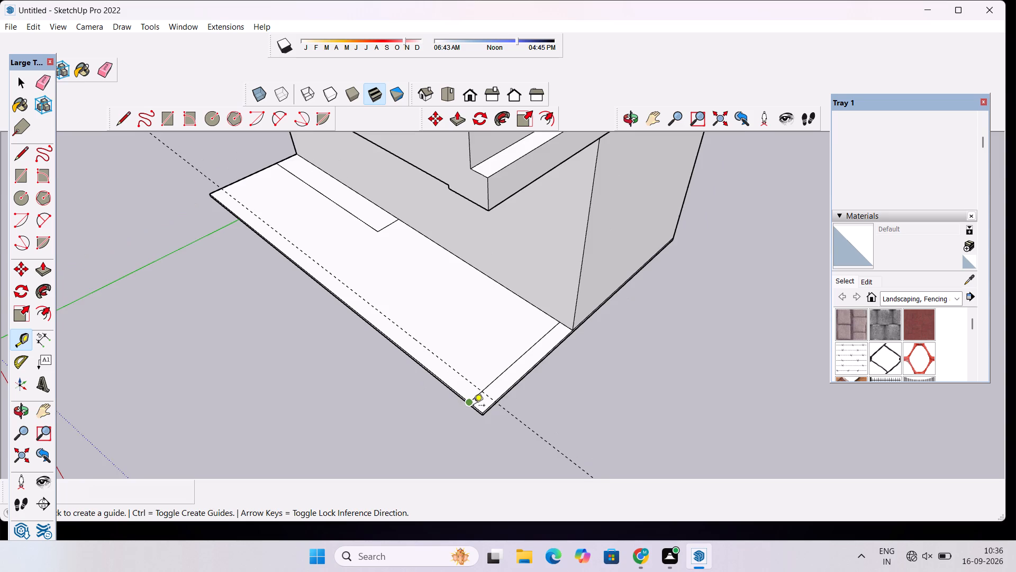
scroll(476, 405, "up", 5)
left_click(477, 392)
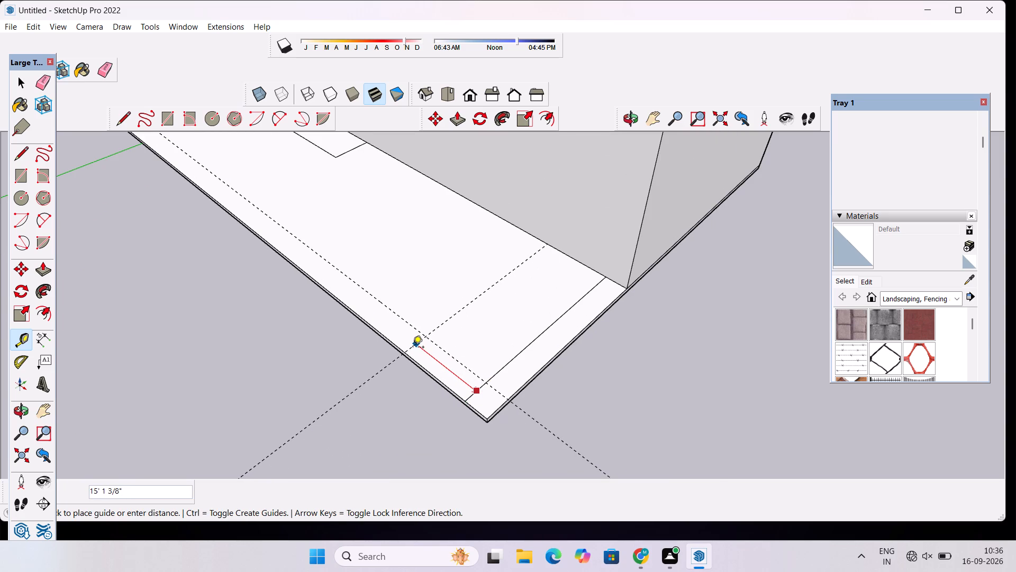
type("15'")
key("Return")
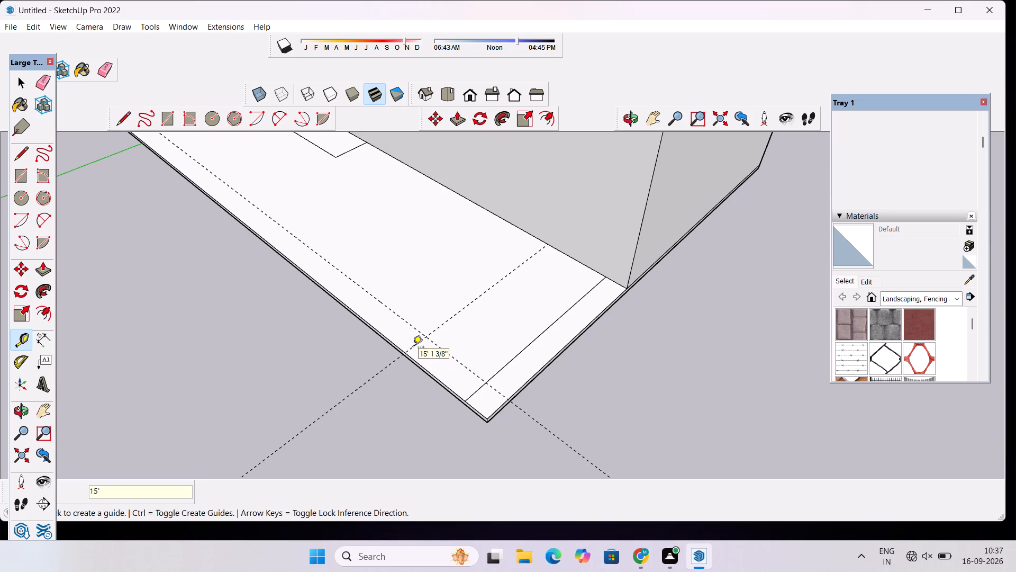
Draw lines along the guides from the slab's front edge to the side strip, outlining a 15' by 5' rectangle.
key("l")
scroll(426, 350, "up", 2)
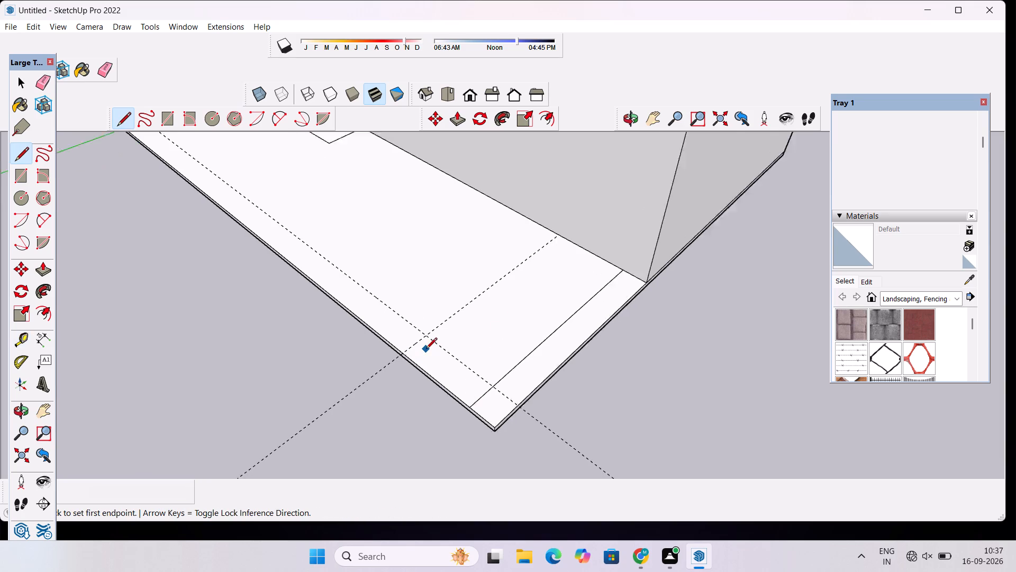
scroll(426, 350, "up", 4)
left_click(398, 354)
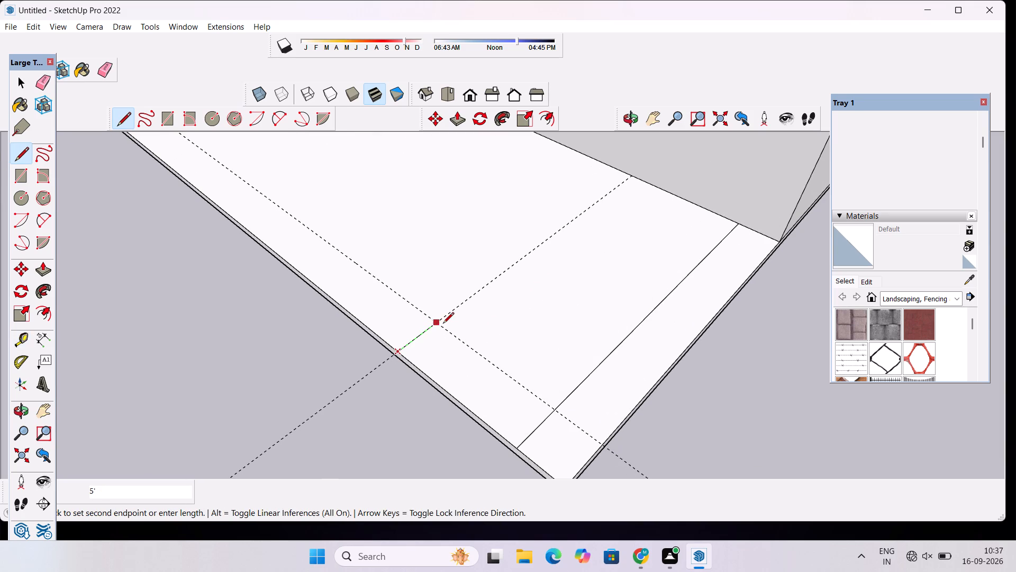
left_click(435, 320)
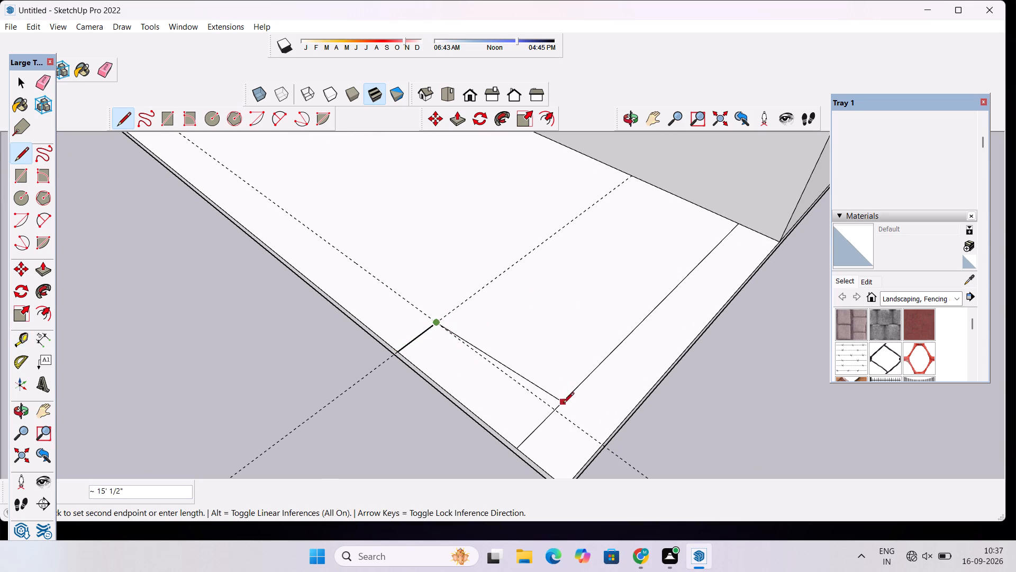
left_click(554, 409)
key("space")
scroll(477, 379, "down", 10)
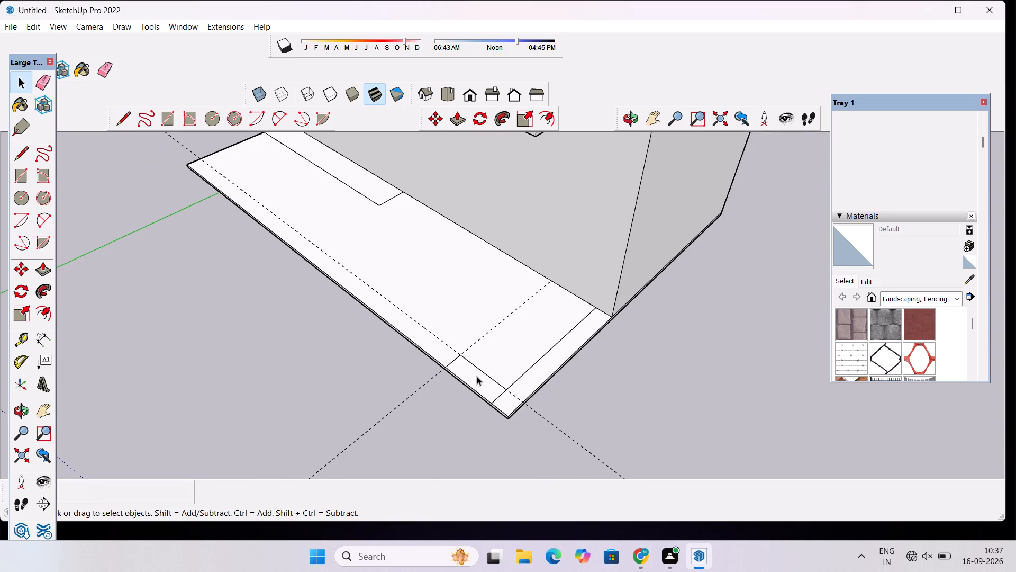
Erase the two construction guides crossing the ground slab at the 15' by 5' rectangle.
key("e")
left_click_drag(560, 414, 557, 427)
left_click_drag(403, 398, 409, 405)
scroll(442, 379, "down", 1)
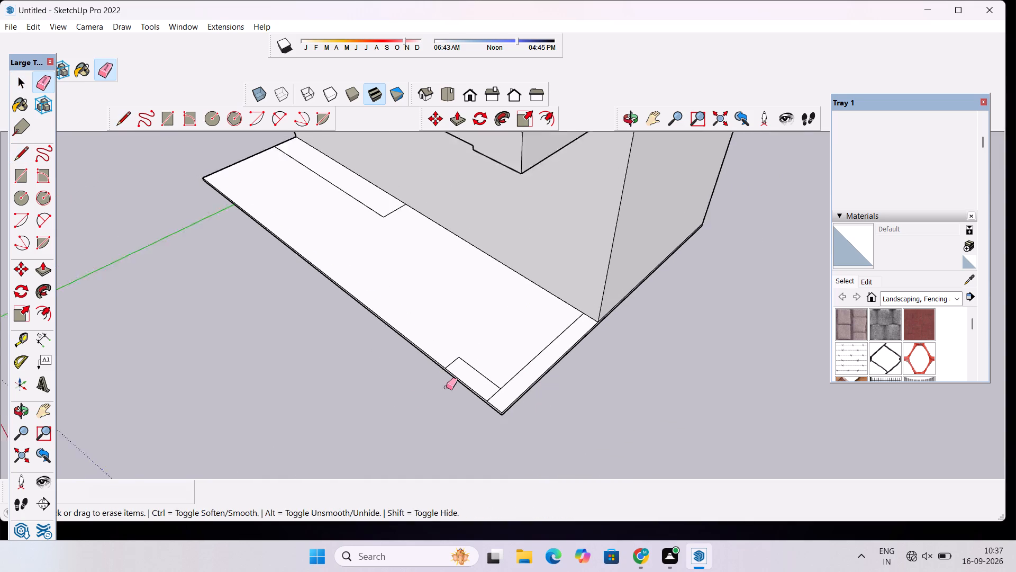
scroll(446, 387, "down", 1)
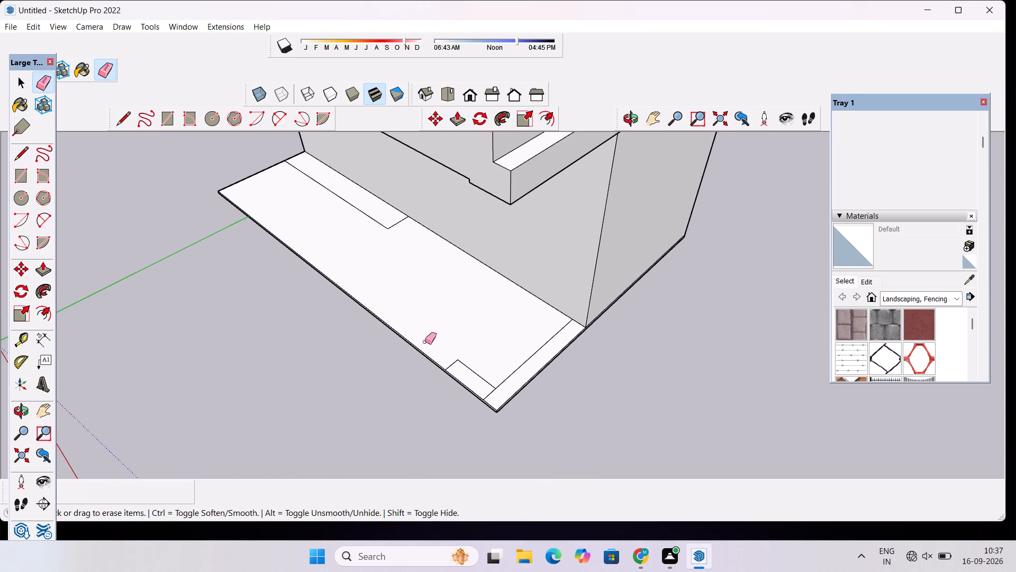
scroll(423, 343, "down", 4)
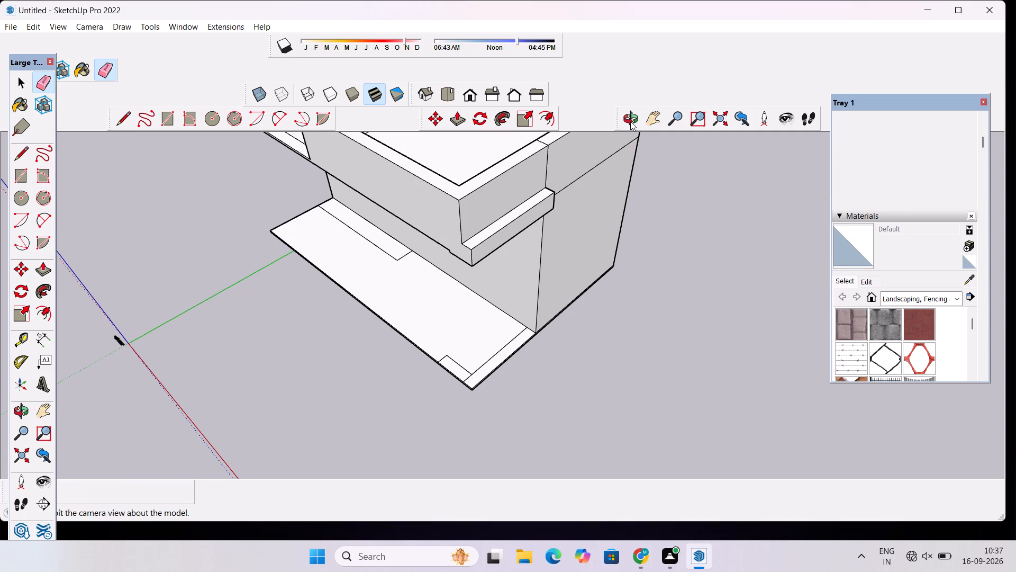
Draw a rectangle about 7' by 6' on the ground slab, behind the 15' by 5' rectangle and against the side strip line.
left_click(630, 121)
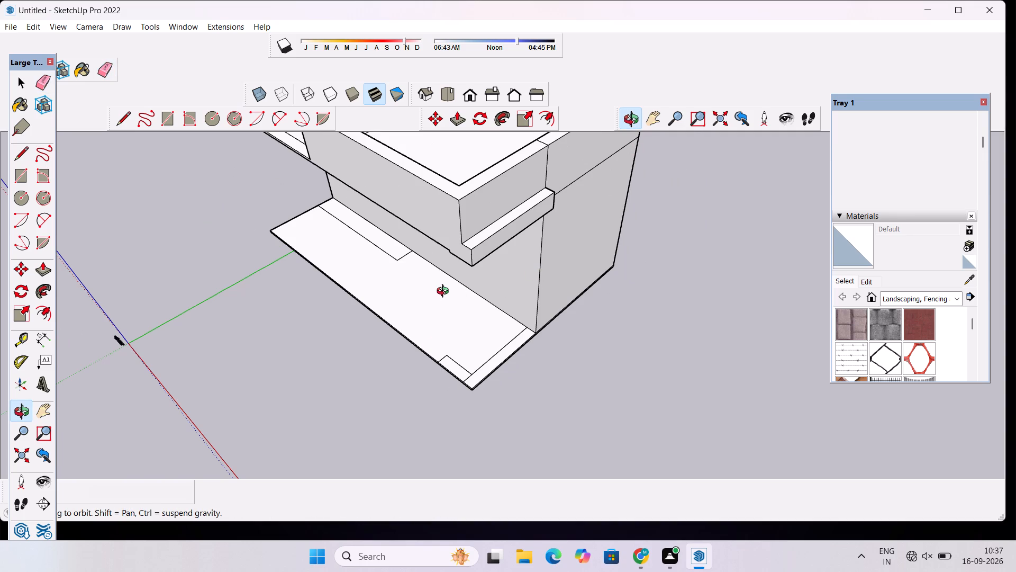
left_click_drag(434, 296, 577, 242)
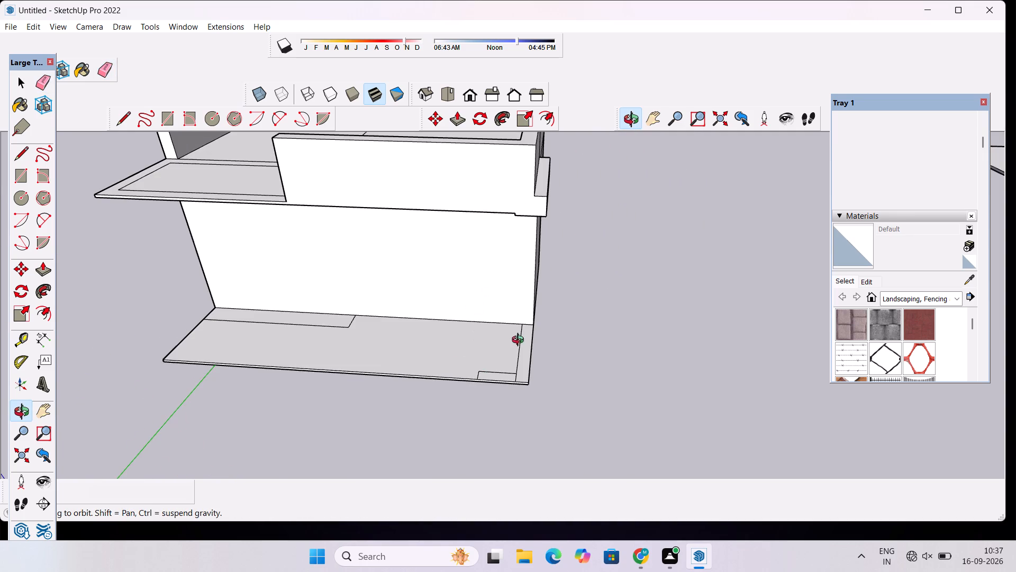
left_click_drag(519, 355, 510, 470)
scroll(493, 410, "up", 6)
left_click_drag(501, 359, 503, 389, "shift")
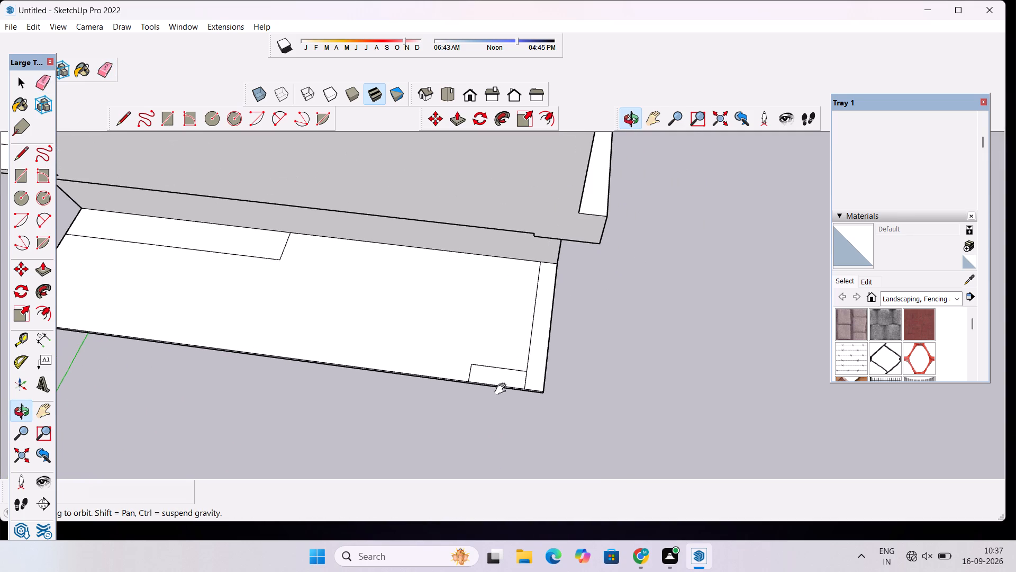
scroll(493, 391, "up", 2)
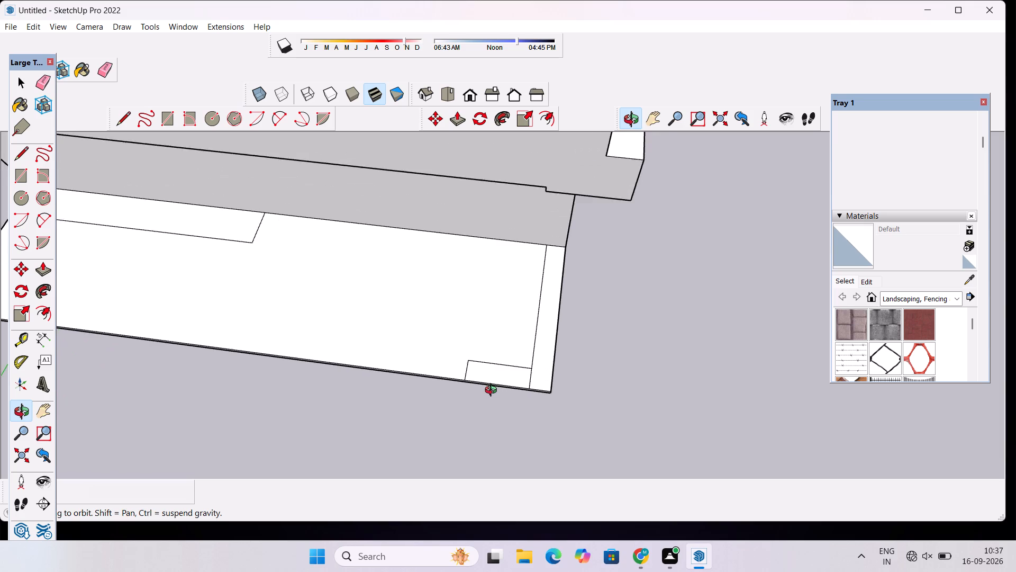
scroll(493, 391, "up", 1)
left_click_drag(493, 376, 488, 387, "shift")
scroll(490, 382, "up", 2)
key("r")
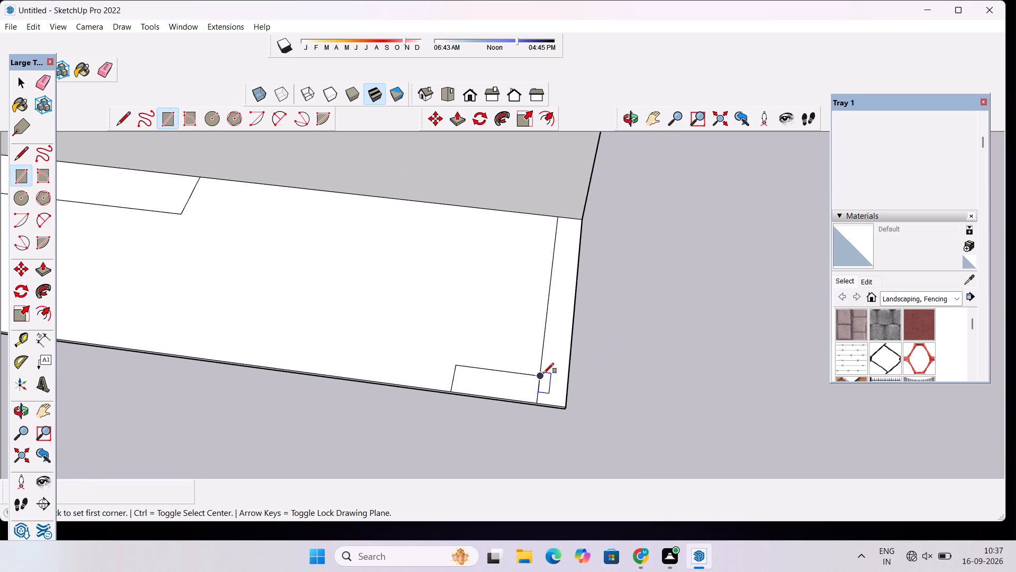
left_click(540, 375)
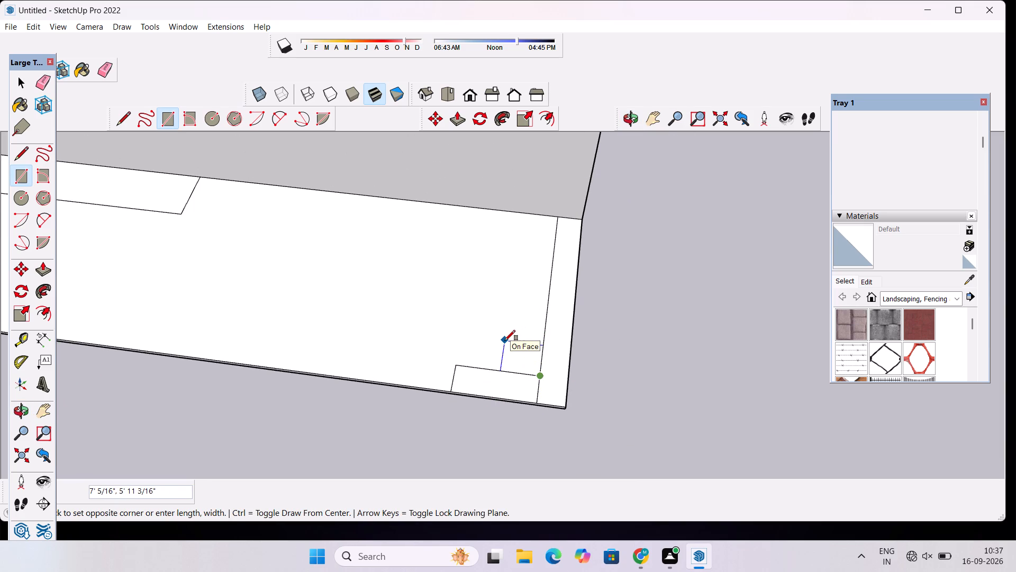
left_click(505, 341)
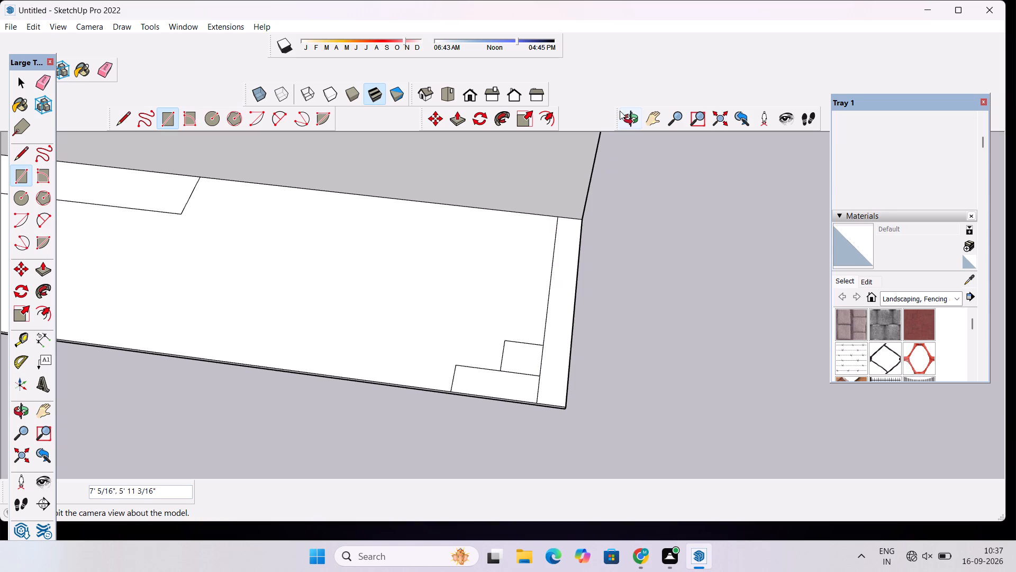
Examine the building from several sides, comparing the ground slab's corner rectangles with the overhanging roof and side ledge above.
left_click(630, 126)
left_click_drag(530, 365, 541, 169)
scroll(542, 200, "down", 5)
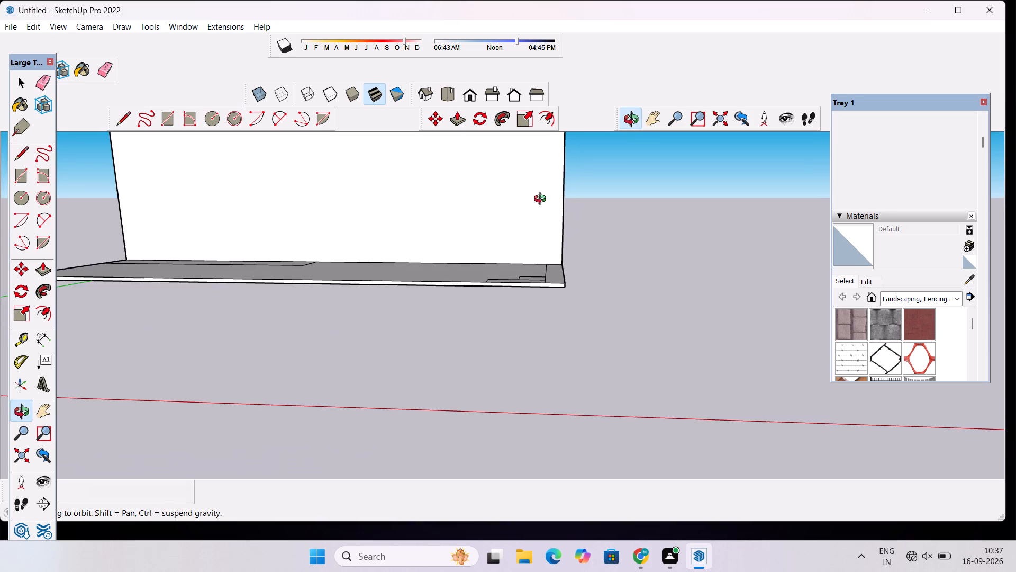
scroll(542, 200, "down", 9)
left_click_drag(542, 200, 530, 371, "shift")
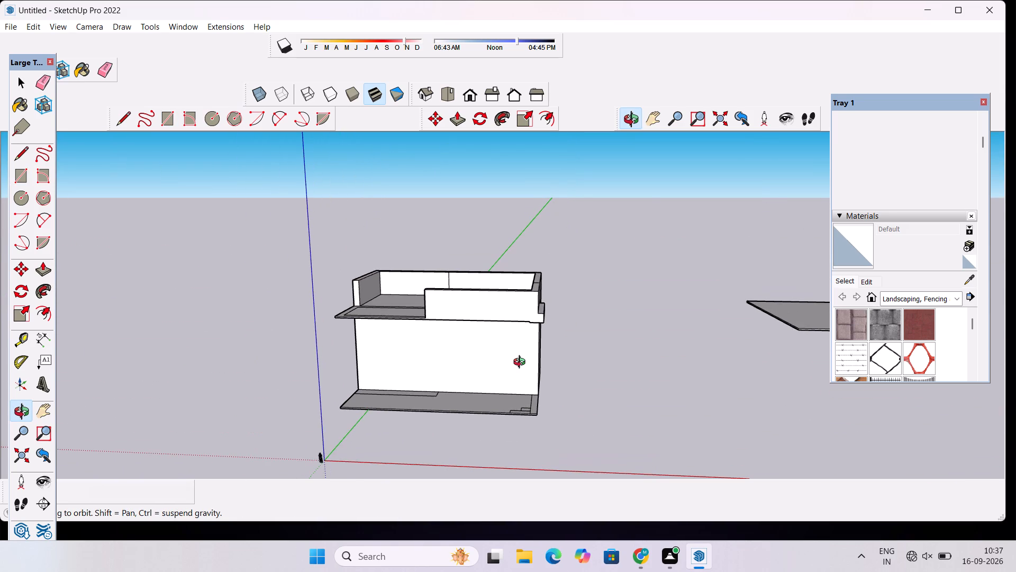
scroll(521, 360, "up", 4)
left_click_drag(519, 358, 300, 420)
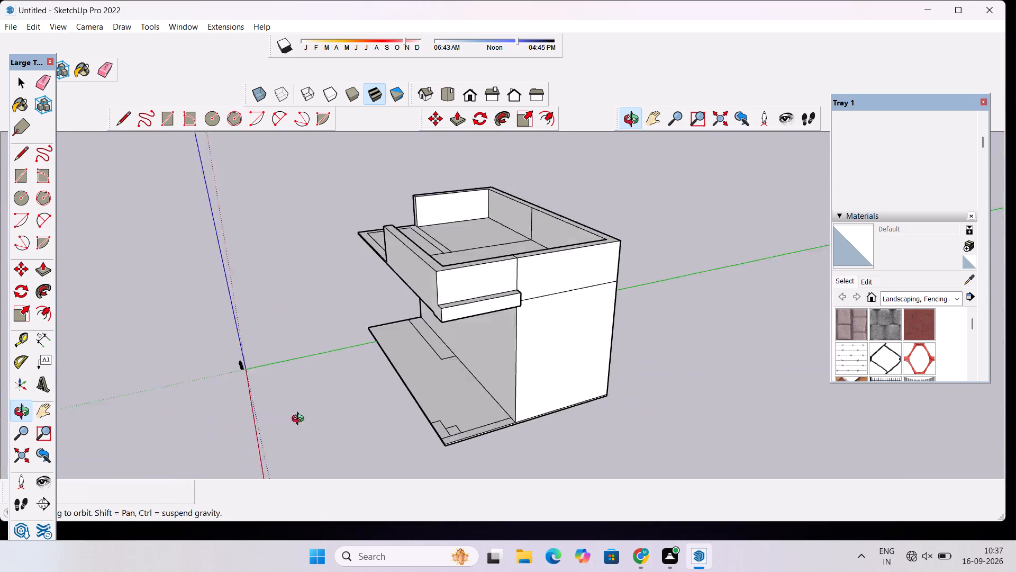
left_click_drag(300, 420, 549, 402)
scroll(544, 379, "down", 3)
left_click_drag(495, 383, 644, 434)
scroll(607, 323, "up", 10)
left_click_drag(571, 382, 533, 294)
scroll(524, 255, "down", 6)
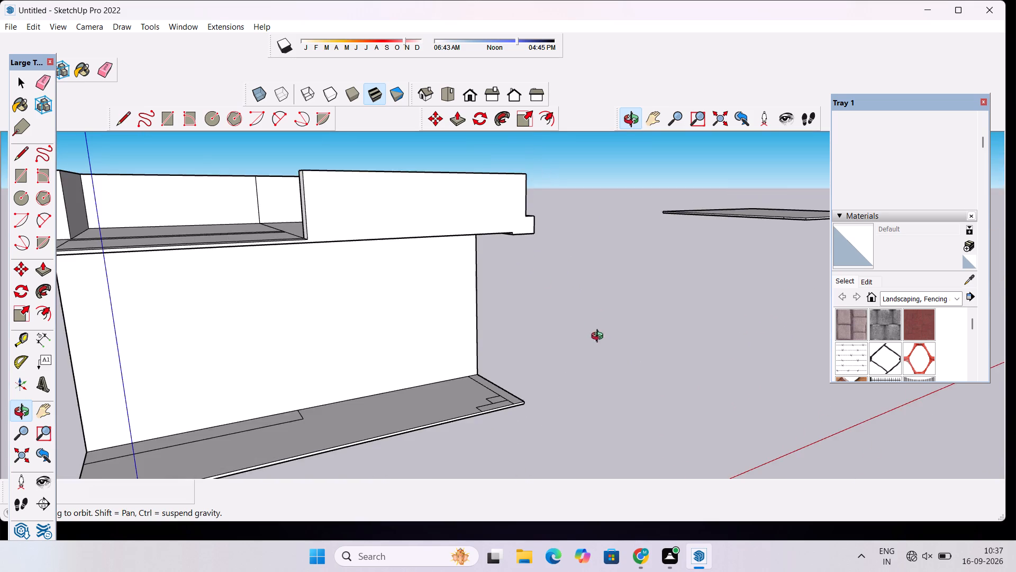
Push/Pull the 7' by 6' rectangle up 70' to form a pillar reaching the overhang above.
left_click_drag(600, 338, 503, 370)
left_click_drag(495, 354, 489, 261, "shift")
scroll(485, 289, "up", 4)
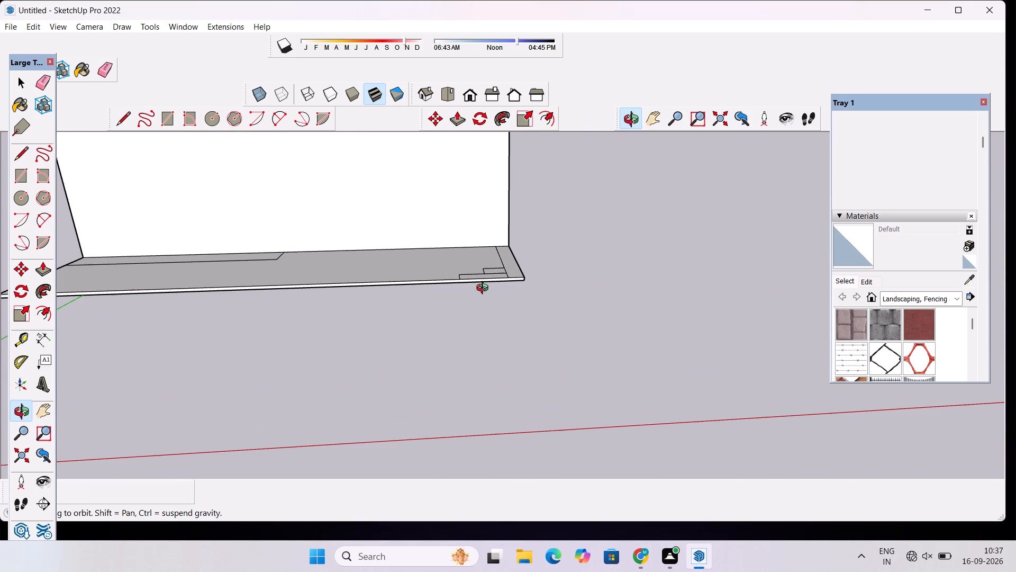
left_click_drag(485, 289, 452, 434, "shift")
scroll(452, 386, "down", 4)
left_click_drag(451, 417, 448, 433)
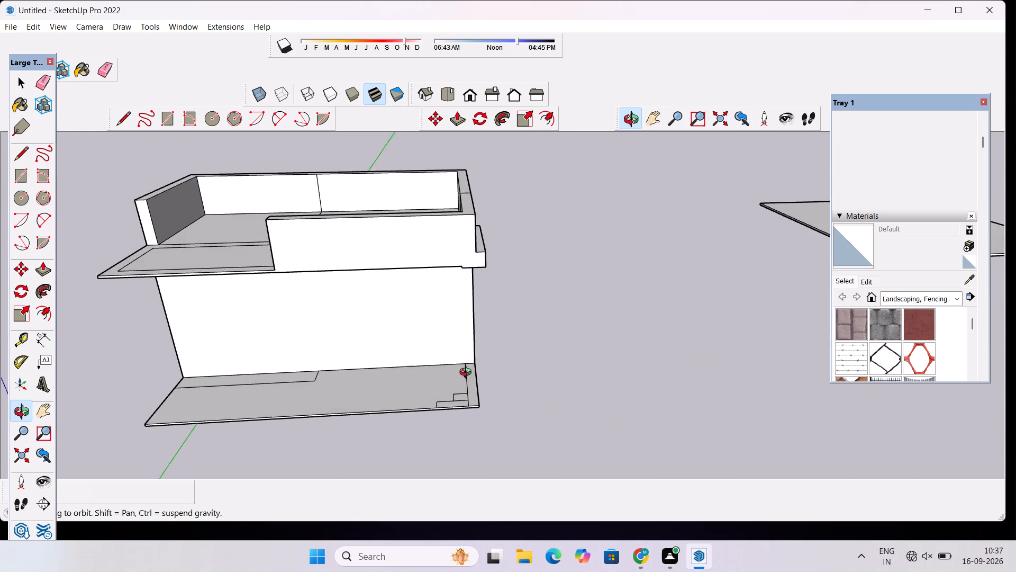
scroll(469, 364, "up", 7)
key("p")
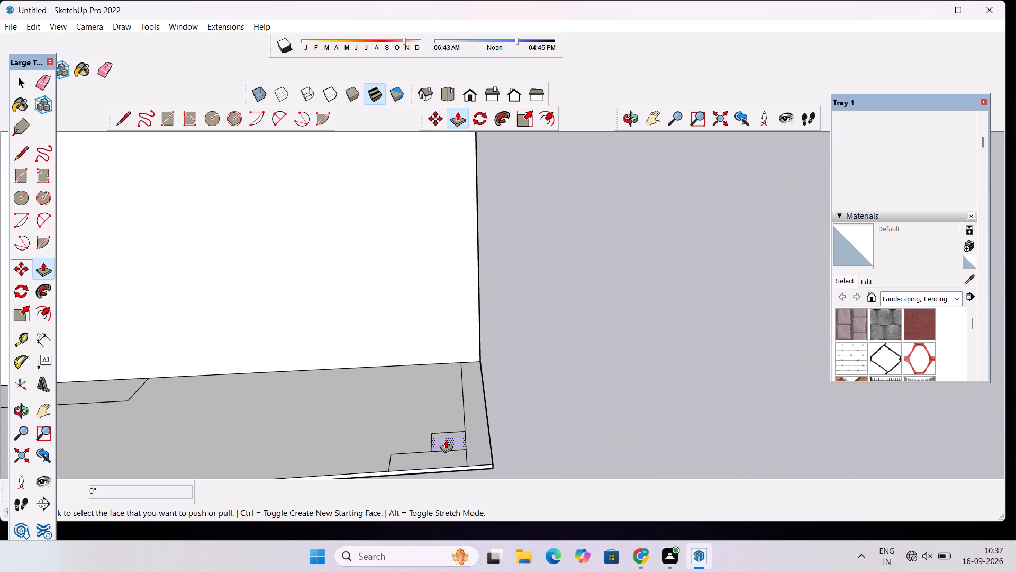
left_click(446, 440)
scroll(448, 399, "down", 7)
scroll(446, 288, "up", 4)
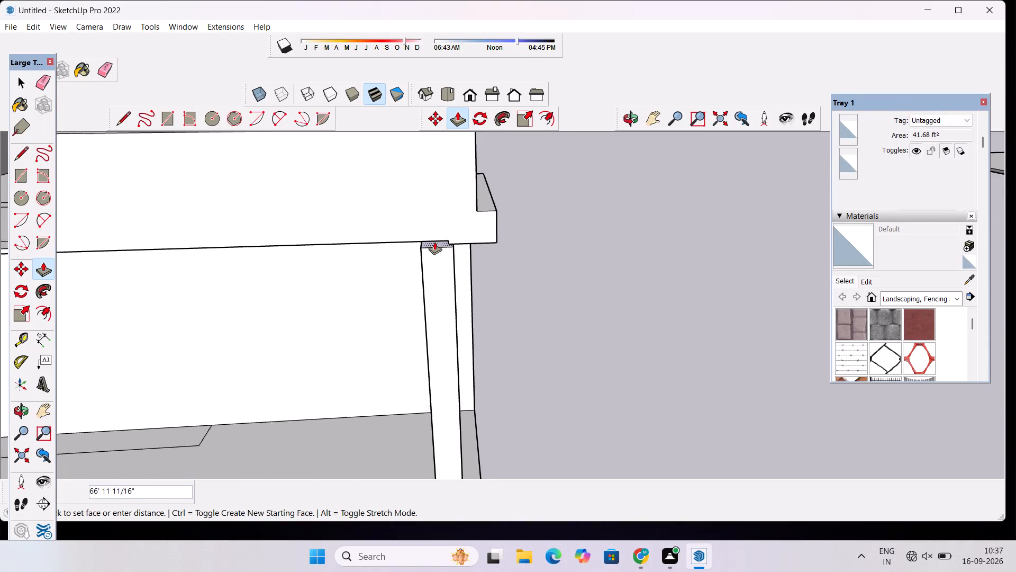
scroll(434, 242, "up", 13)
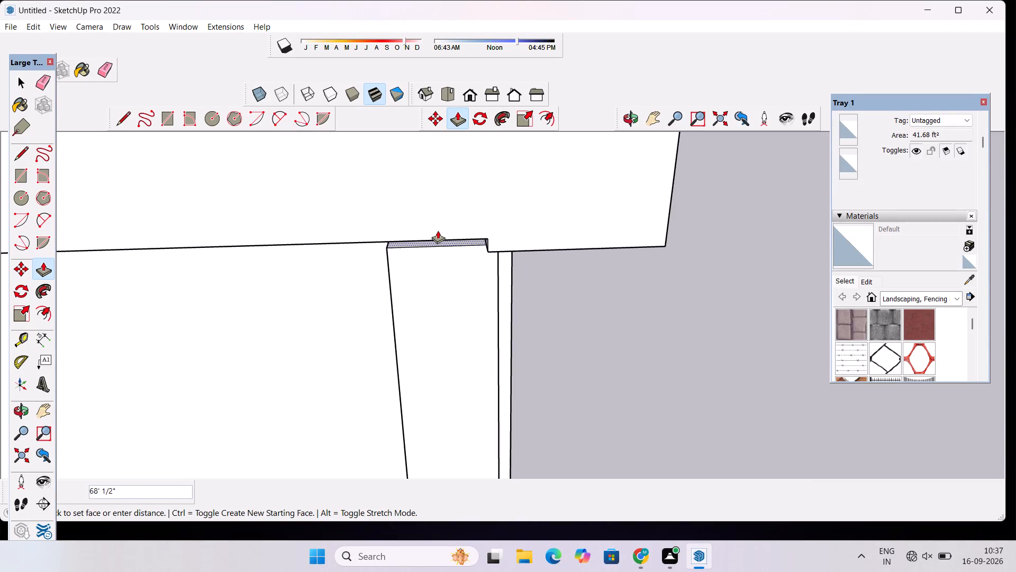
left_click(442, 243)
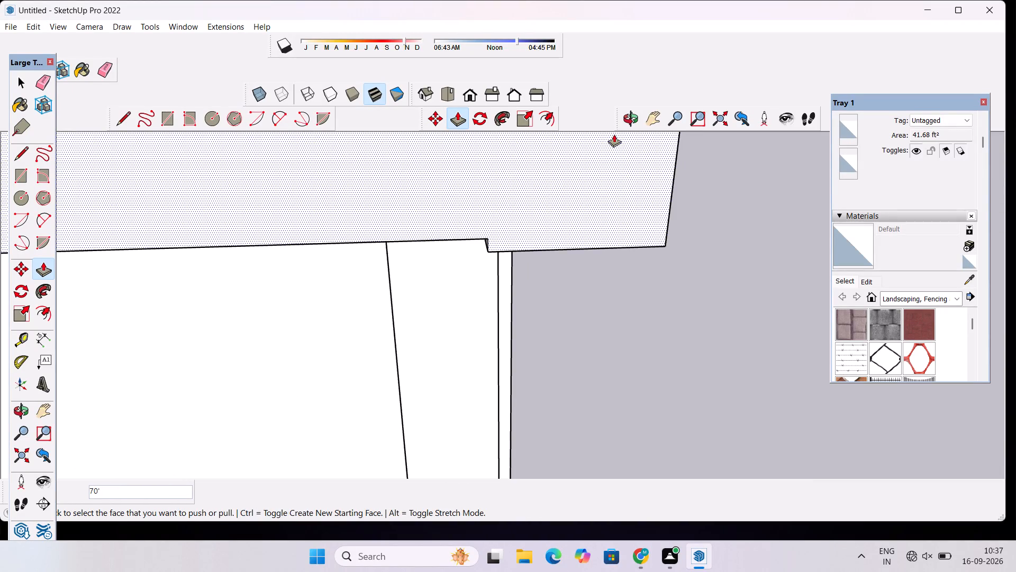
Examine the top of the pillar from several angles where it meets the overhanging roof and side ledge.
left_click(624, 118)
left_click_drag(611, 282, 450, 239)
scroll(460, 247, "down", 3)
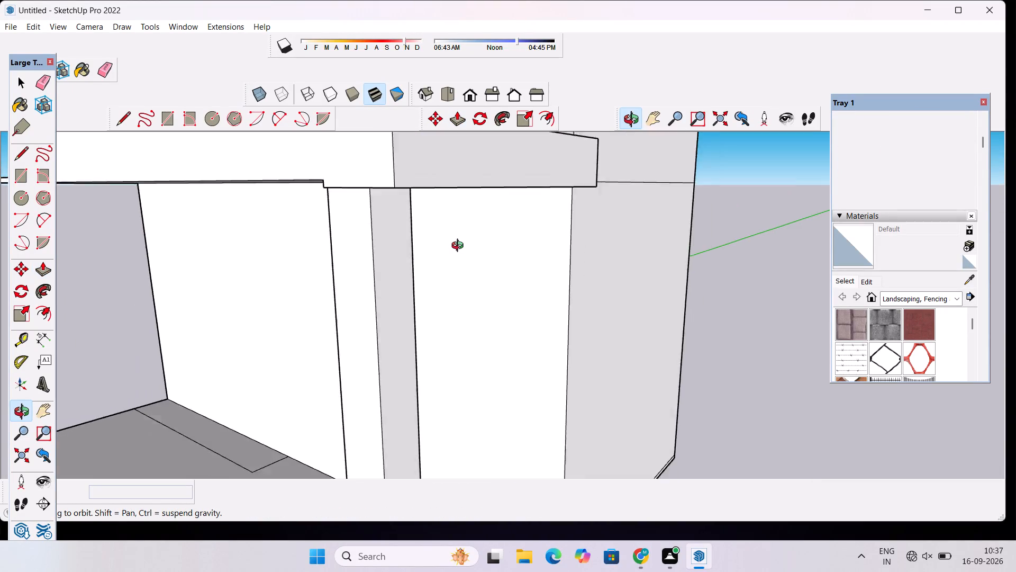
scroll(460, 247, "down", 3)
scroll(388, 269, "up", 9)
left_click_drag(418, 227, 561, 224)
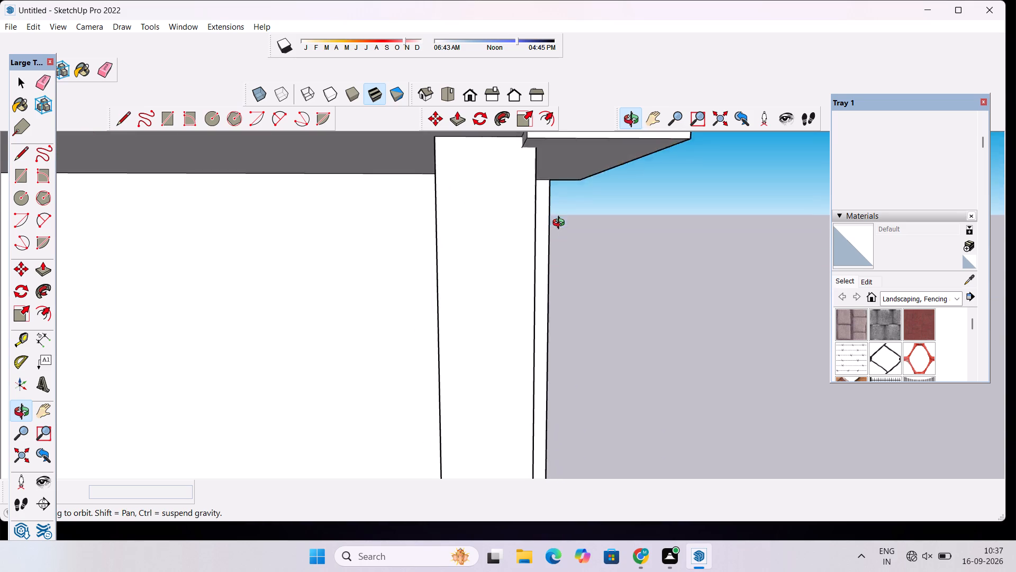
left_click_drag(561, 224, 554, 252)
left_click_drag(543, 240, 530, 288, "shift")
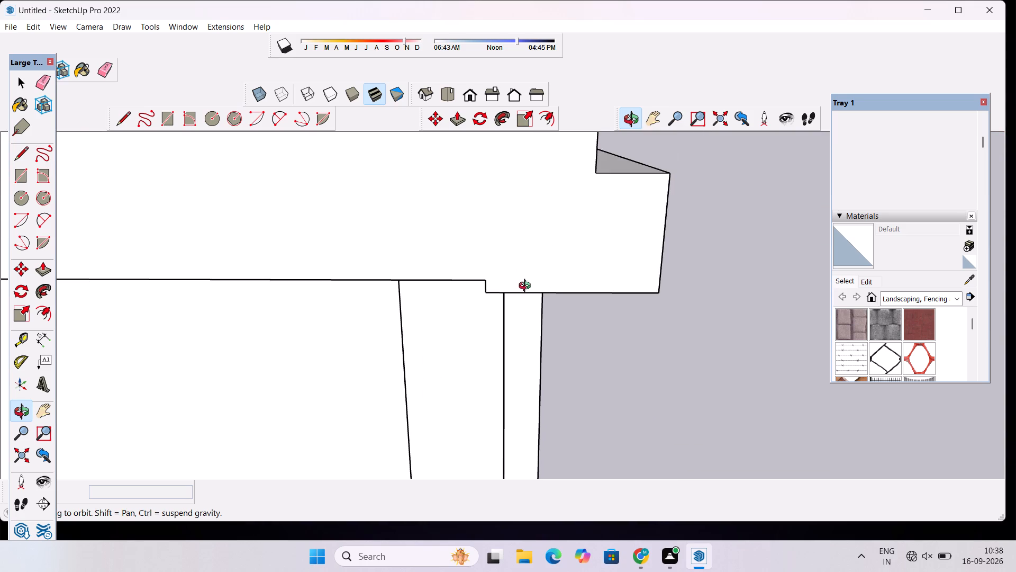
left_click_drag(536, 301, 321, 202)
left_click_drag(427, 189, 466, 252, "shift")
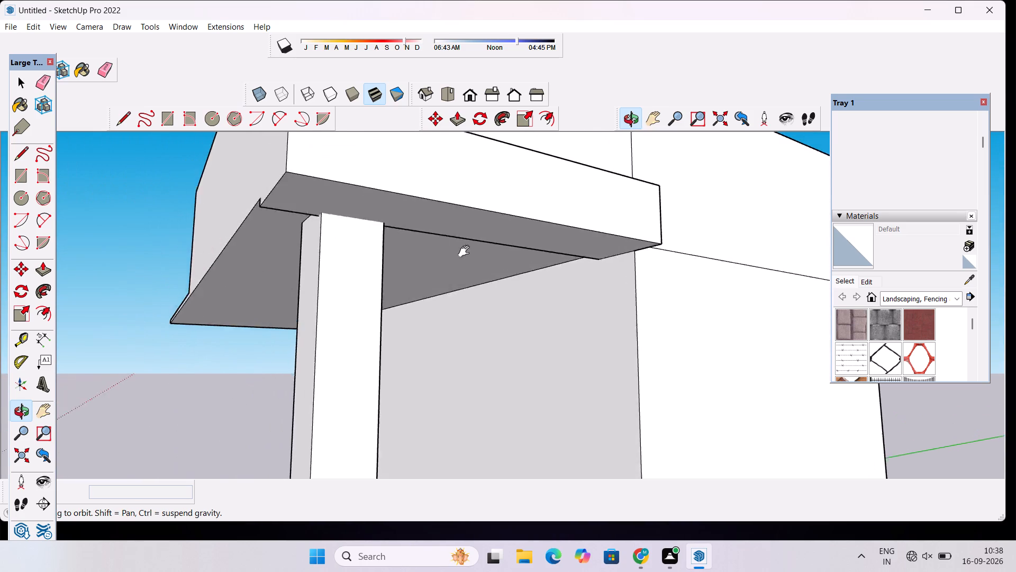
left_click_drag(466, 252, 472, 260, "shift")
left_click_drag(288, 255, 437, 250)
left_click_drag(437, 250, 441, 263)
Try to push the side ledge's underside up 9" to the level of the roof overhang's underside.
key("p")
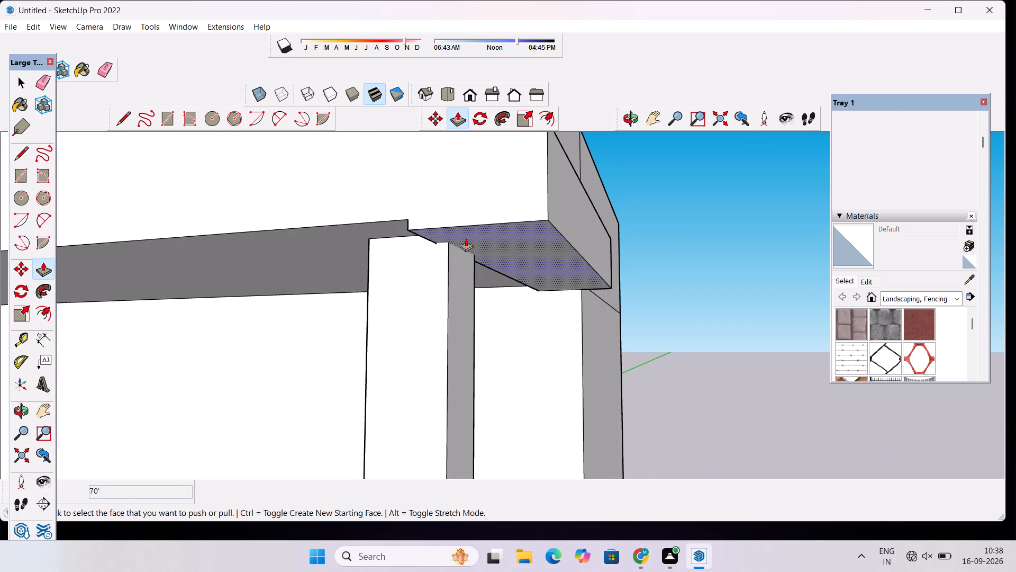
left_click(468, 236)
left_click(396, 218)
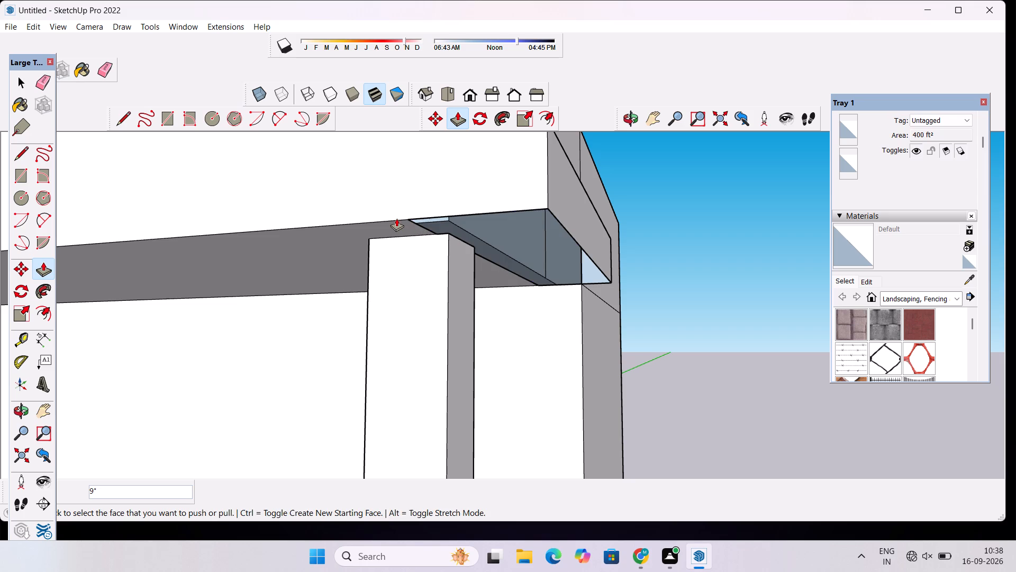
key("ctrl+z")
Push/Pull the side ledge's underside up 9" to the level of the roof overhang's underside.
left_click(470, 233)
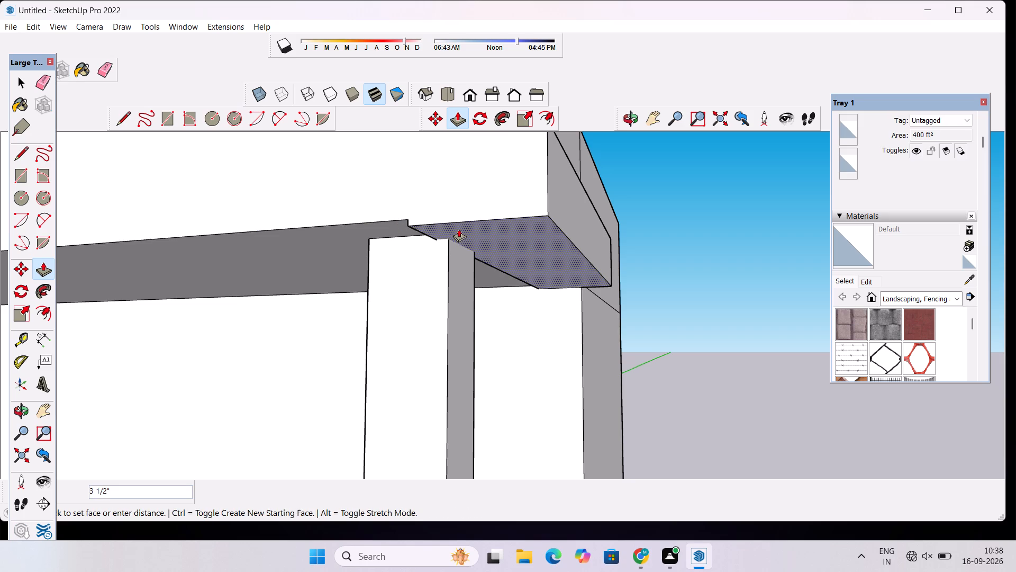
left_click(403, 222)
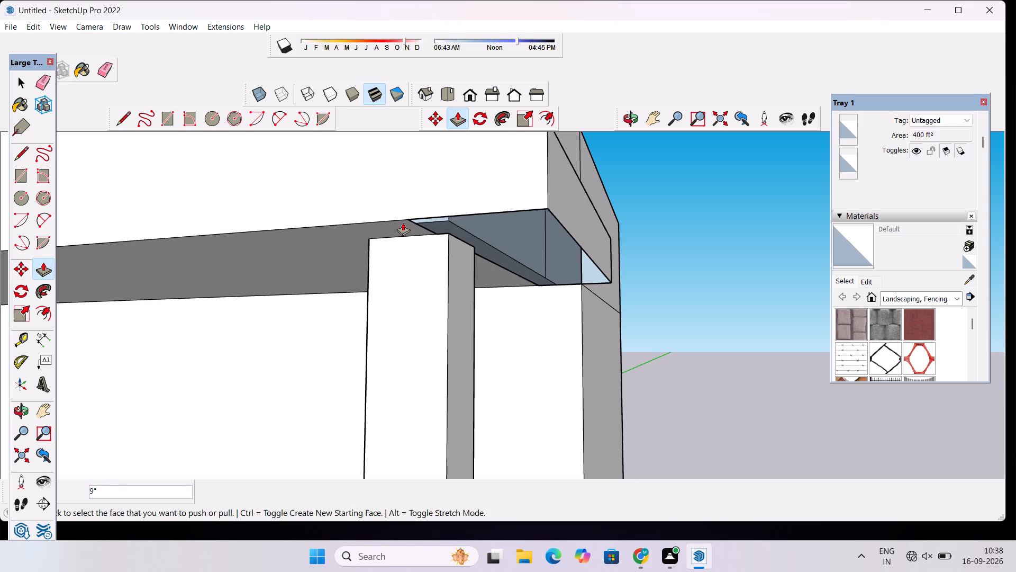
Examine the pillar's top and the raised side ledge's underside from several angles.
scroll(601, 144, "up", 4)
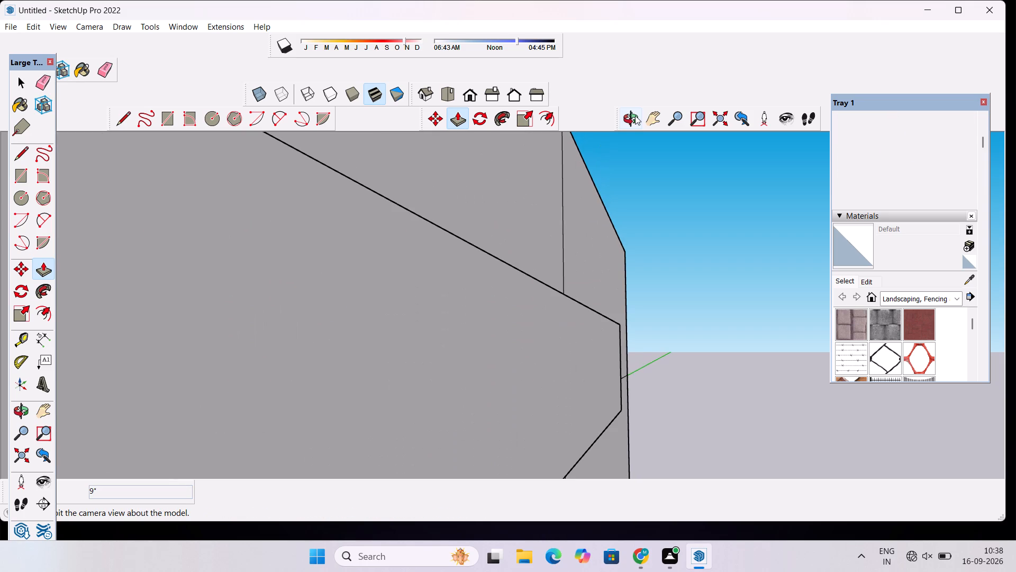
scroll(635, 115, "down", 4)
scroll(532, 231, "down", 11)
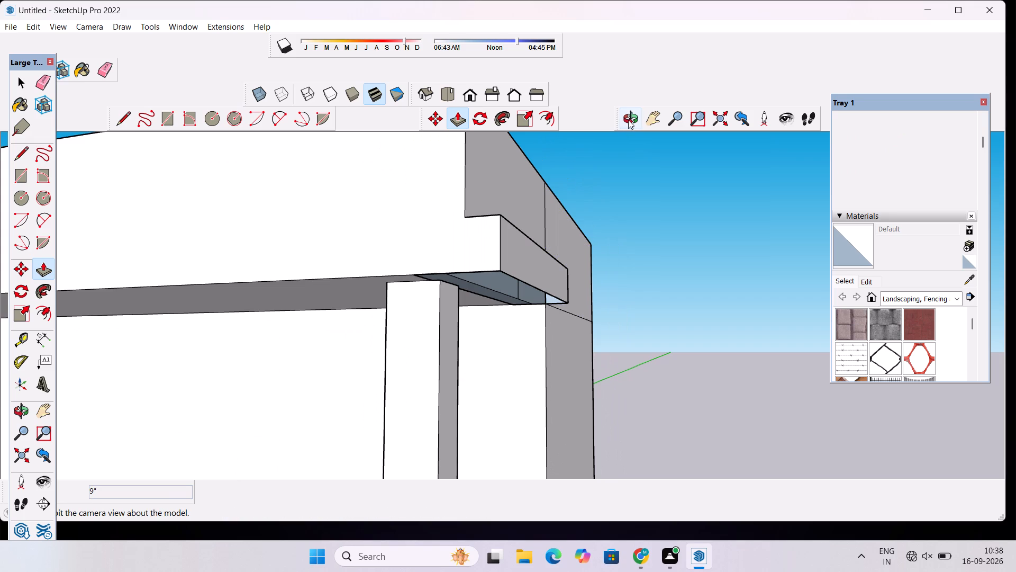
left_click(628, 120)
left_click_drag(605, 263, 524, 281)
scroll(308, 339, "up", 14)
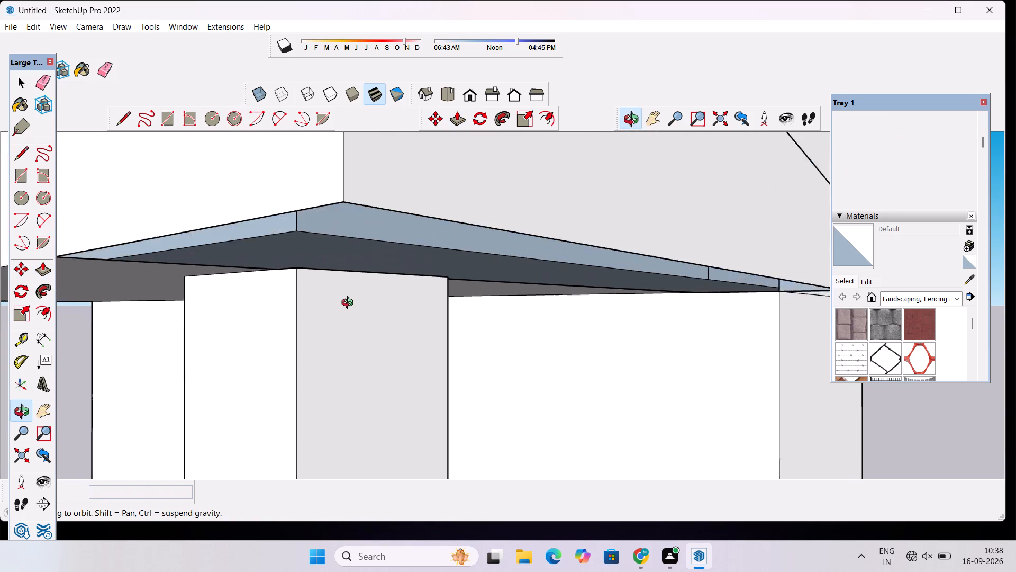
scroll(350, 304, "up", 7)
scroll(368, 264, "up", 4)
left_click_drag(370, 263, 376, 294)
scroll(376, 294, "down", 4)
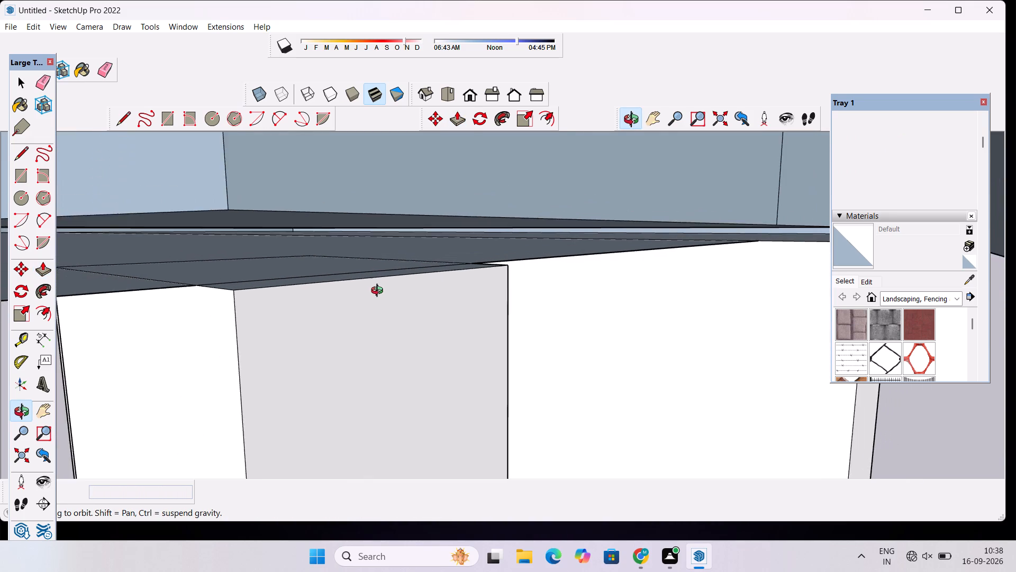
scroll(382, 288, "down", 4)
left_click_drag(382, 288, 385, 279)
scroll(385, 279, "down", 11)
scroll(409, 245, "up", 1)
scroll(409, 245, "down", 9)
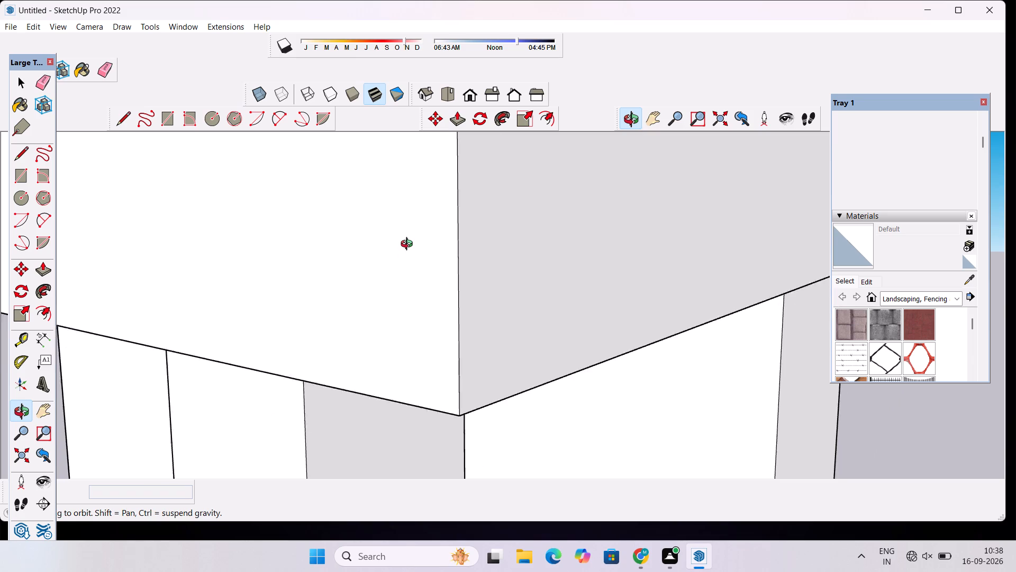
scroll(409, 245, "down", 20)
scroll(409, 245, "down", 12)
Undo the side ledge's underside push and the pillar's extrusion, back to the marked rectangle on the ground slab.
key("ctrl+z")
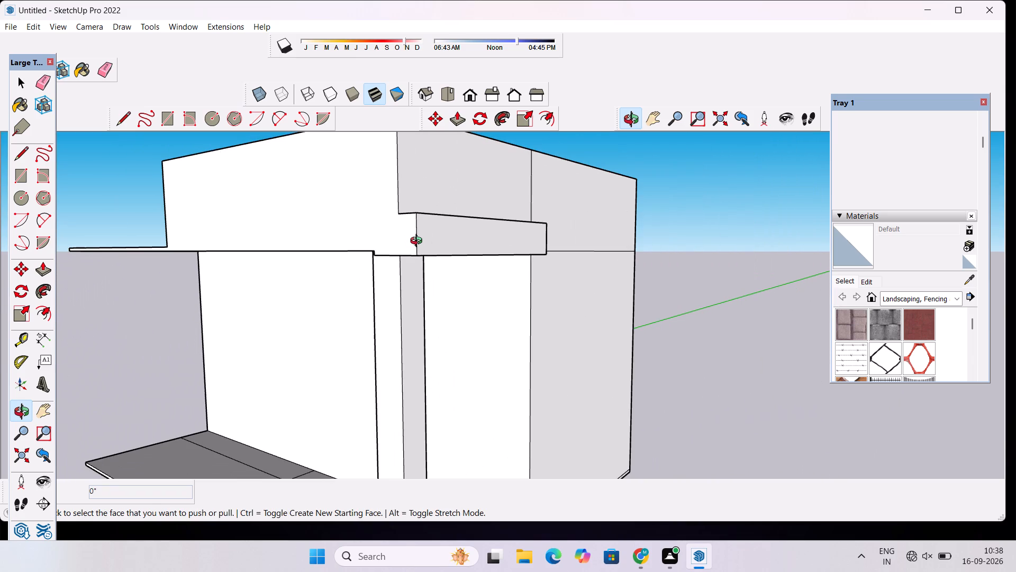
key("ctrl+z")
key("ctrl+z")
scroll(422, 240, "down", 6)
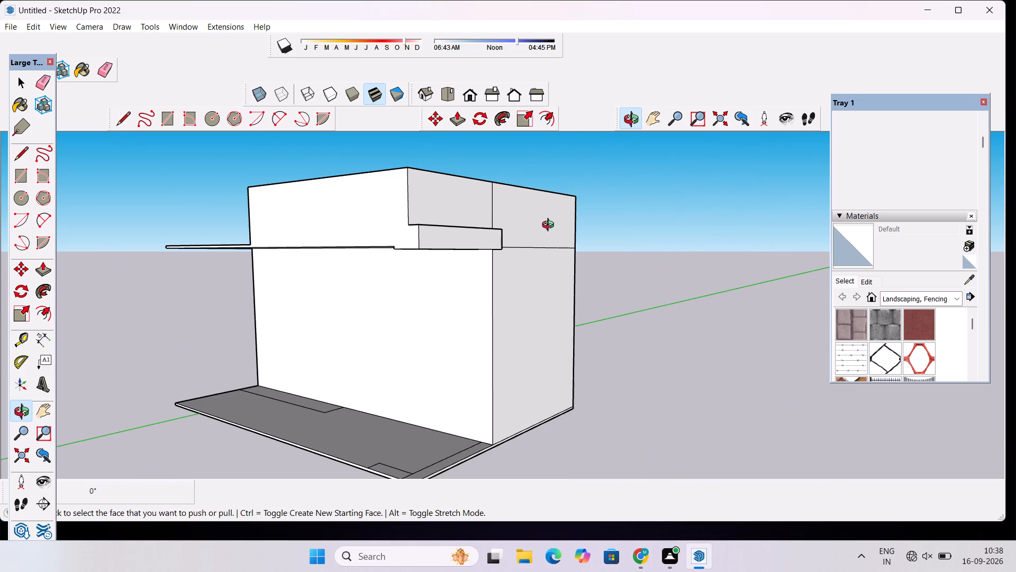
key("ctrl+y")
scroll(658, 344, "down", 7)
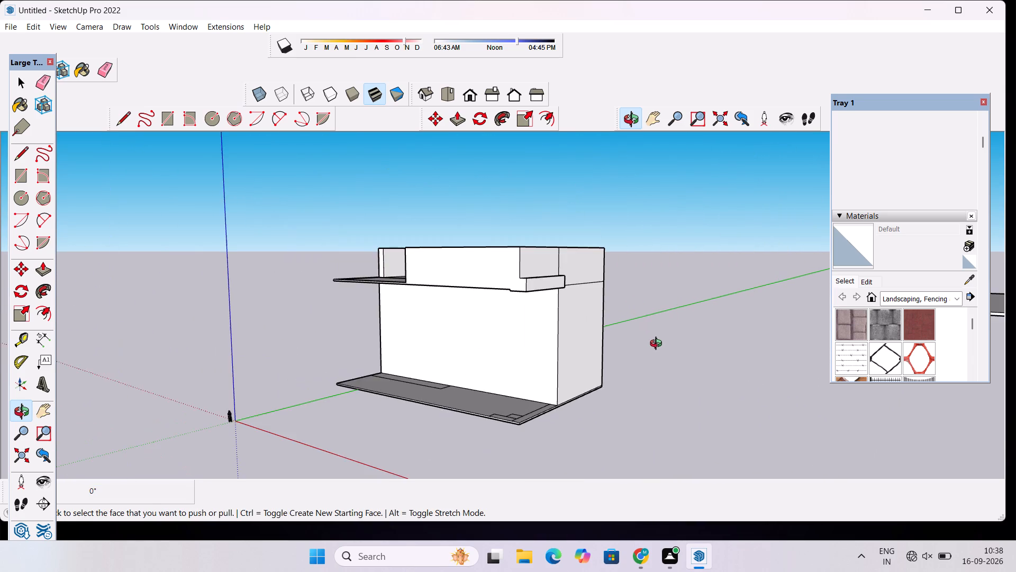
Push/Pull the side ledge's underside up 9" to the level of the roof overhang's underside.
left_click_drag(607, 349, 704, 249)
scroll(603, 253, "up", 12)
left_click_drag(511, 234, 549, 282)
scroll(549, 280, "up", 15)
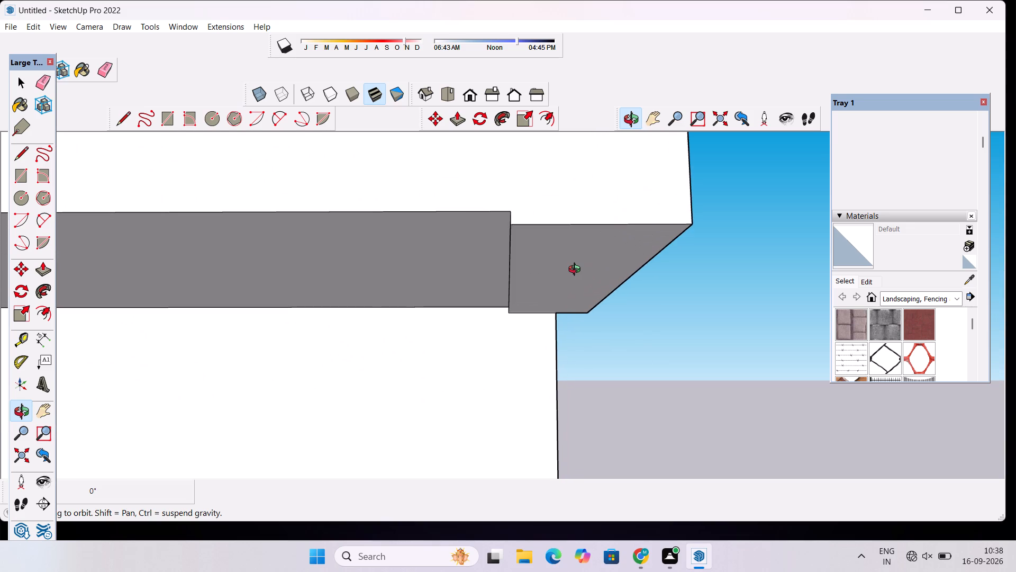
left_click_drag(577, 271, 486, 290, "shift")
scroll(481, 297, "up", 4, "shift")
scroll(481, 297, "down", 8)
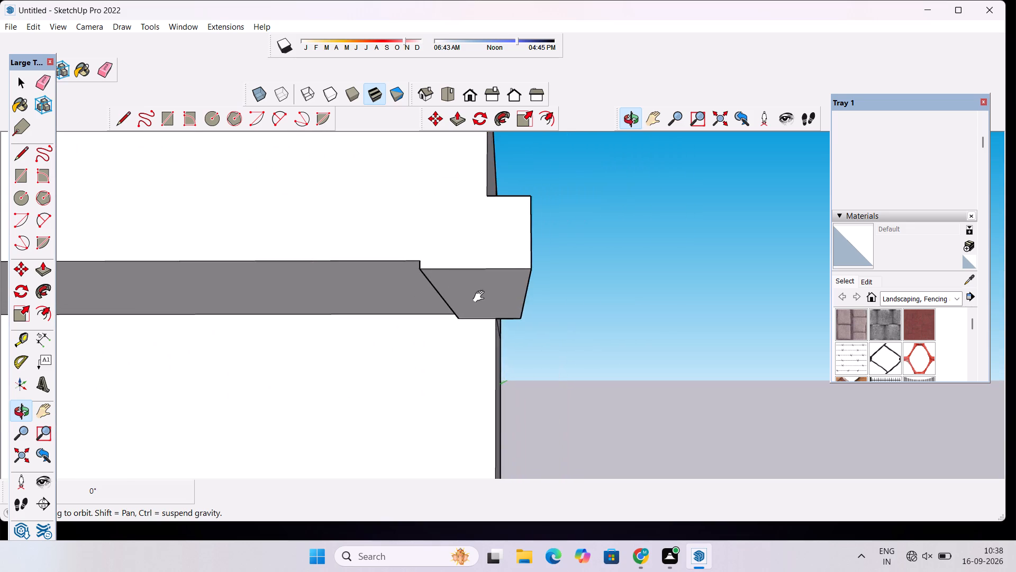
left_click_drag(481, 297, 493, 335, "shift")
scroll(493, 325, "up", 5)
key("p")
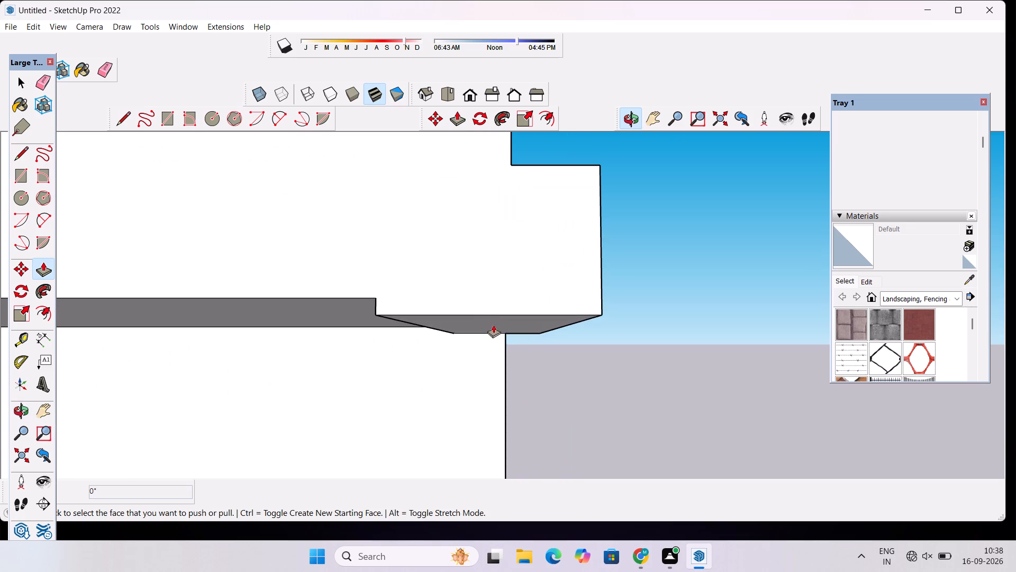
left_click(491, 320)
left_click(374, 305)
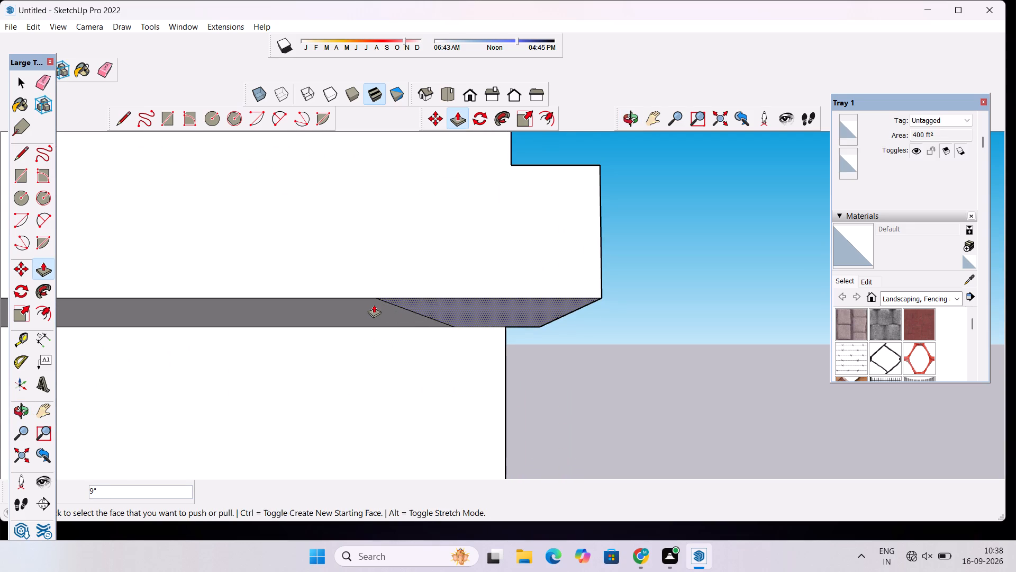
Erase the edge dividing the side ledge's underside from the roof overhang's underside.
key("space")
key("e")
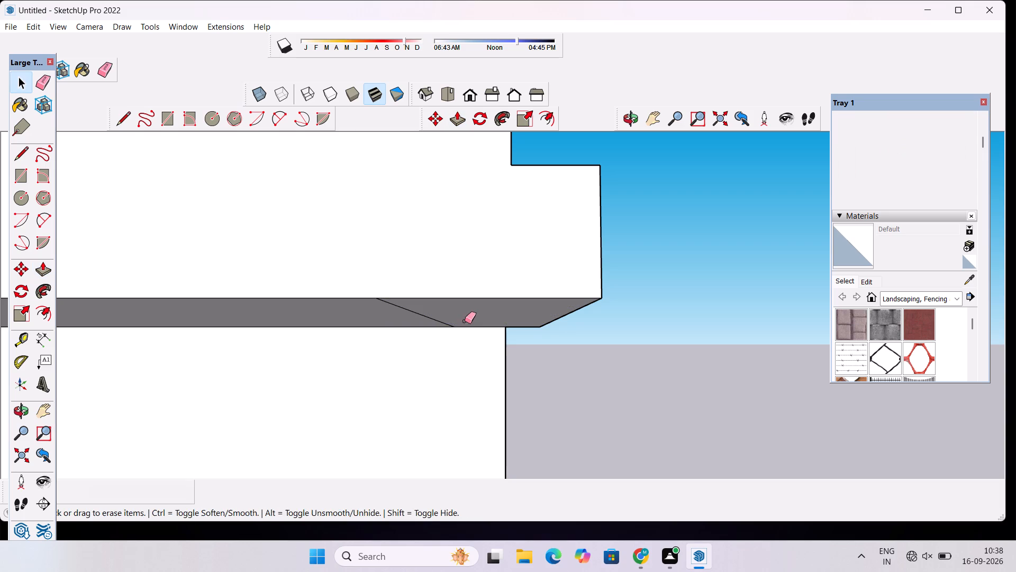
left_click_drag(447, 312, 405, 323)
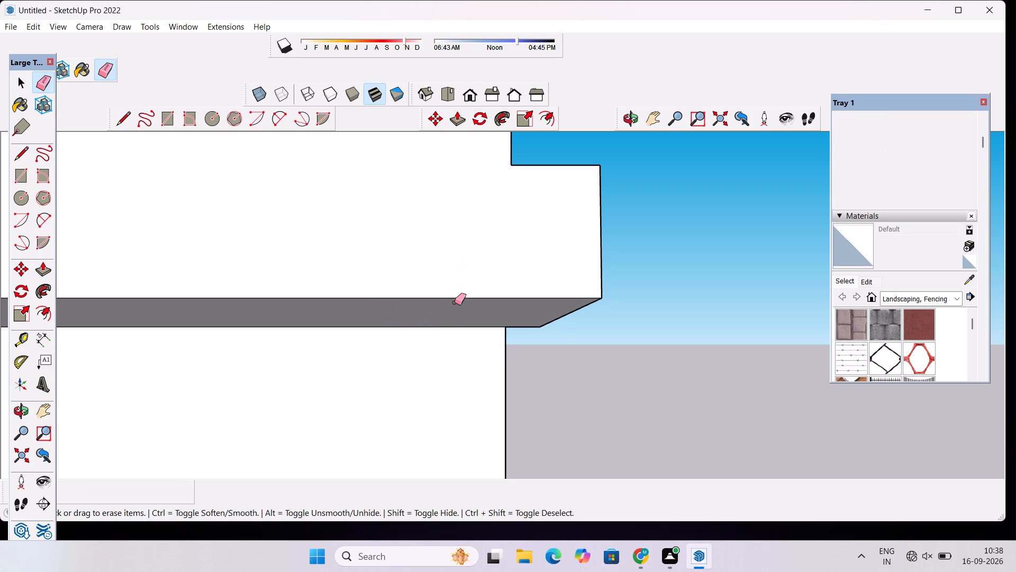
Place a guide on the overhang's underside, 4' in from and parallel to the side ledge's outer edge.
key("t")
scroll(560, 351, "up", 4)
scroll(560, 312, "down", 3)
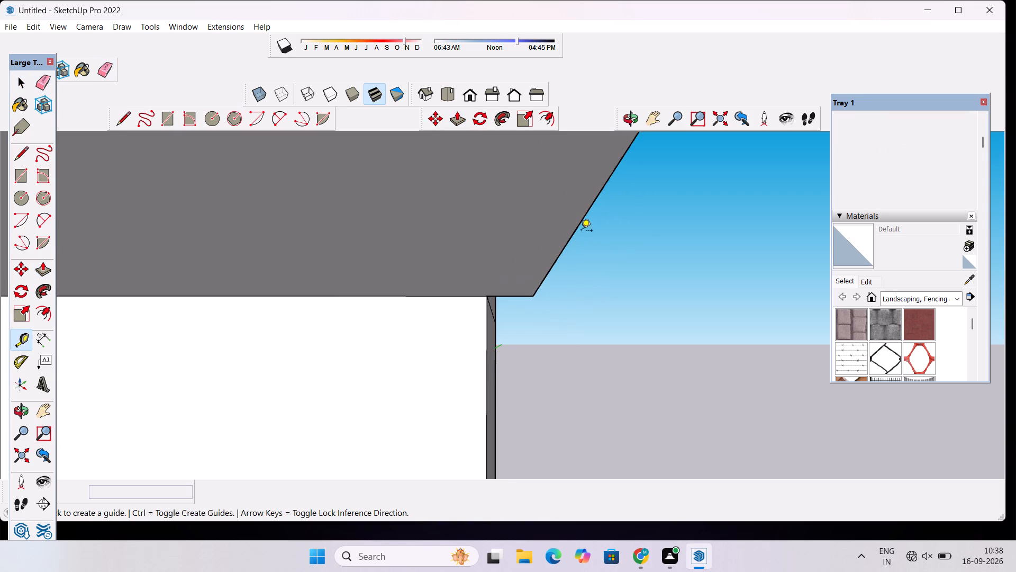
left_click(584, 217)
scroll(531, 227, "down", 7)
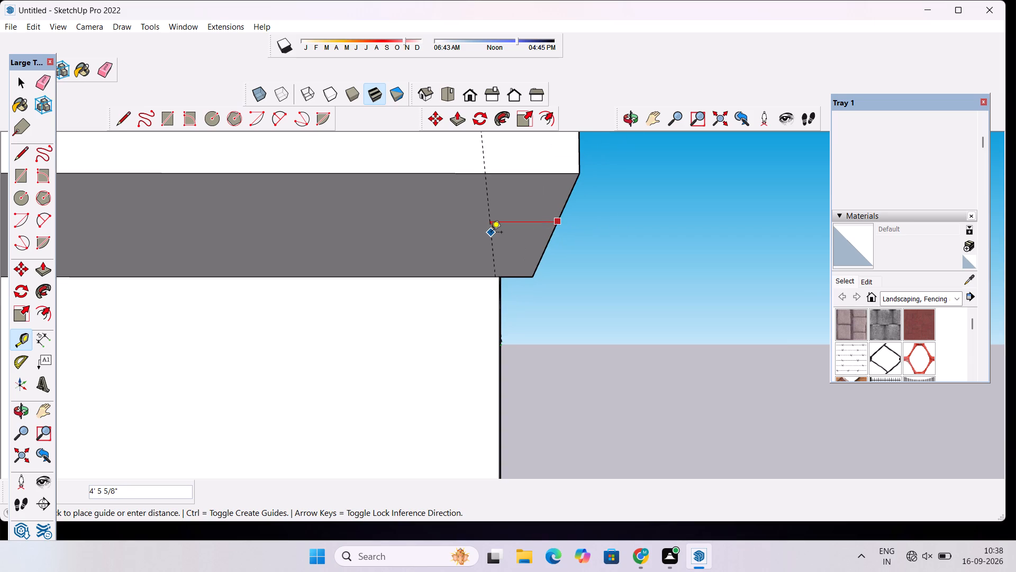
type("4'")
key("Return")
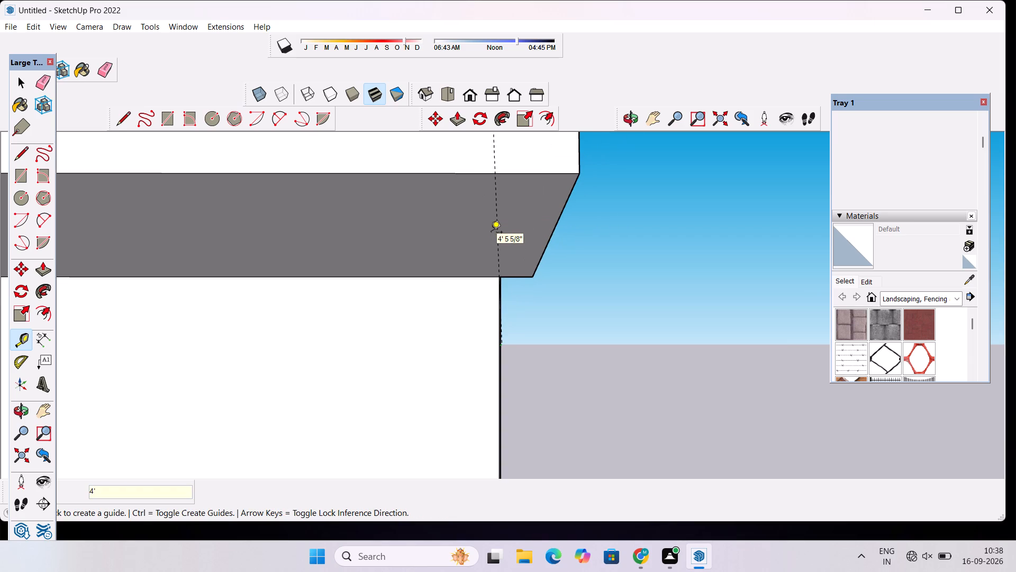
Examine where the guide crosses the overhang's underside and side ledge relative to the walls.
scroll(480, 233, "down", 3)
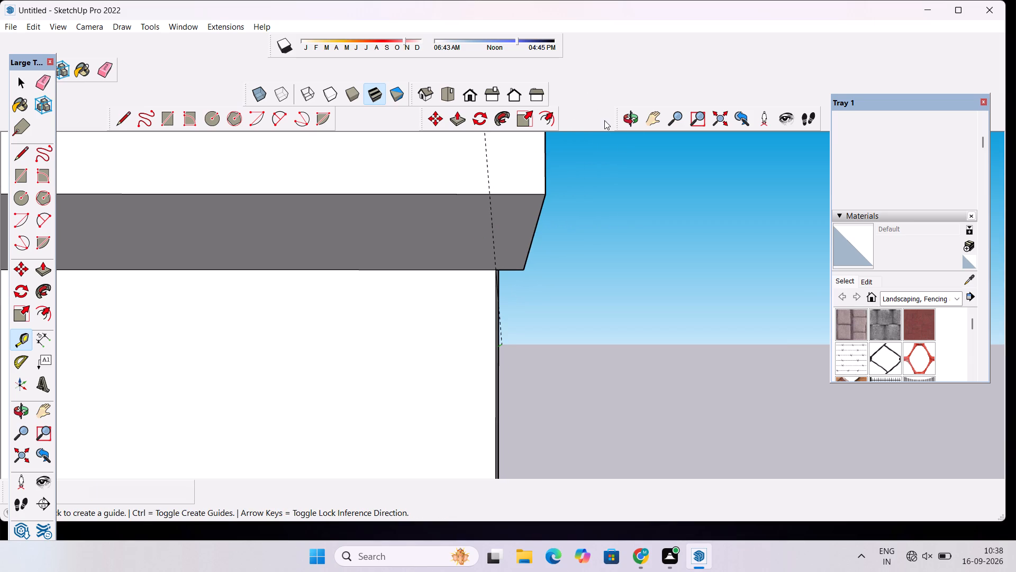
left_click(624, 120)
left_click_drag(505, 178, 221, 180)
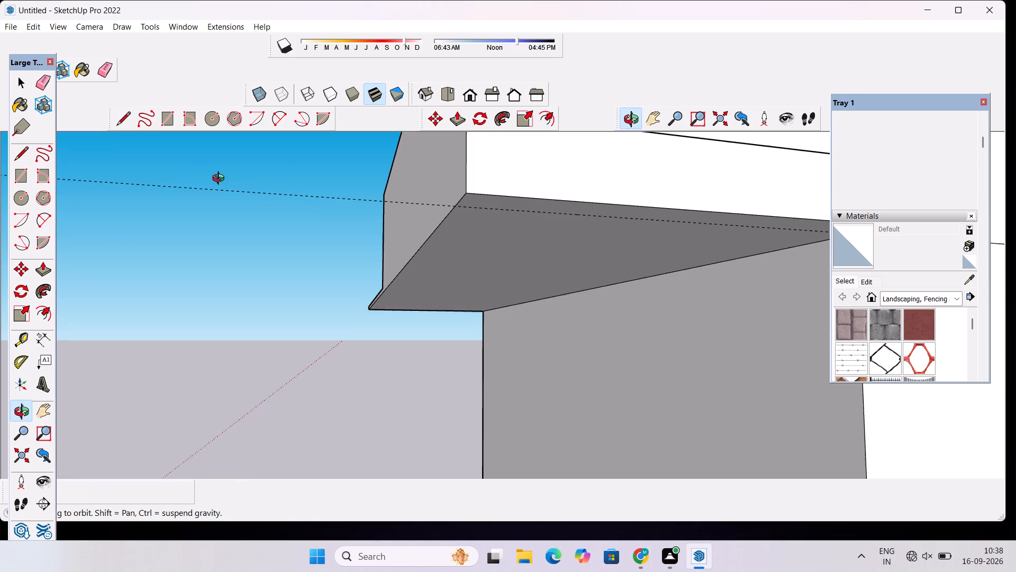
left_click_drag(511, 265, 499, 249)
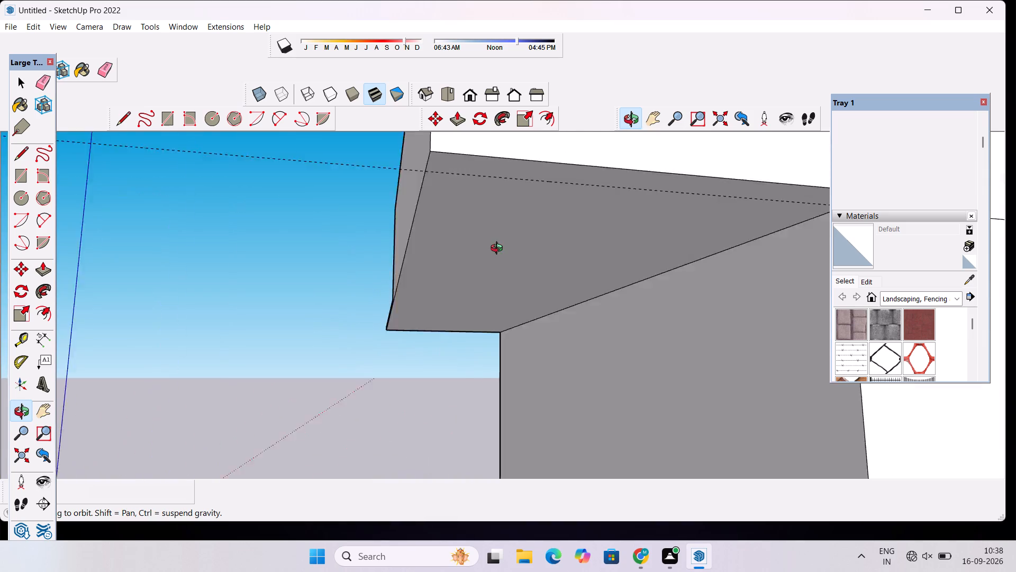
left_click_drag(499, 249, 690, 251)
scroll(425, 243, "down", 5)
left_click_drag(599, 215, 482, 219, "shift")
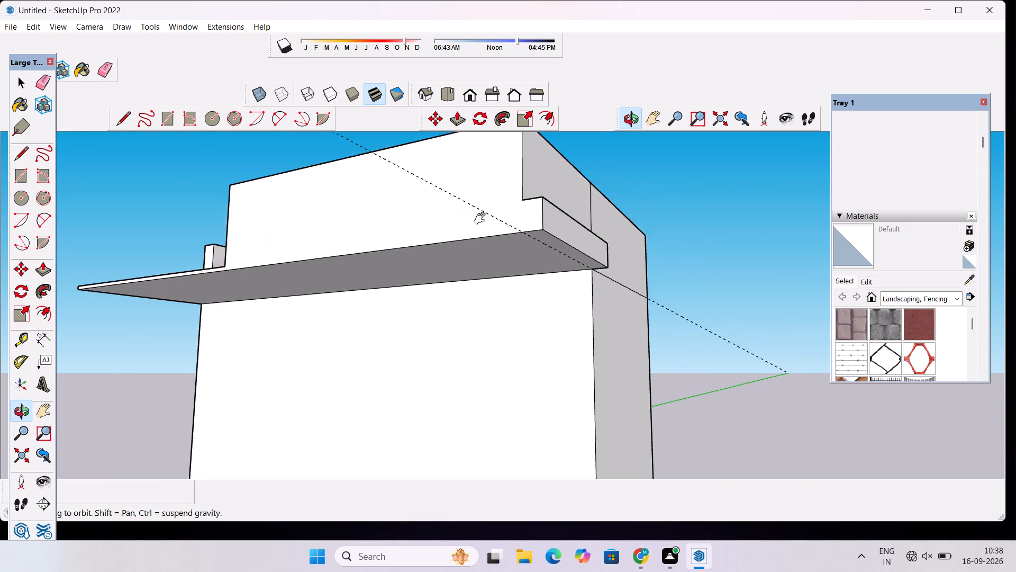
left_click_drag(482, 219, 427, 224, "shift")
scroll(424, 221, "up", 4)
left_click_drag(424, 221, 508, 208)
scroll(555, 204, "down", 2)
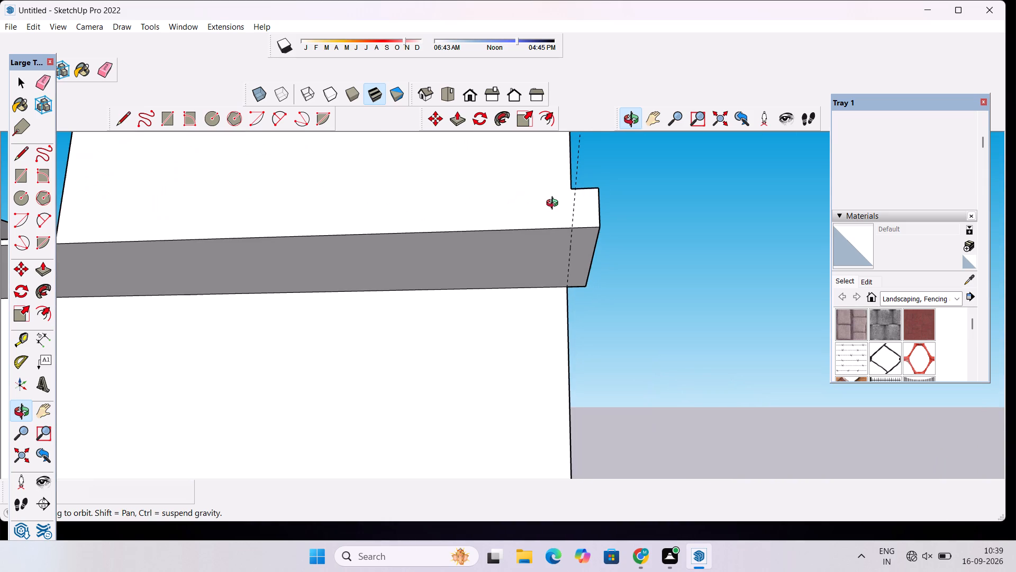
left_click_drag(578, 196, 464, 219, "shift")
scroll(470, 262, "up", 4, "shift")
scroll(470, 264, "down", 12)
scroll(472, 230, "up", 4)
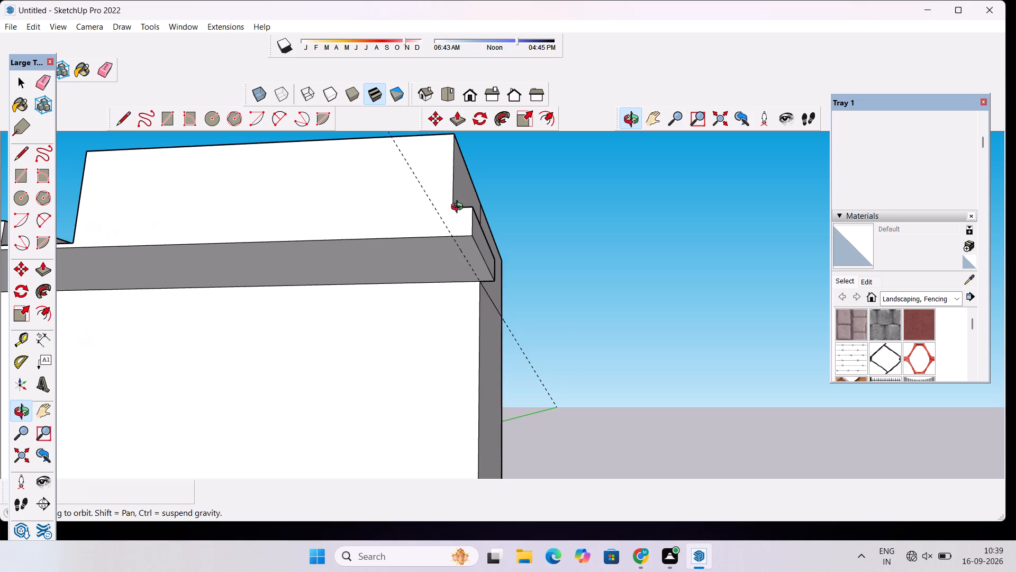
left_click_drag(475, 231, 475, 284)
scroll(472, 264, "down", 4)
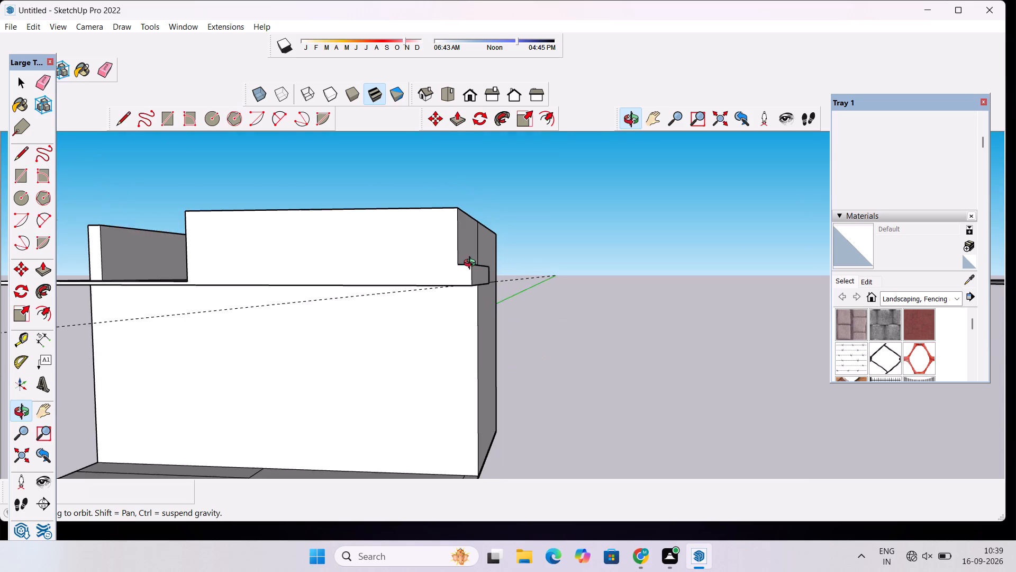
scroll(472, 264, "down", 1)
Draw a 40' line along the guide across the overhang's underside, from the wall corner to the front edge.
left_click_drag(478, 306, 479, 186)
scroll(438, 243, "up", 5)
scroll(497, 230, "up", 5)
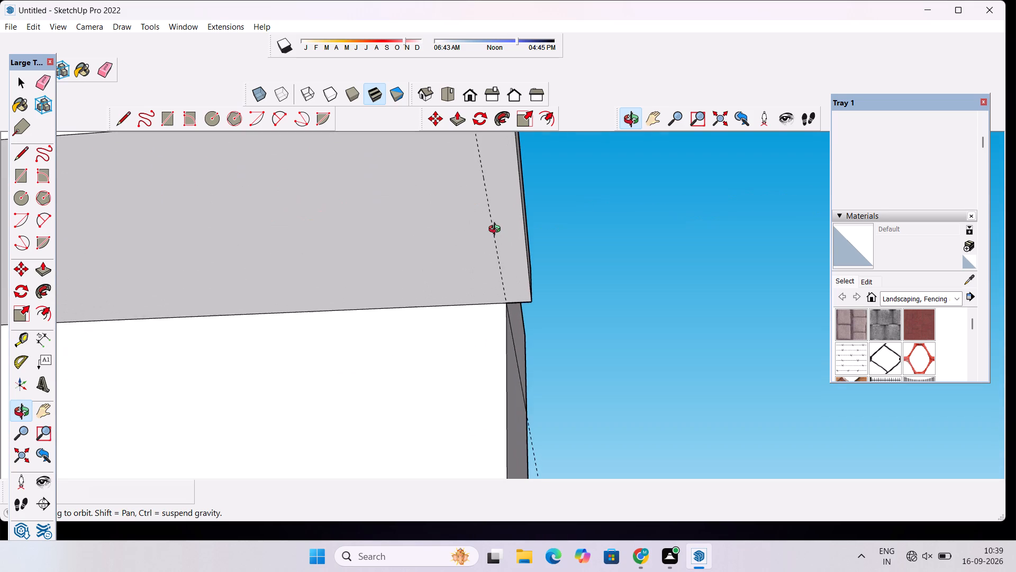
scroll(497, 230, "up", 2)
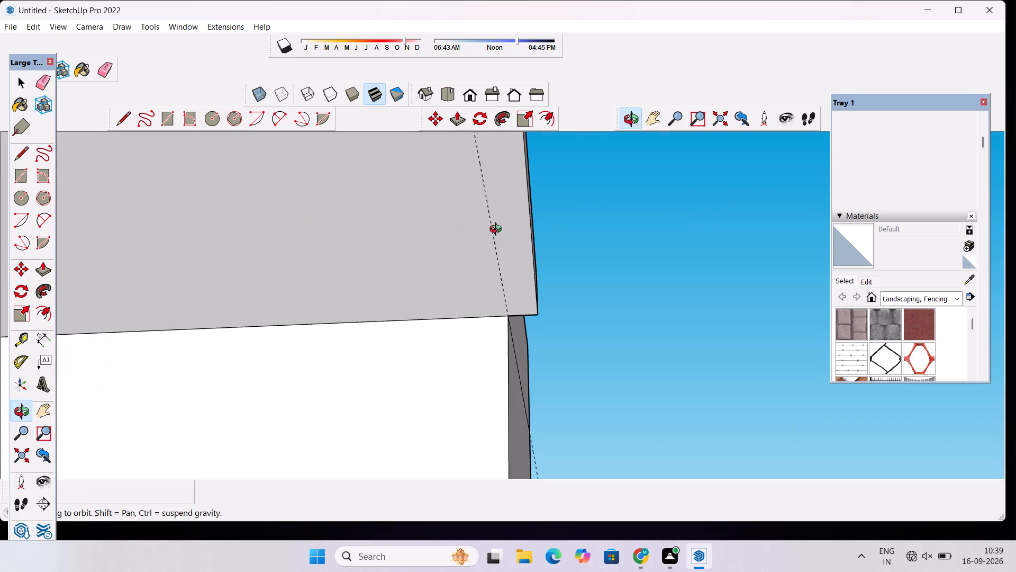
key("l")
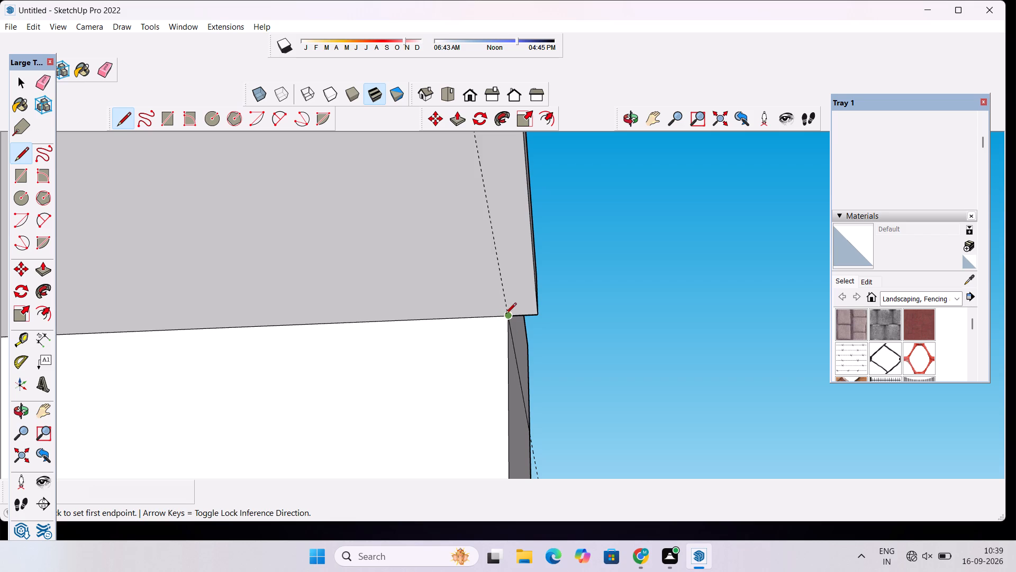
left_click(505, 315)
scroll(502, 265, "down", 10)
scroll(483, 218, "up", 7)
left_click(498, 199)
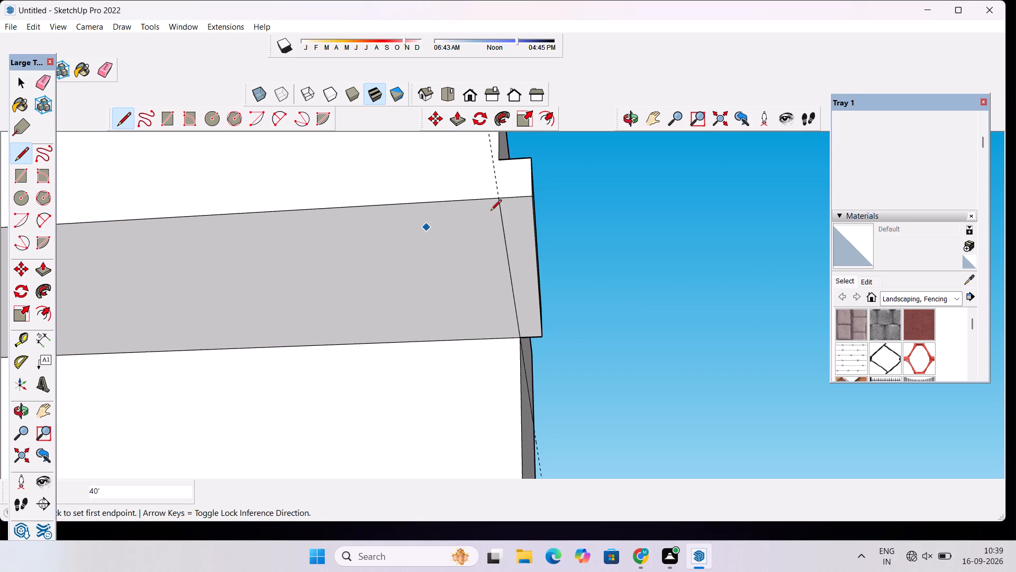
Examine the building from above and the strips and rectangle marked at the ground slab's corner.
scroll(482, 231, "down", 13)
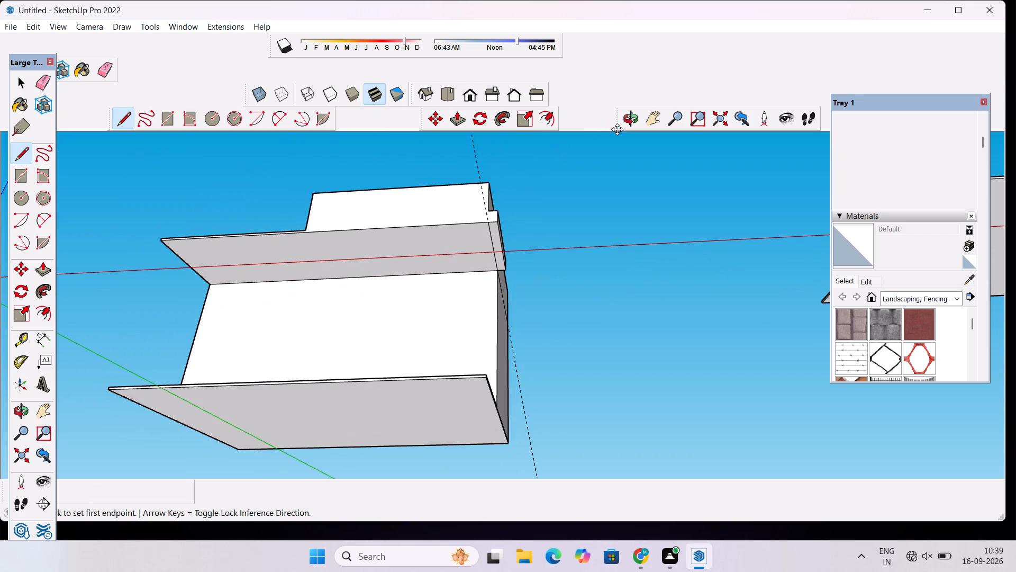
left_click(625, 116)
left_click_drag(518, 184, 495, 317)
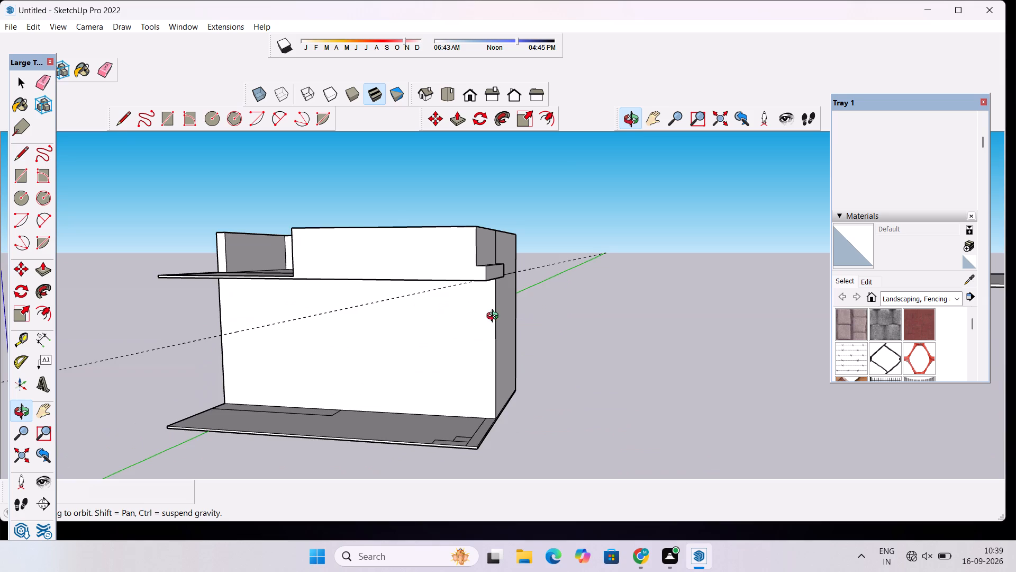
scroll(461, 310, "up", 6)
scroll(438, 261, "down", 11)
left_click_drag(455, 288, 473, 328)
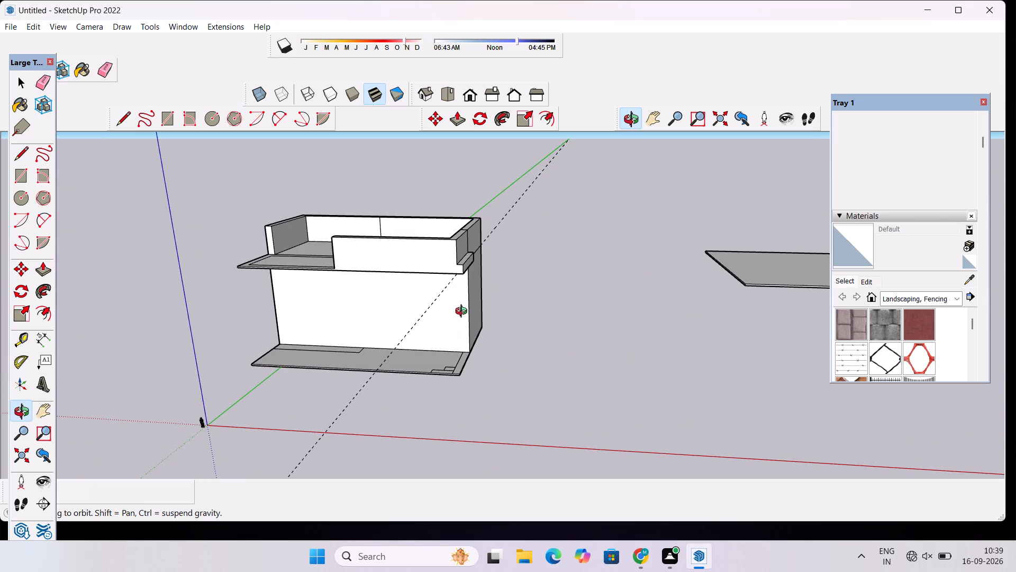
scroll(463, 318, "down", 4)
left_click_drag(441, 367, 459, 410)
scroll(461, 369, "up", 5)
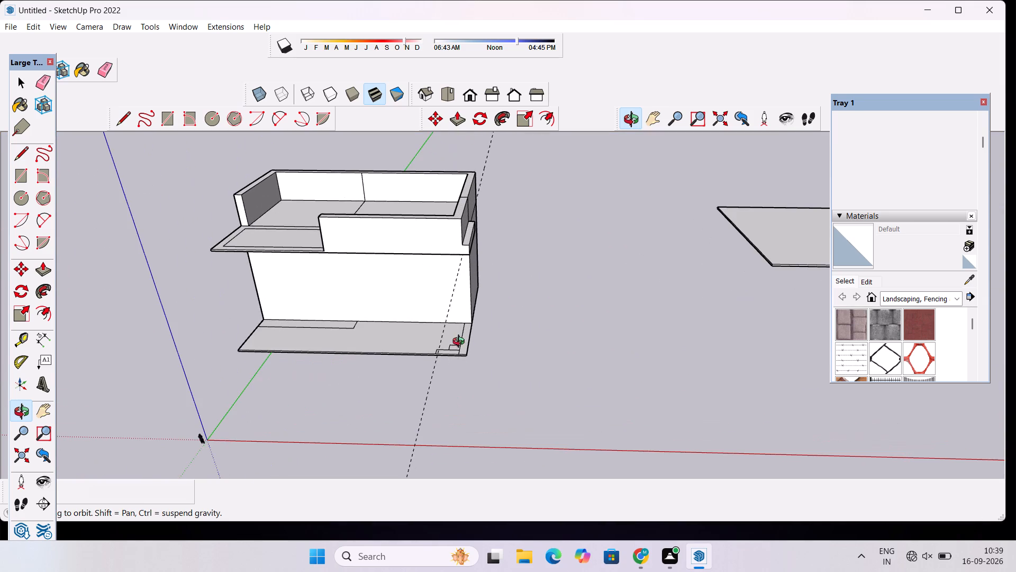
left_click_drag(461, 342, 431, 289, "shift")
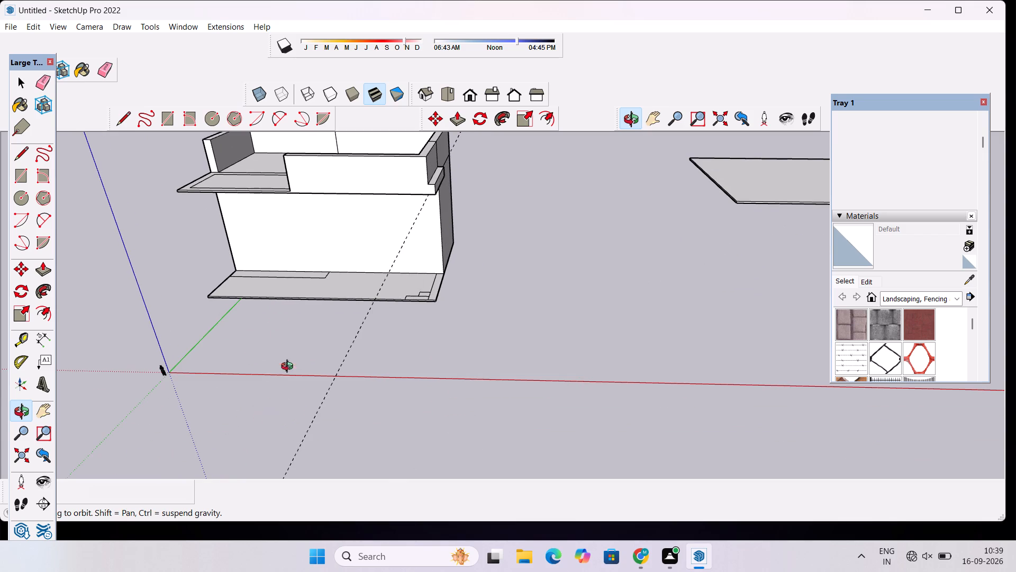
left_click_drag(362, 307, 408, 359)
scroll(396, 338, "up", 8)
left_click_drag(495, 314, 456, 348)
scroll(440, 294, "up", 4)
left_click_drag(439, 285, 458, 347, "shift")
scroll(458, 347, "up", 2)
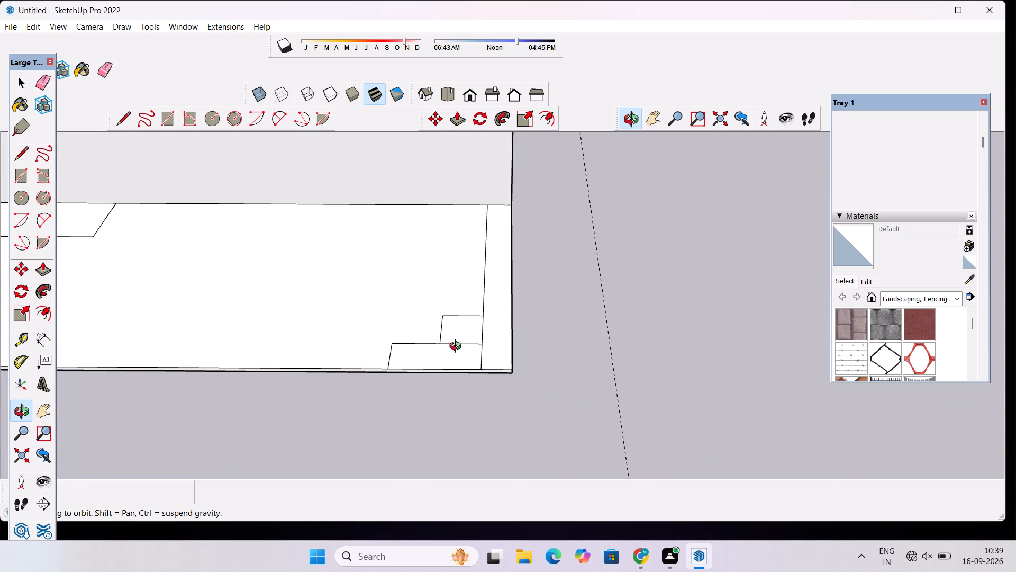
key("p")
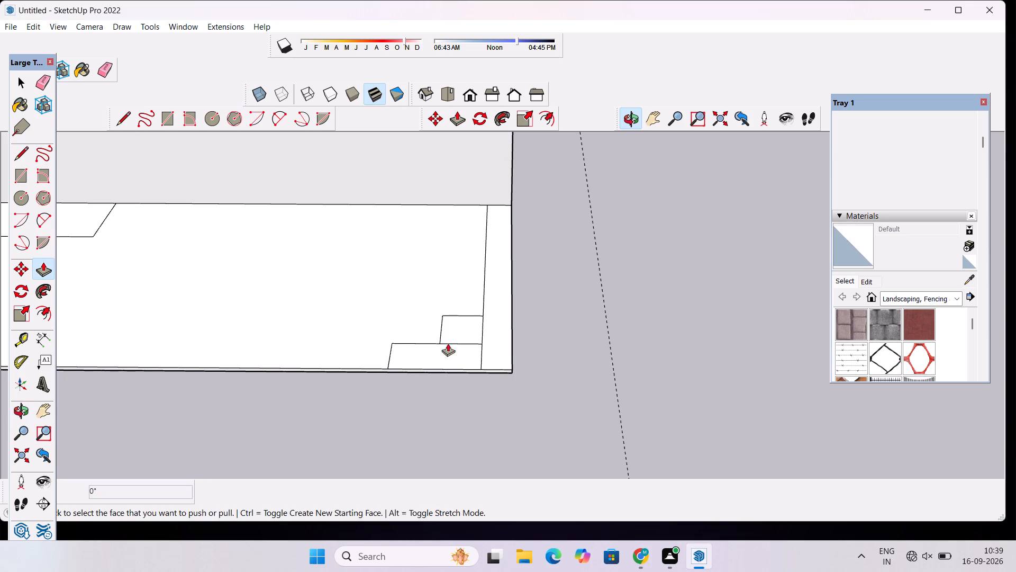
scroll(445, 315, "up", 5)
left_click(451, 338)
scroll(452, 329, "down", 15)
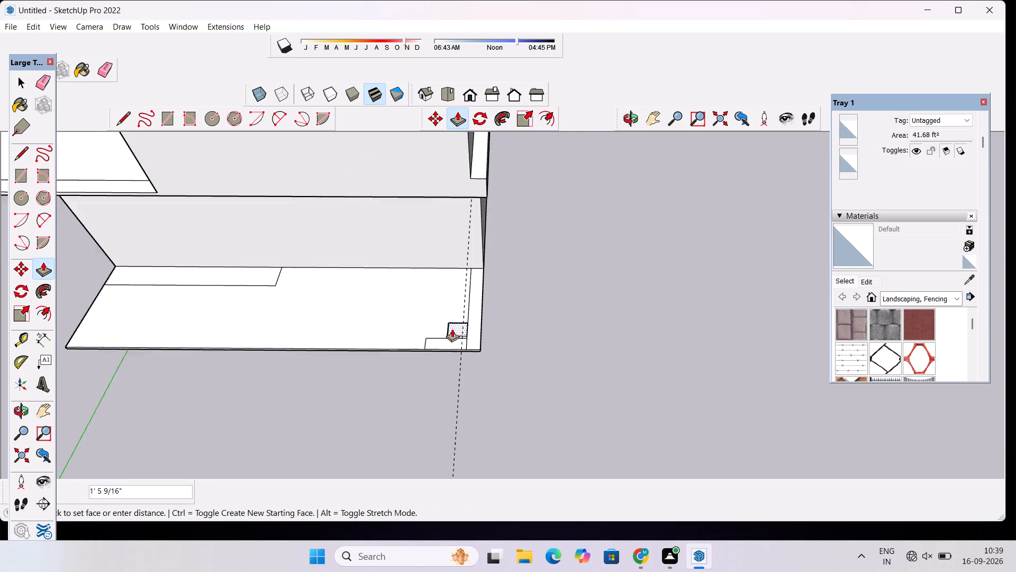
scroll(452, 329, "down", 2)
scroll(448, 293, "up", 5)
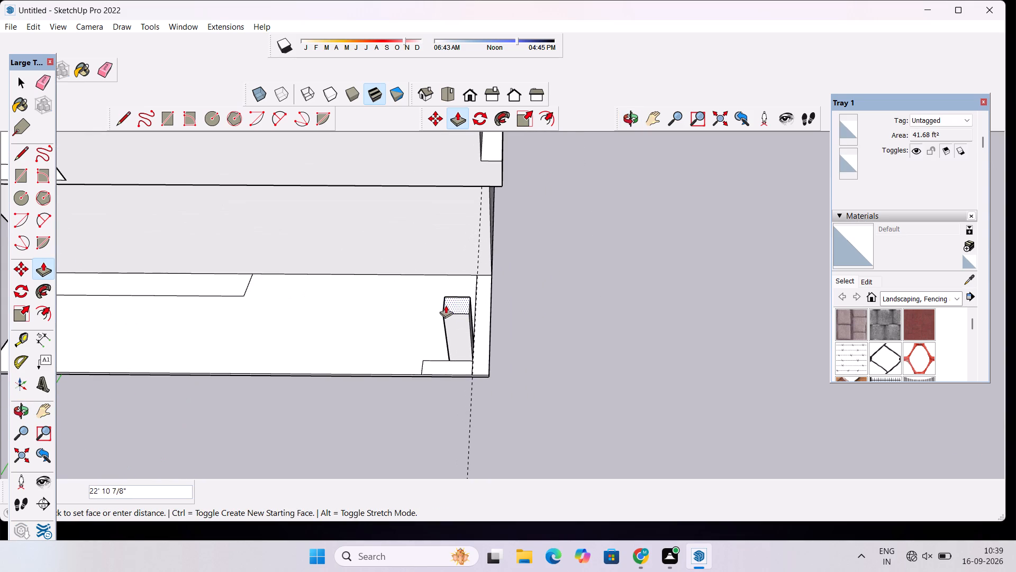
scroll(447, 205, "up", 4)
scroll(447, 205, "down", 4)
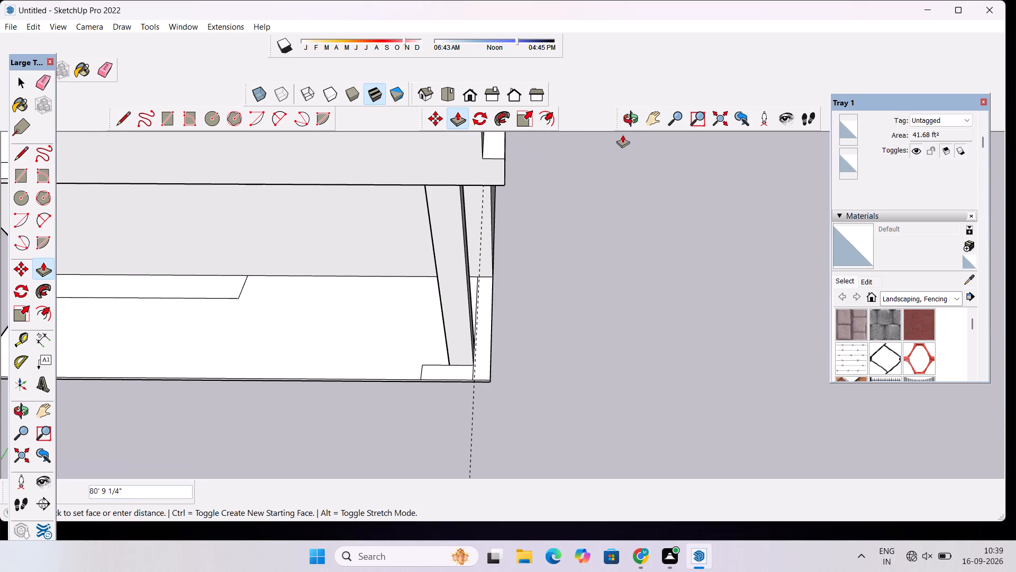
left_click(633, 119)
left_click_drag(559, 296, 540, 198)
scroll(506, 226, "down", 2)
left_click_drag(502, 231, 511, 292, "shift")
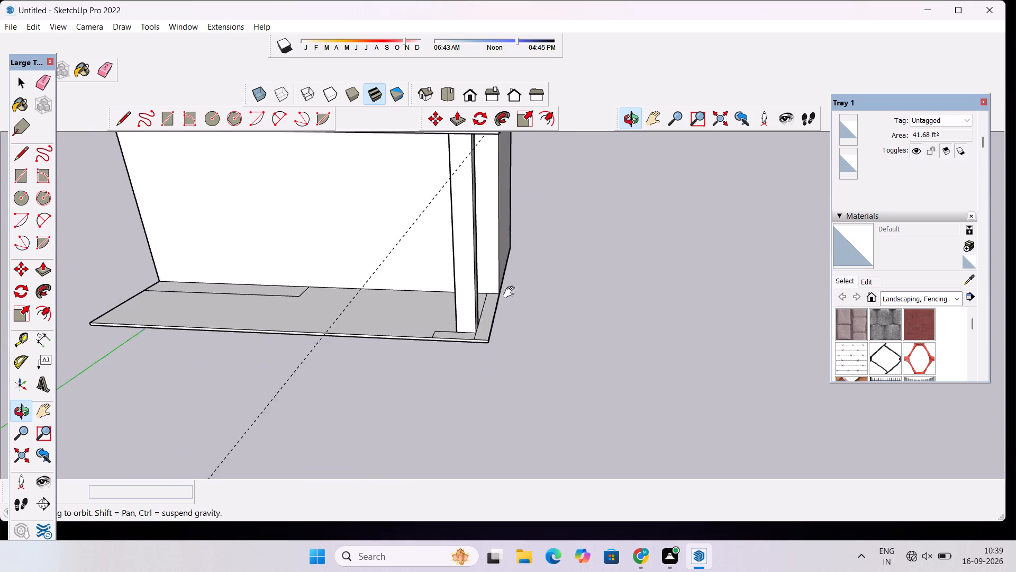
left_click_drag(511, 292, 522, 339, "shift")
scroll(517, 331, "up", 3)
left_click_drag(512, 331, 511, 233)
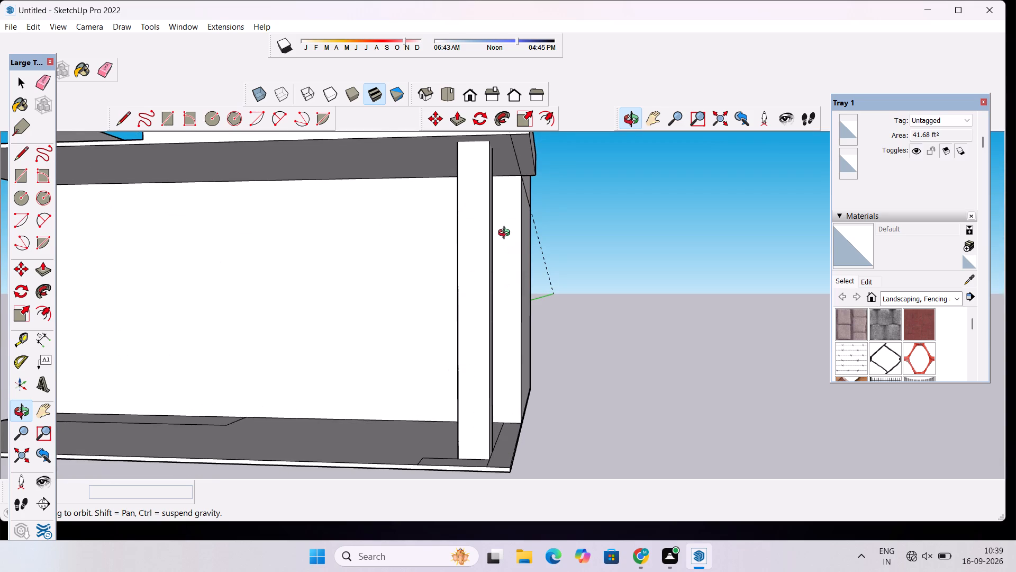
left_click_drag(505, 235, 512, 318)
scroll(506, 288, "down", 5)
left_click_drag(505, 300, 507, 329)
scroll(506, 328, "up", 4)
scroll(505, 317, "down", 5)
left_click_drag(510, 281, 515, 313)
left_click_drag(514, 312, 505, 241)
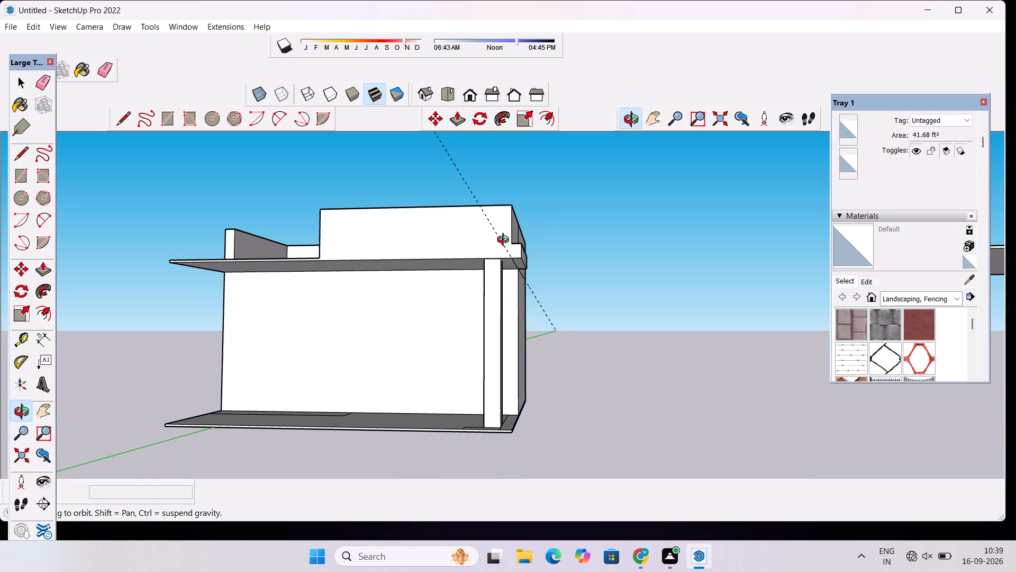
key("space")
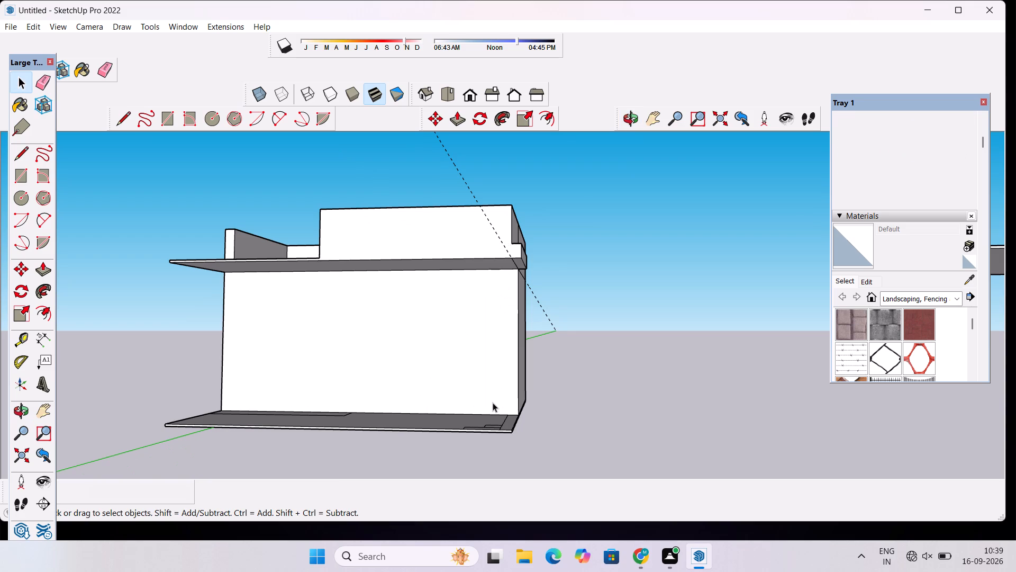
Push/Pull the small inner rectangle at the ground slab's corner up 70' to meet the overhang's underside as a pillar.
key("p")
scroll(490, 422, "up", 2)
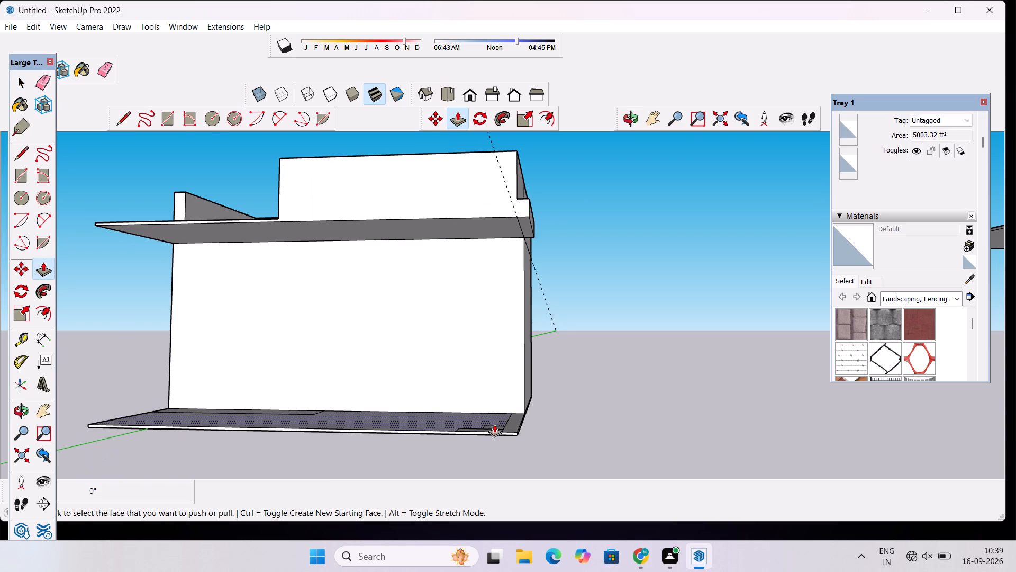
scroll(495, 423, "up", 5)
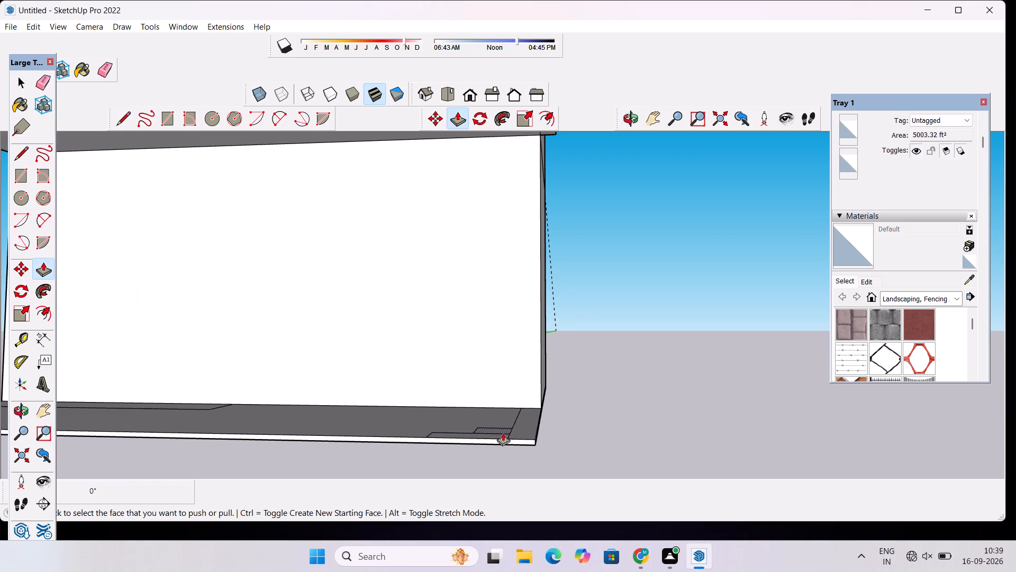
left_click(504, 428)
scroll(504, 407, "down", 5)
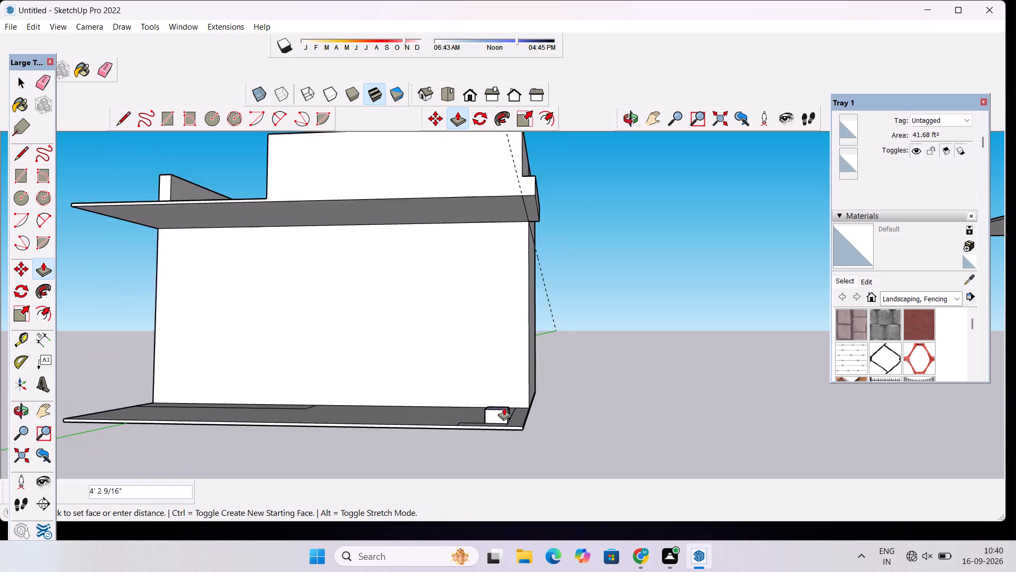
scroll(504, 407, "down", 3)
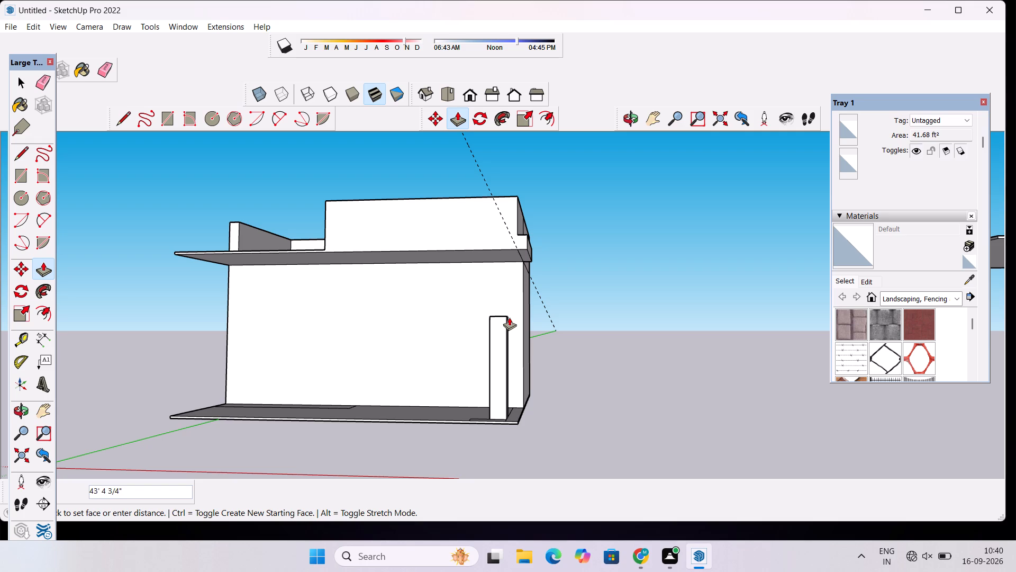
scroll(518, 326, "up", 3)
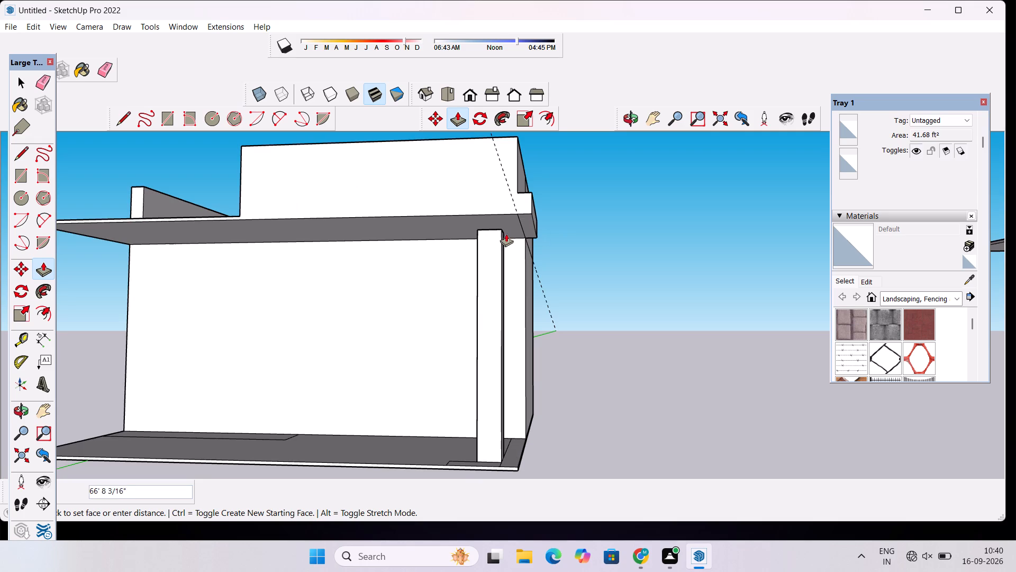
scroll(506, 229, "up", 10)
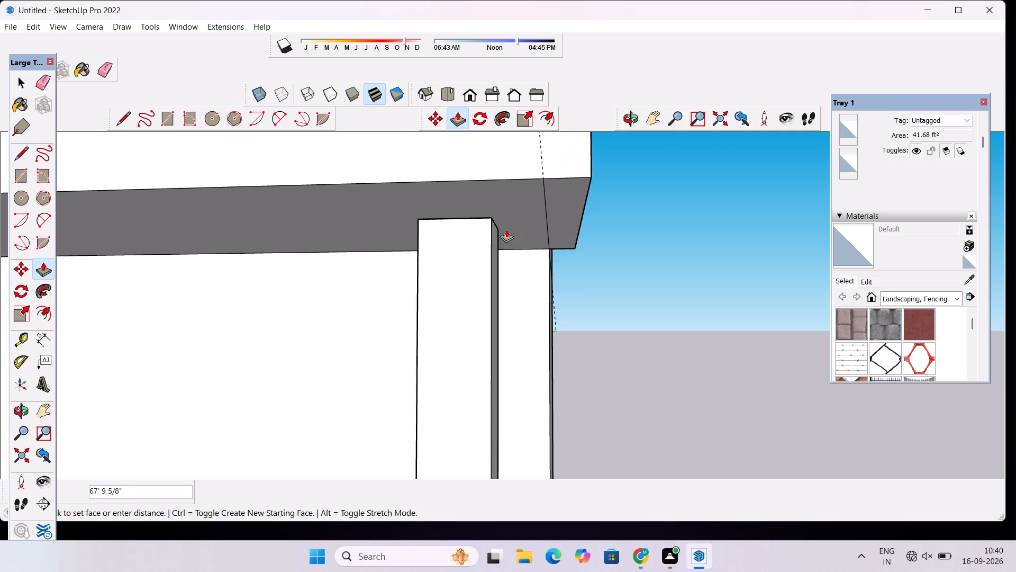
scroll(506, 229, "up", 3)
left_click(509, 222)
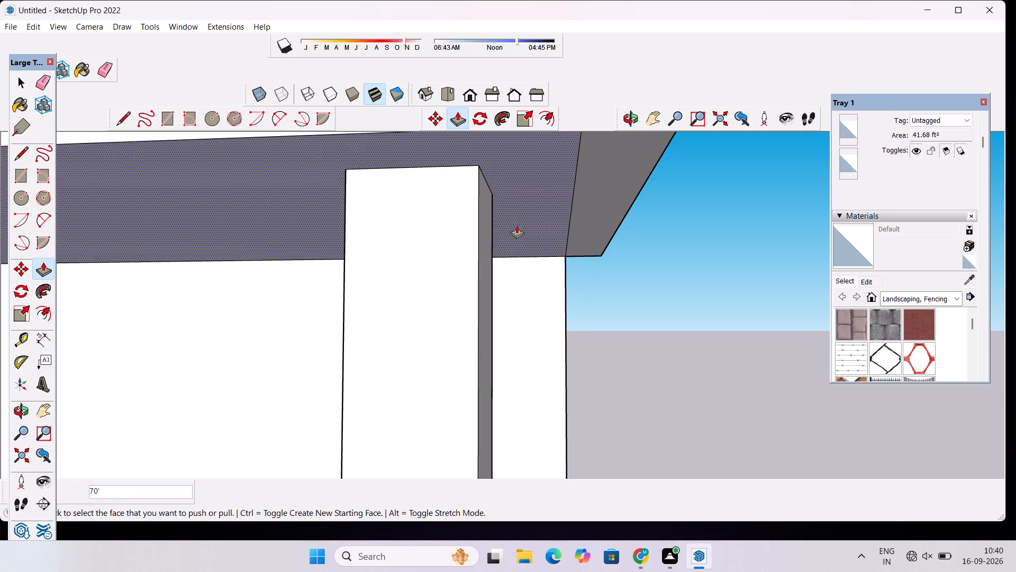
Examine the corner pillar from the front, side and below, especially where its top meets the overhang beside the side ledge.
left_click(633, 111)
left_click_drag(566, 191, 564, 247)
scroll(563, 250, "down", 8)
left_click_drag(621, 303, 313, 208)
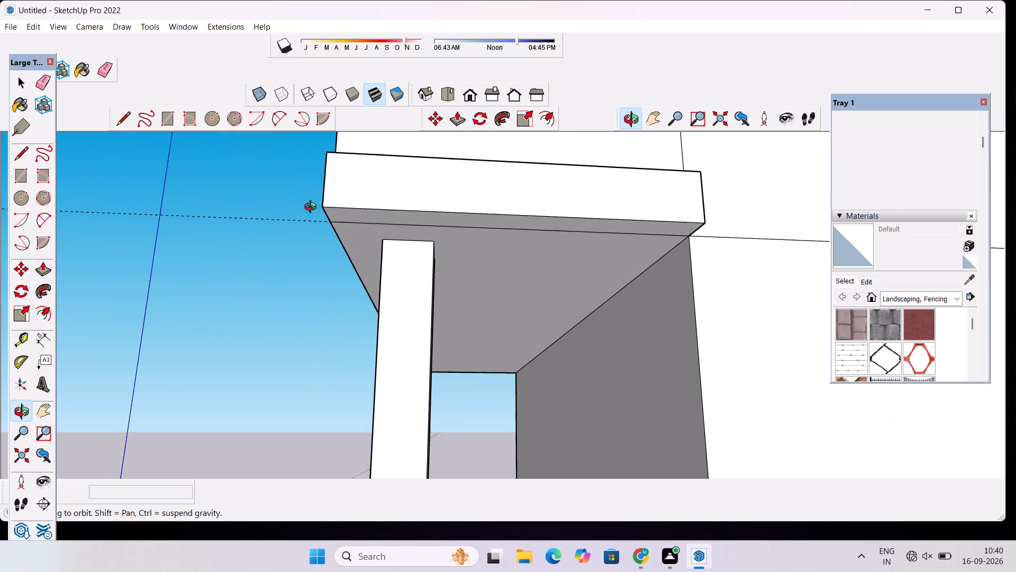
scroll(313, 208, "down", 4)
left_click_drag(293, 226, 520, 230)
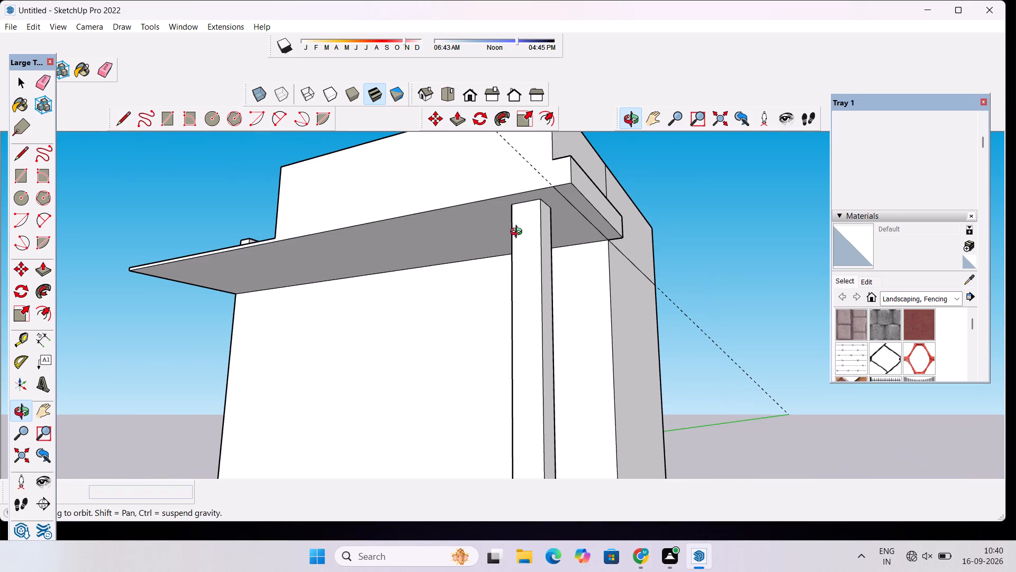
scroll(518, 233, "down", 3)
left_click_drag(514, 252, 544, 315)
left_click_drag(455, 271, 466, 275)
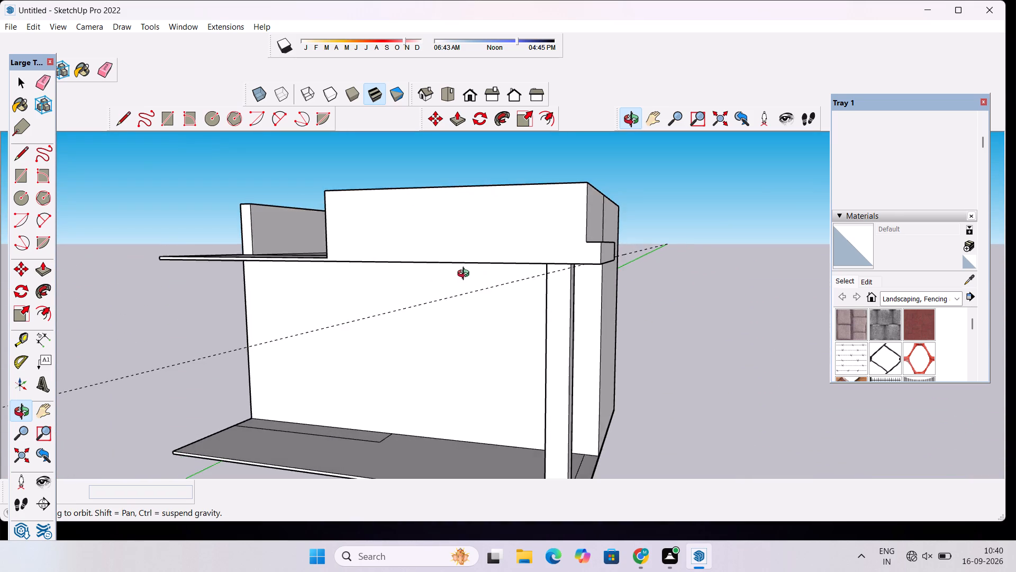
left_click_drag(466, 275, 540, 260)
left_click_drag(653, 272, 393, 225)
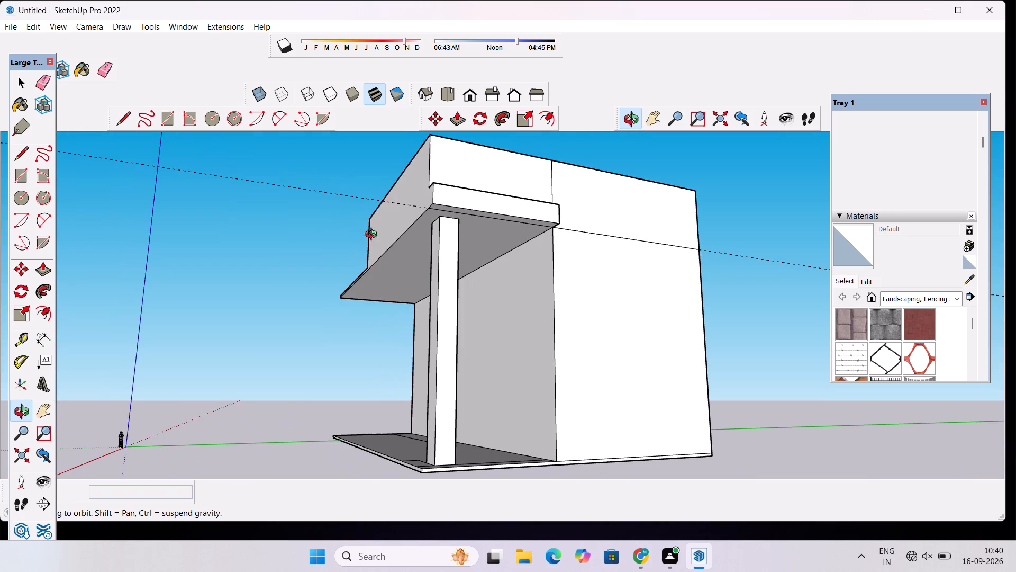
left_click_drag(456, 253, 388, 228, "shift")
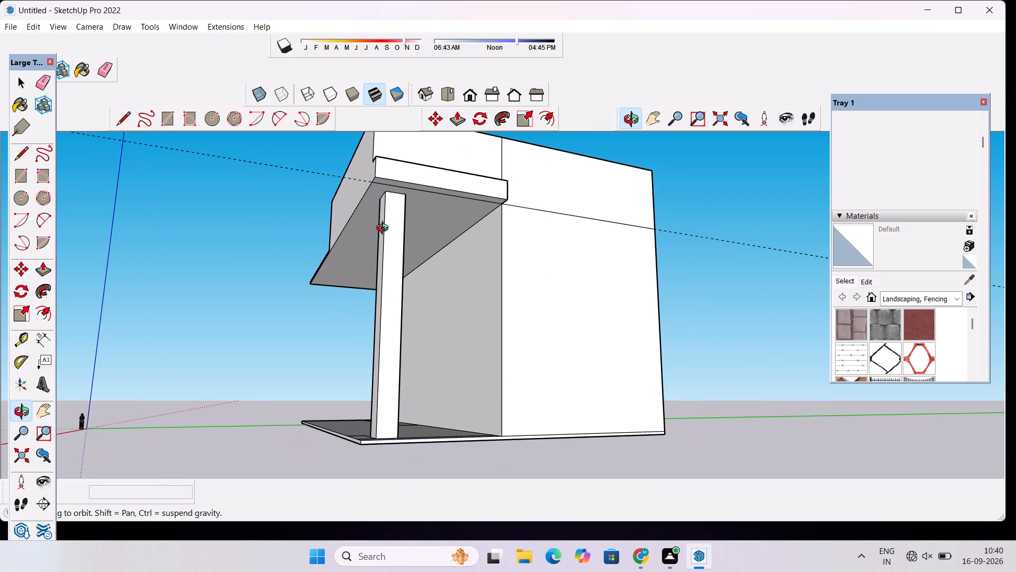
scroll(385, 229, "down", 3)
left_click_drag(385, 230, 588, 243)
left_click_drag(577, 230, 583, 251)
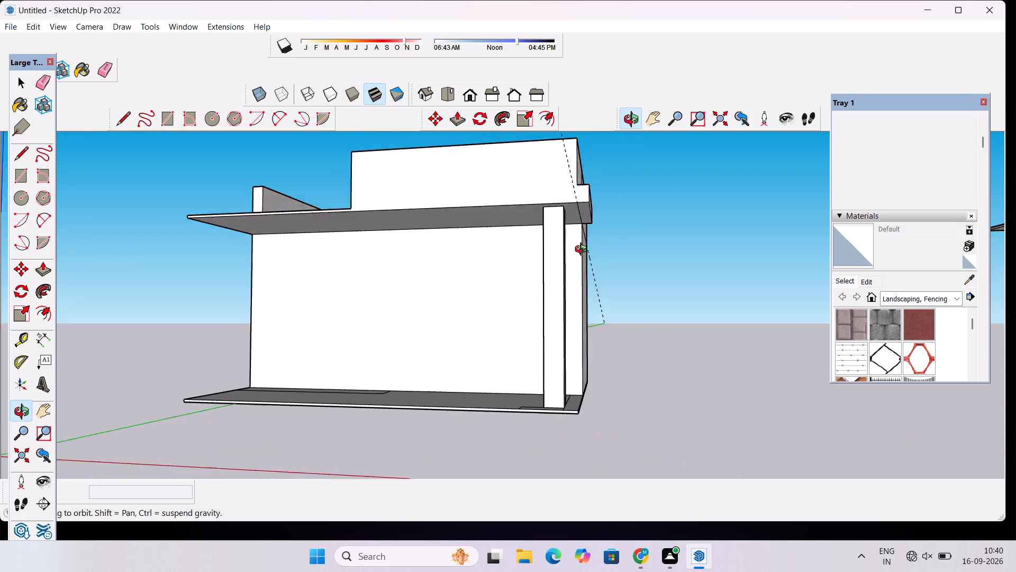
left_click_drag(583, 251, 589, 274)
scroll(580, 242, "up", 4)
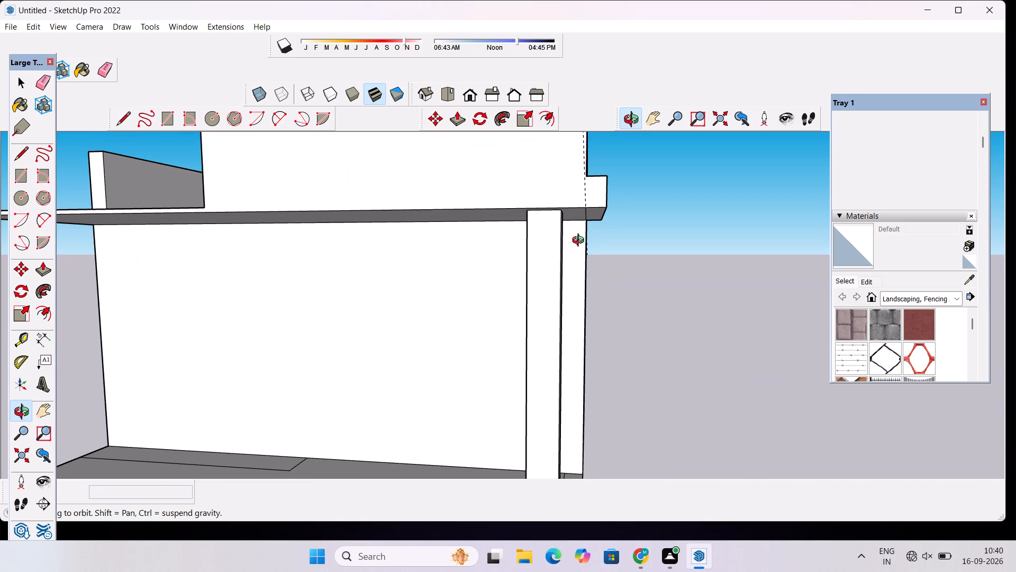
left_click_drag(584, 234, 436, 224, "shift")
scroll(427, 235, "up", 5)
left_click_drag(362, 207, 460, 160)
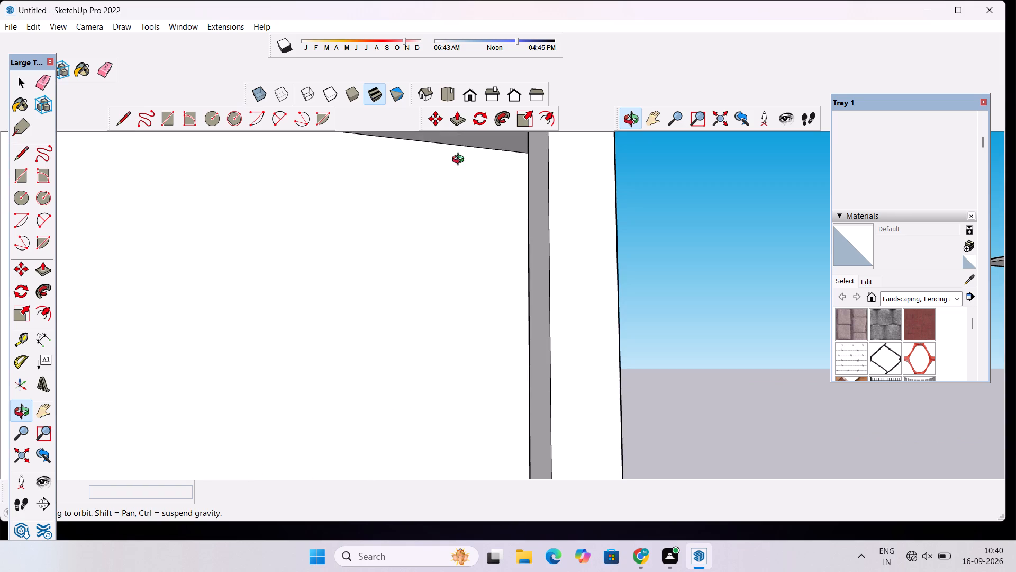
left_click_drag(498, 215, 422, 234)
scroll(419, 233, "down", 4)
left_click_drag(417, 231, 401, 291, "shift")
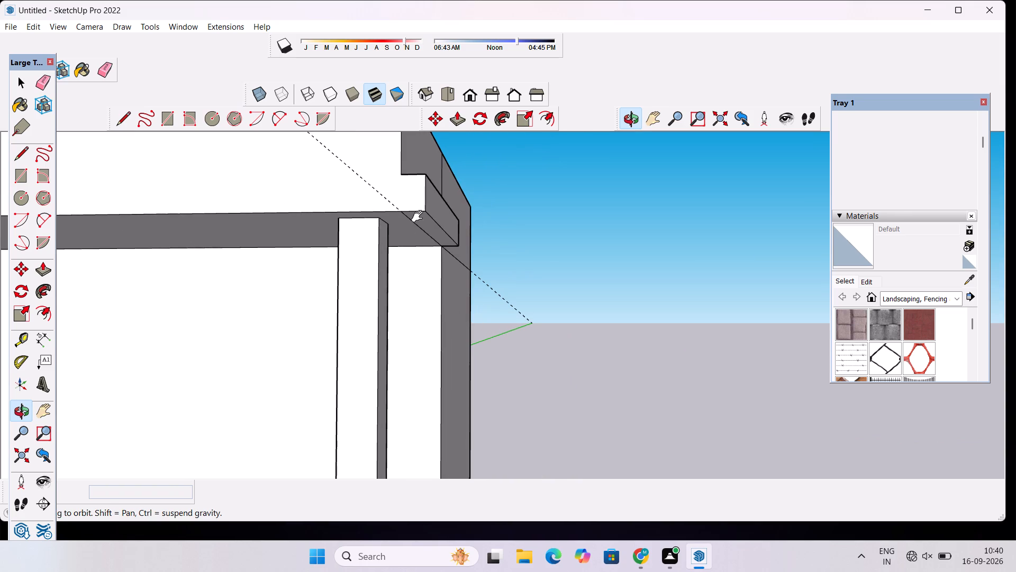
left_click_drag(420, 217, 396, 257, "shift")
scroll(395, 270, "up", 4, "shift")
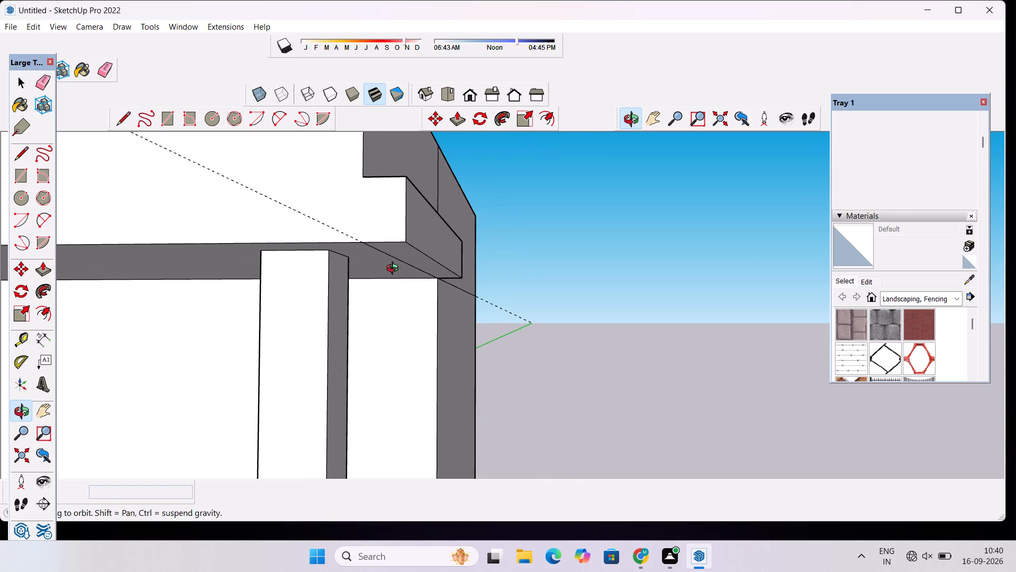
left_click_drag(411, 260, 328, 303, "shift")
left_click_drag(323, 310, 372, 279, "shift")
Push/Pull the 4' wide strip of the overhang's underside beside the pillar down 1' 7".
key("p")
left_click(395, 255)
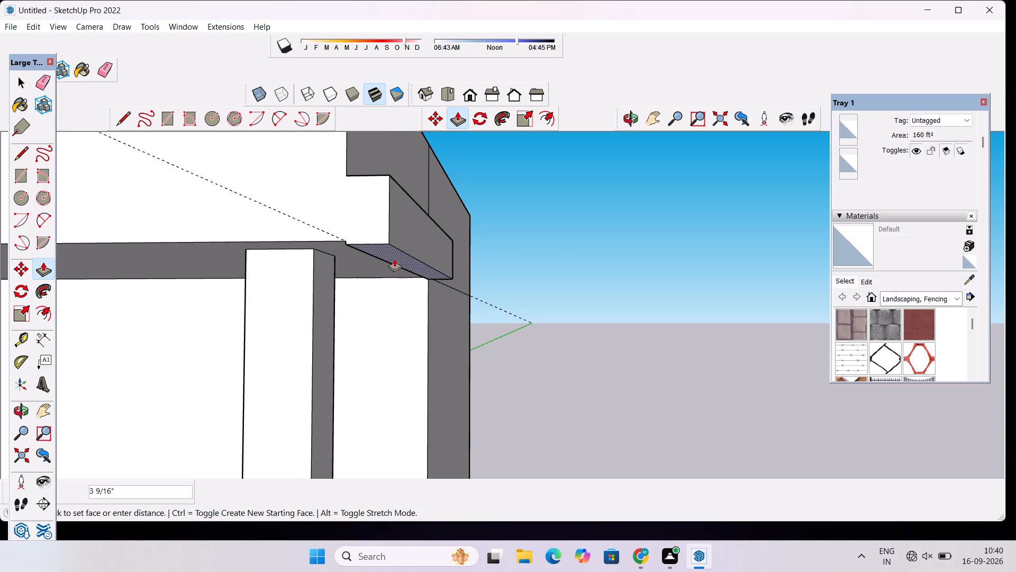
left_click(371, 269)
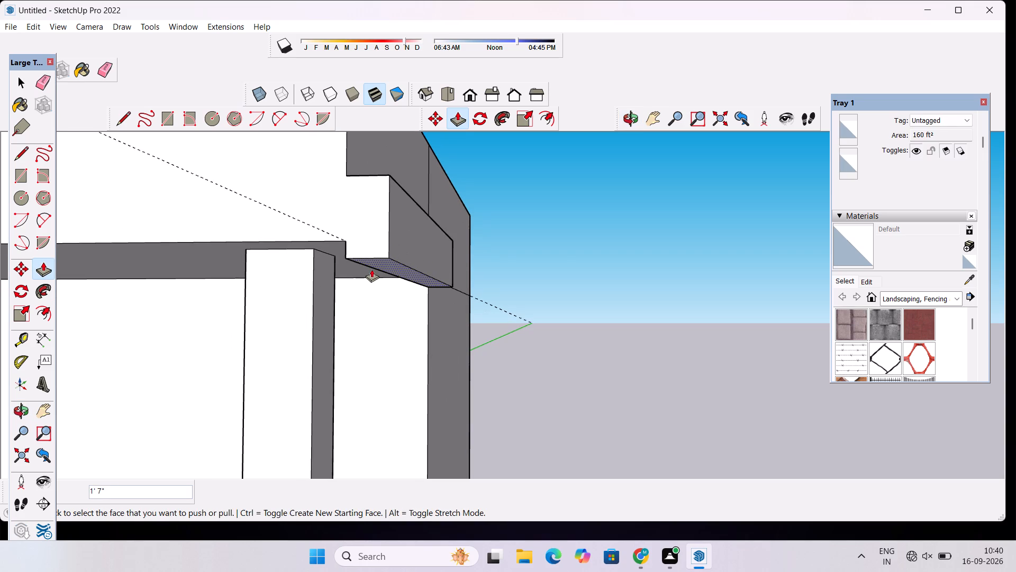
Push/Pull the lowered strip's inner vertical face 5' toward the pillar, up to the pillar's near edge.
left_click(624, 119)
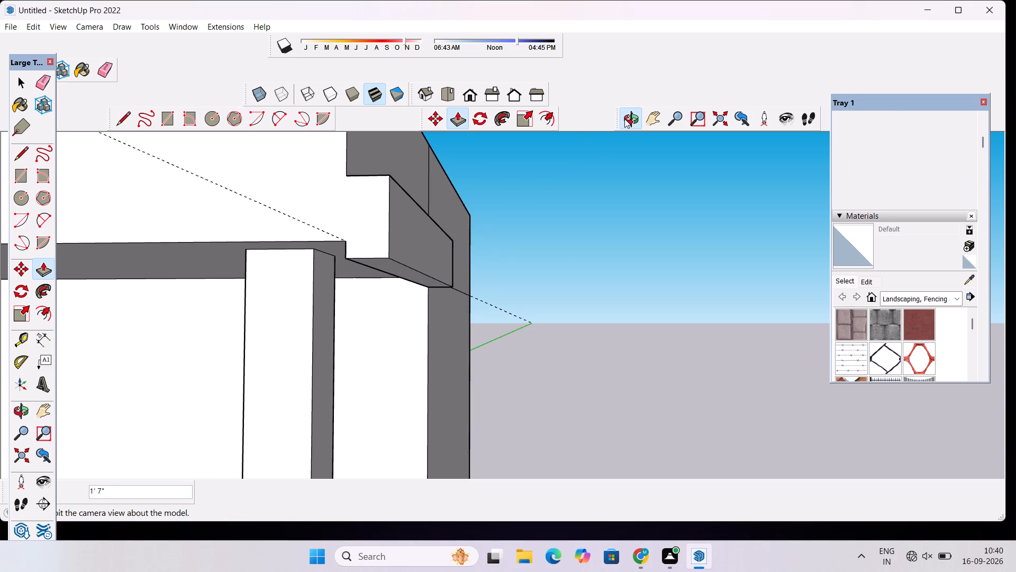
left_click_drag(454, 205, 520, 206)
scroll(458, 273, "up", 4)
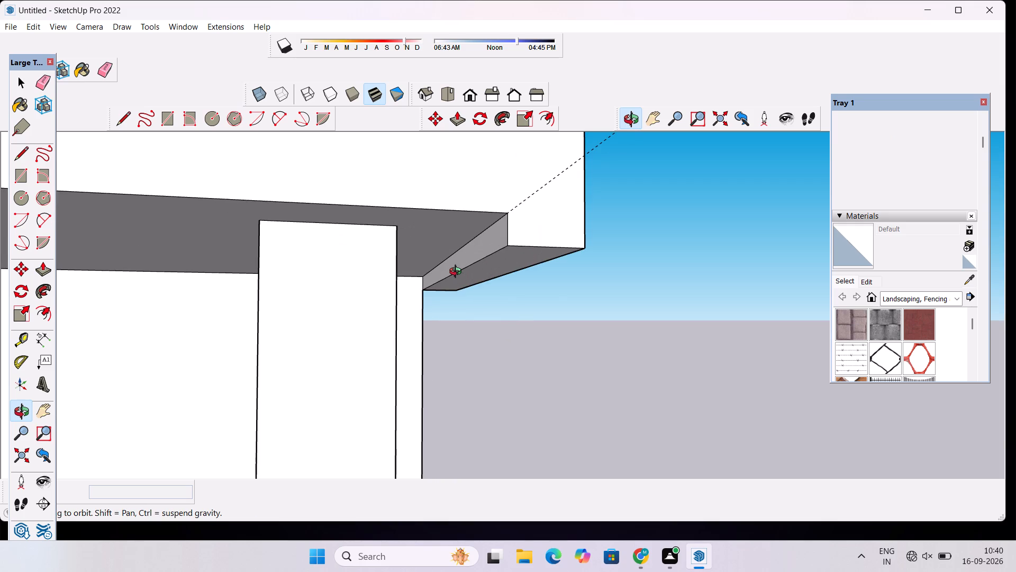
key("p")
left_click(463, 251)
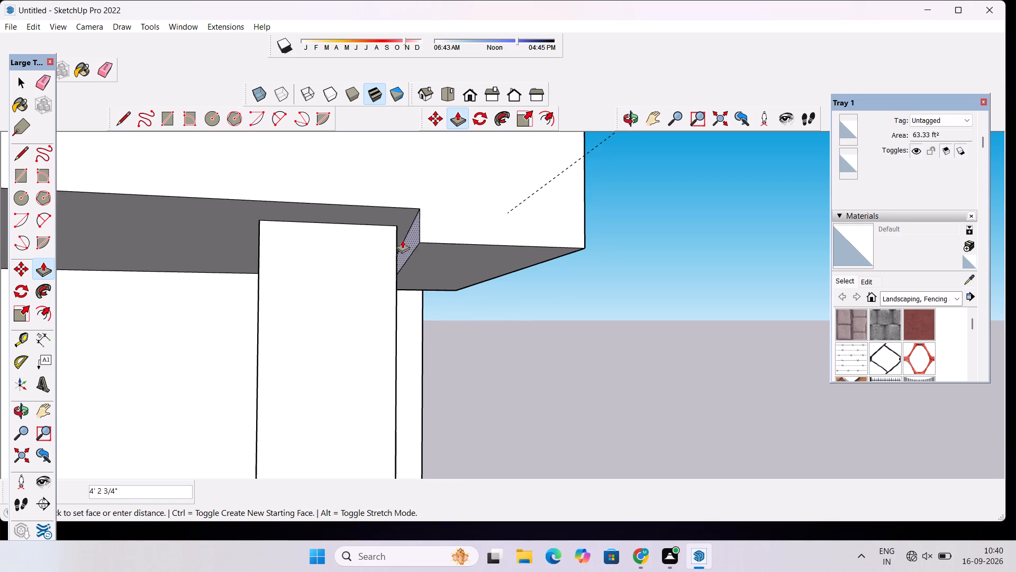
left_click(395, 227)
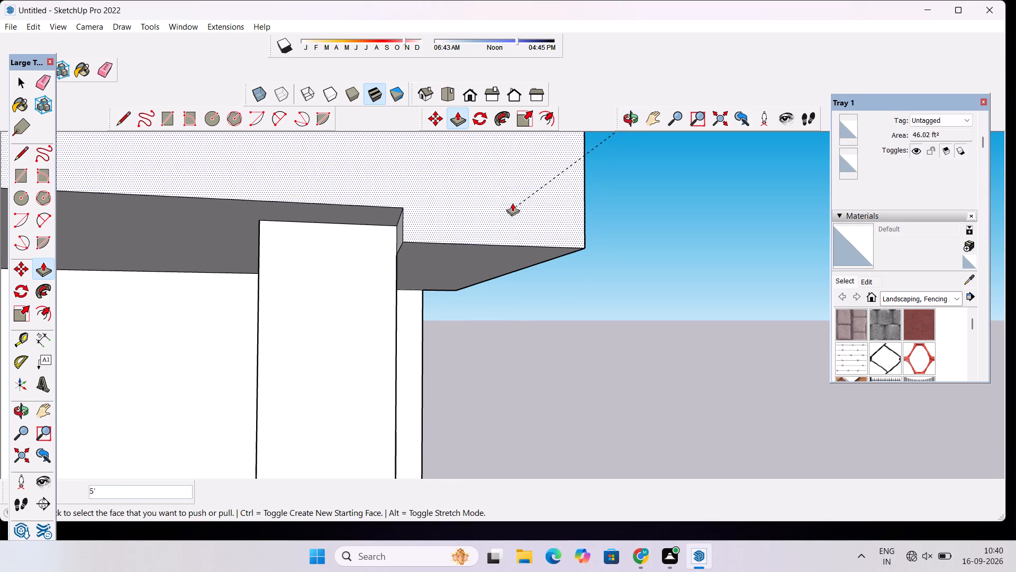
Examine the widened lowered strip around the pillar's top from the front and the building's side.
left_click(630, 116)
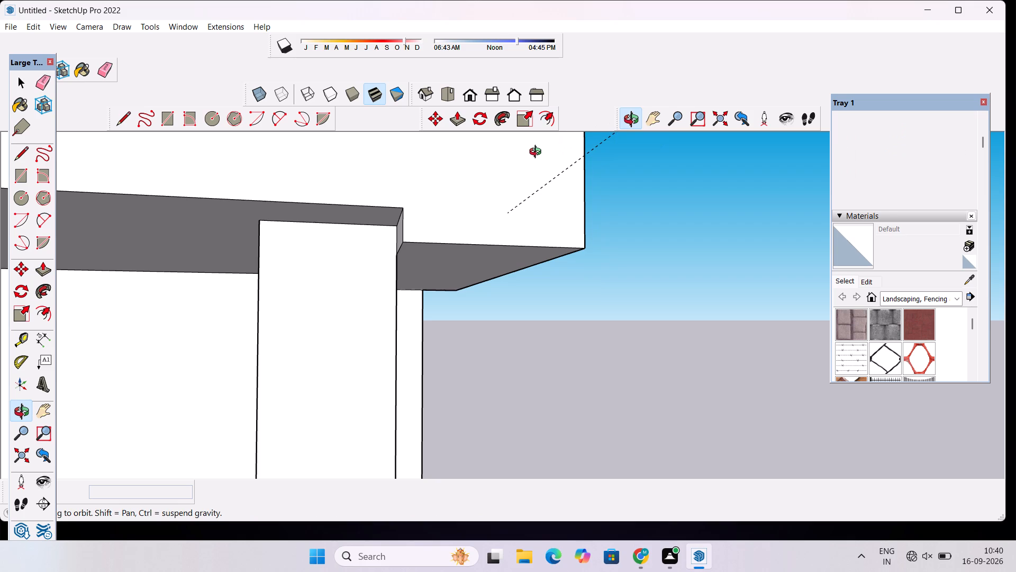
scroll(484, 166, "down", 4)
left_click_drag(520, 211, 410, 234)
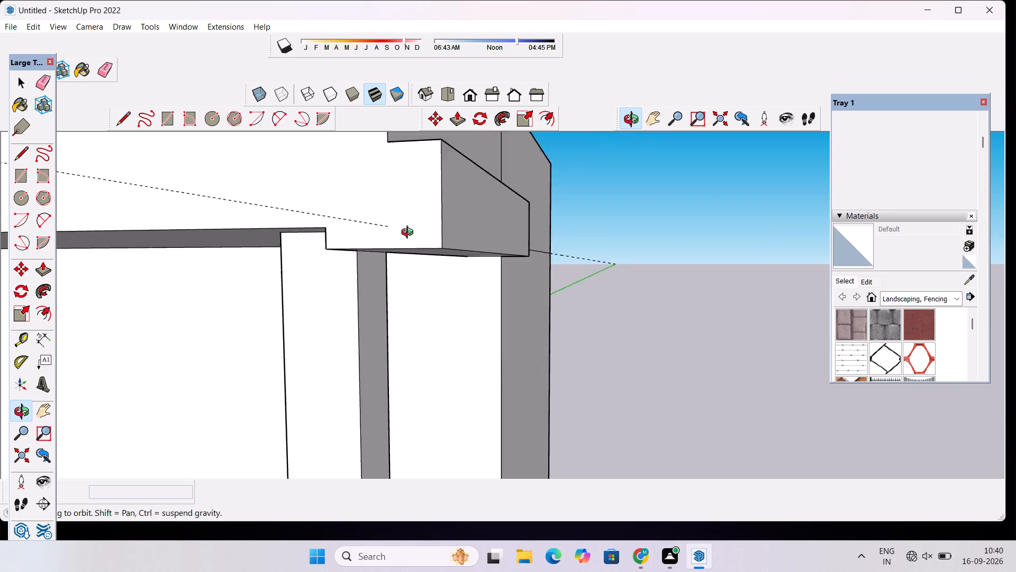
left_click_drag(410, 234, 342, 189)
scroll(376, 183, "down", 3)
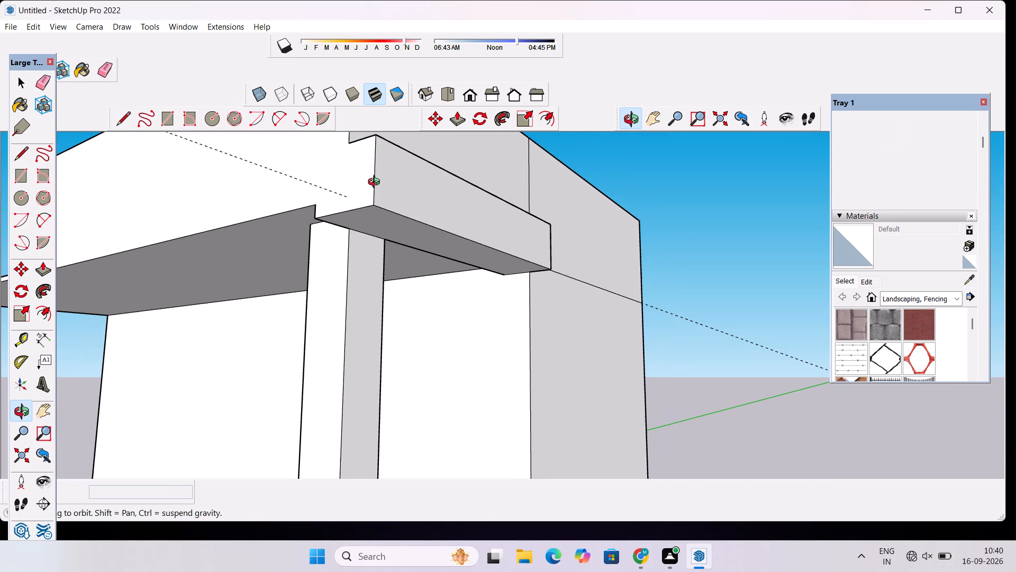
scroll(376, 183, "down", 2)
left_click_drag(580, 195, 440, 254)
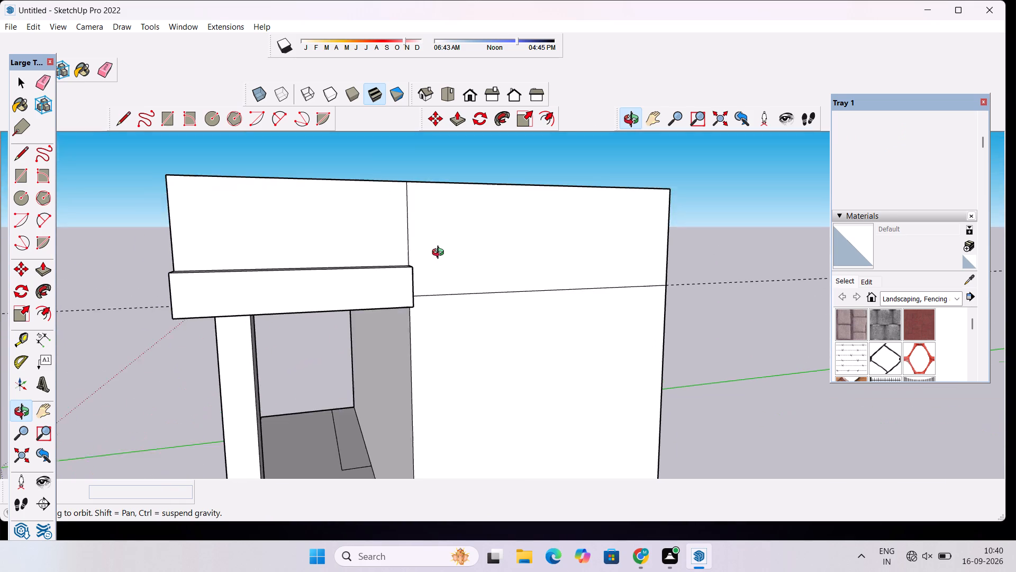
Examine the building's front and side around the overhang, side ledge and corner pillar.
left_click_drag(440, 254, 441, 253)
scroll(440, 239, "down", 6)
scroll(335, 243, "up", 2)
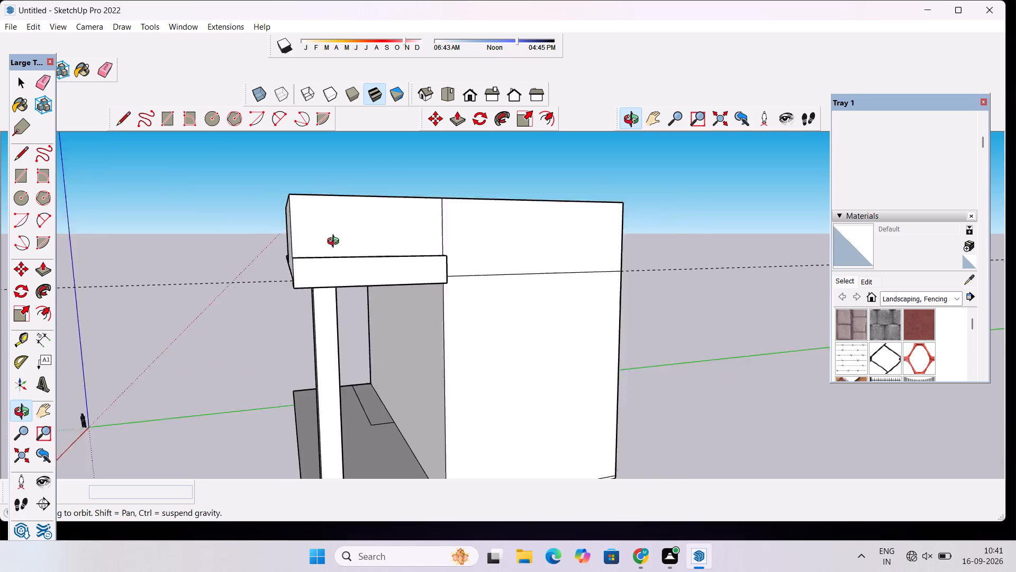
scroll(335, 243, "up", 3)
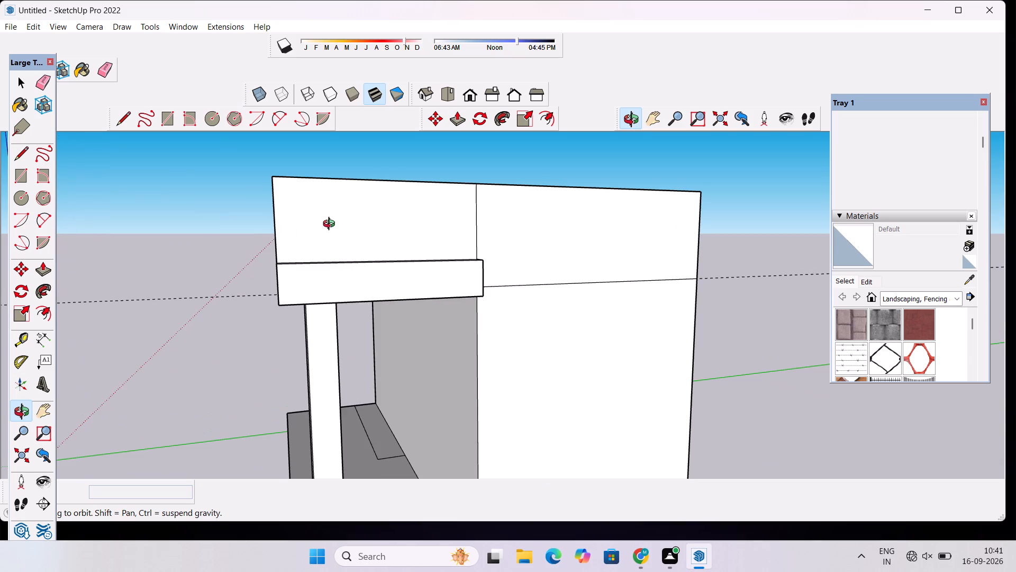
scroll(331, 218, "down", 5)
left_click_drag(292, 223, 466, 242)
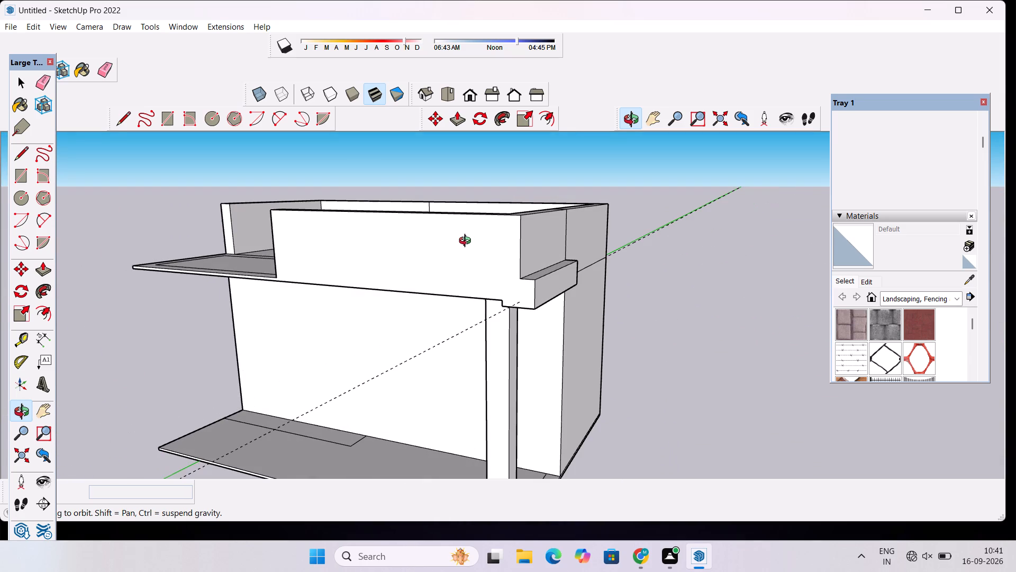
scroll(468, 235, "down", 4)
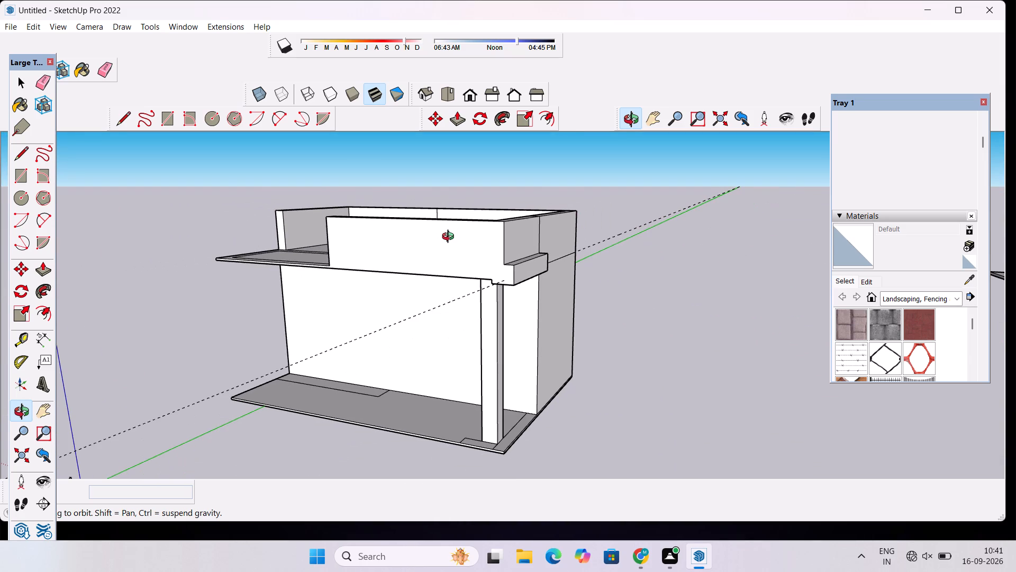
scroll(449, 238, "down", 3)
left_click_drag(416, 266, 527, 249)
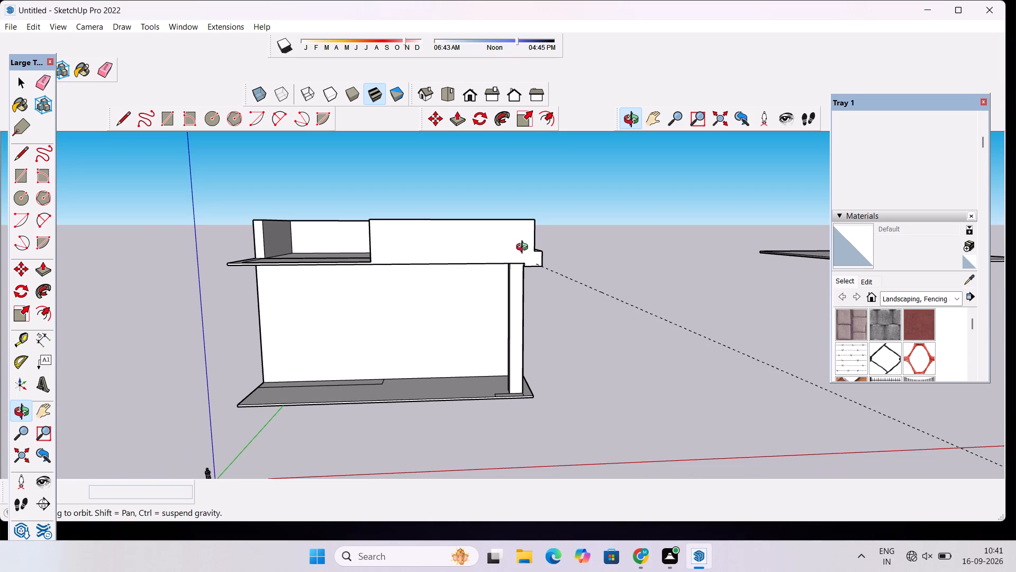
scroll(490, 252, "up", 1)
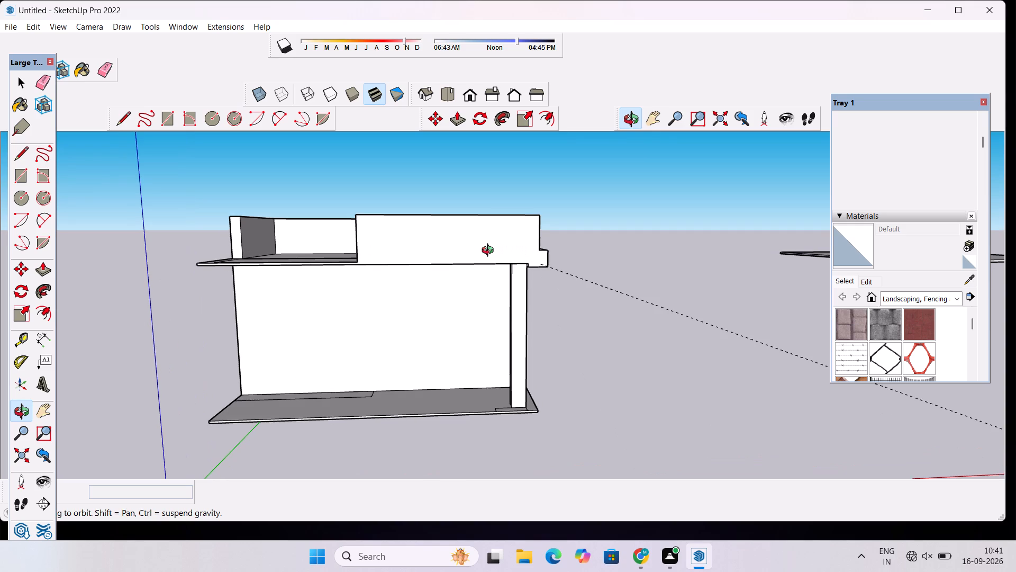
scroll(567, 256, "up", 3)
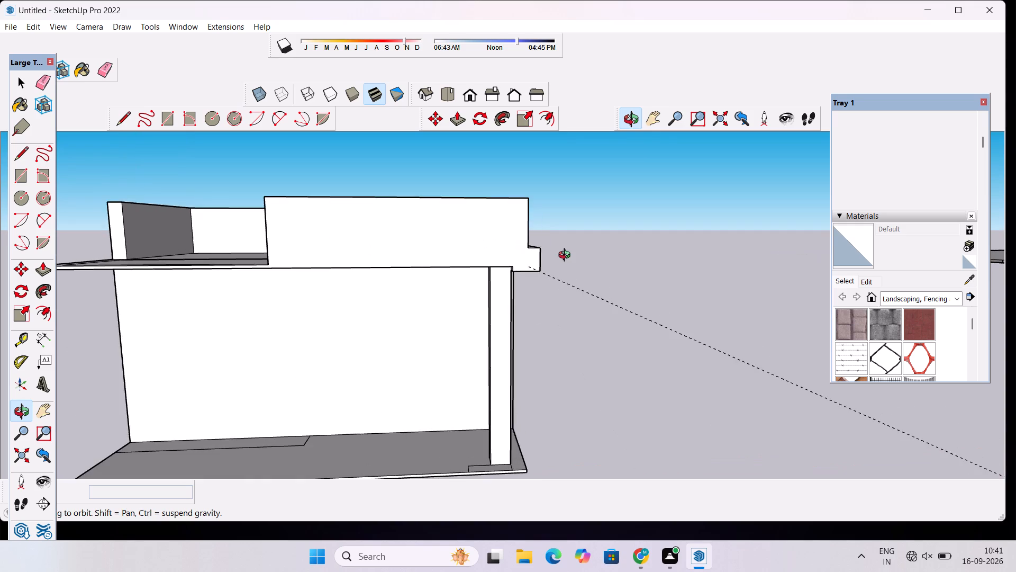
Undo the 5' Push/Pull that widened the lowered strip toward the corner pillar.
left_click_drag(583, 258, 503, 177)
scroll(505, 235, "up", 9)
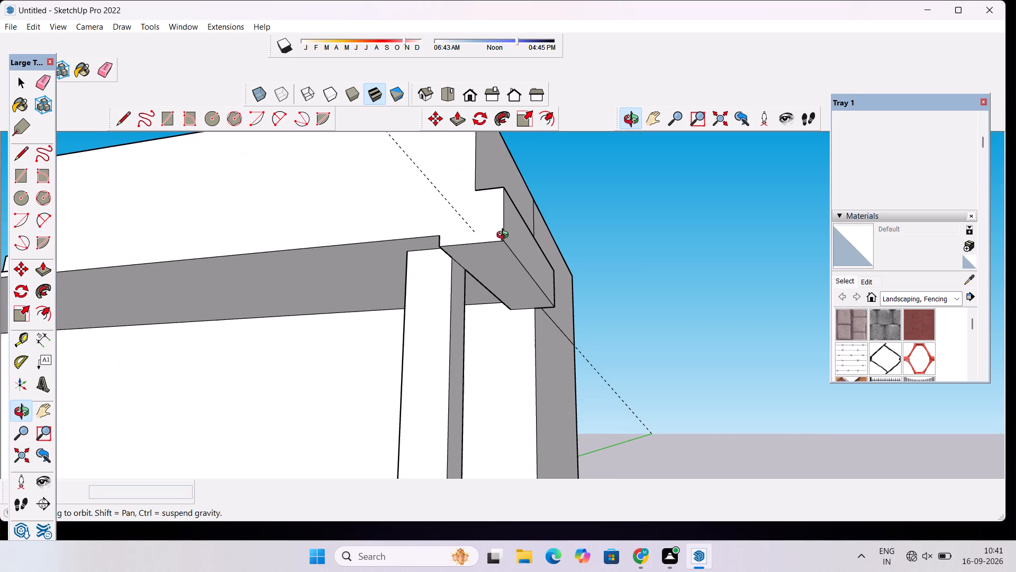
key("ctrl+z")
Push/Pull the lowered strip's underside back up 1' 7", flush with the underside of the overhang.
scroll(468, 245, "up", 4)
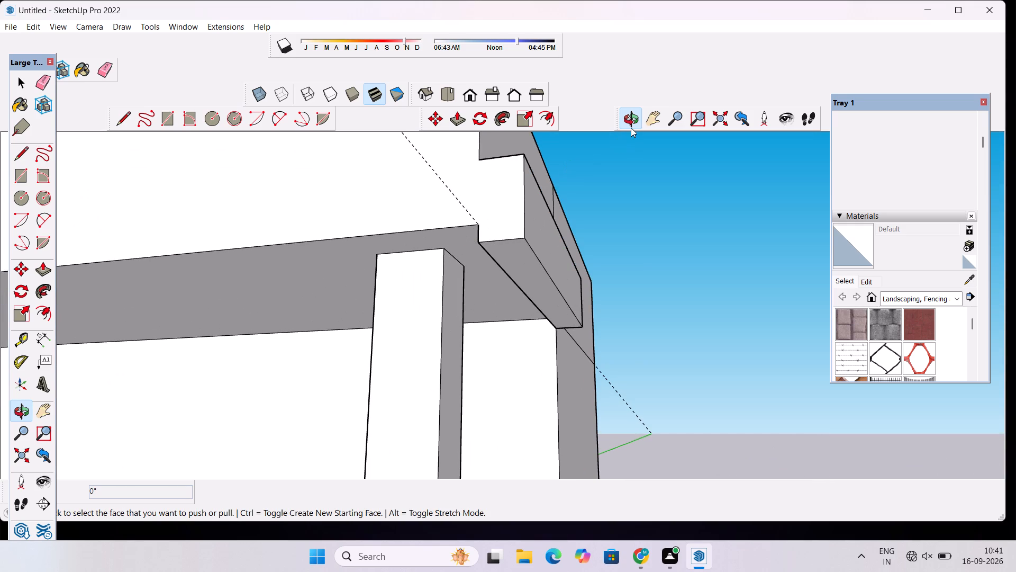
left_click(631, 128)
left_click_drag(504, 243, 573, 267)
scroll(555, 260, "up", 4)
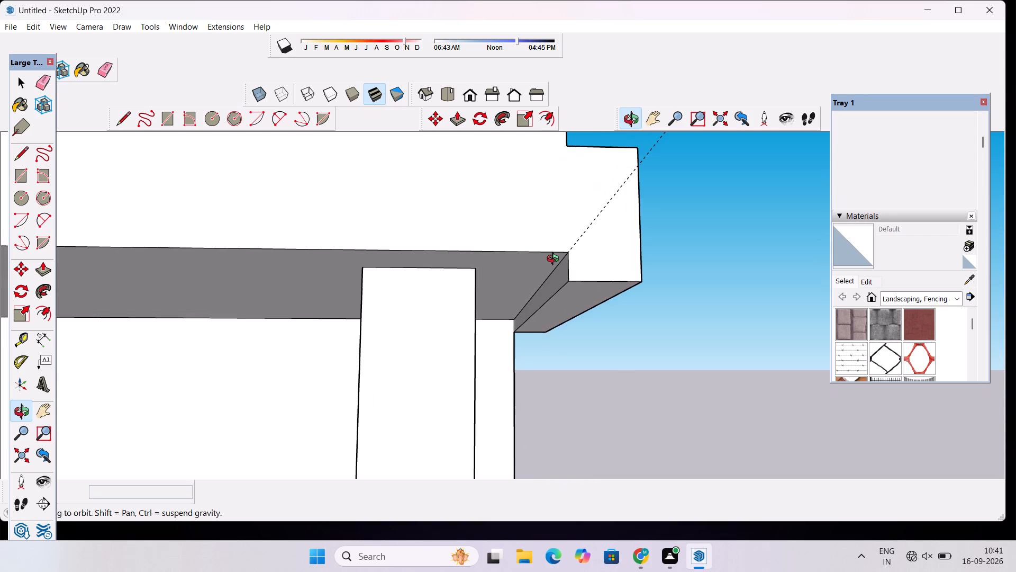
left_click_drag(555, 260, 459, 260, "shift")
left_click_drag(511, 260, 510, 271)
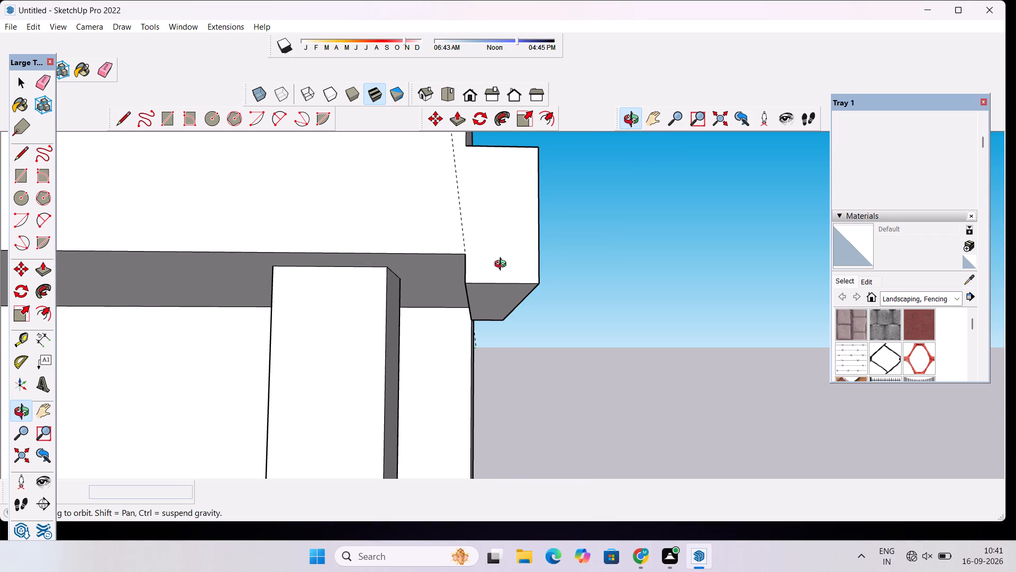
left_click_drag(503, 265, 467, 288, "shift")
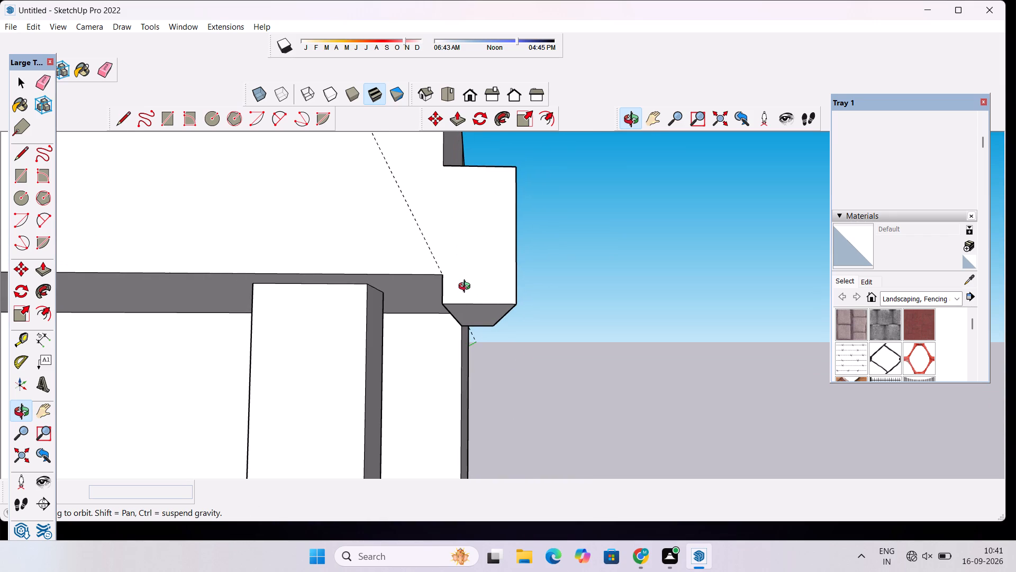
key("p")
left_click(464, 314)
left_click(429, 283)
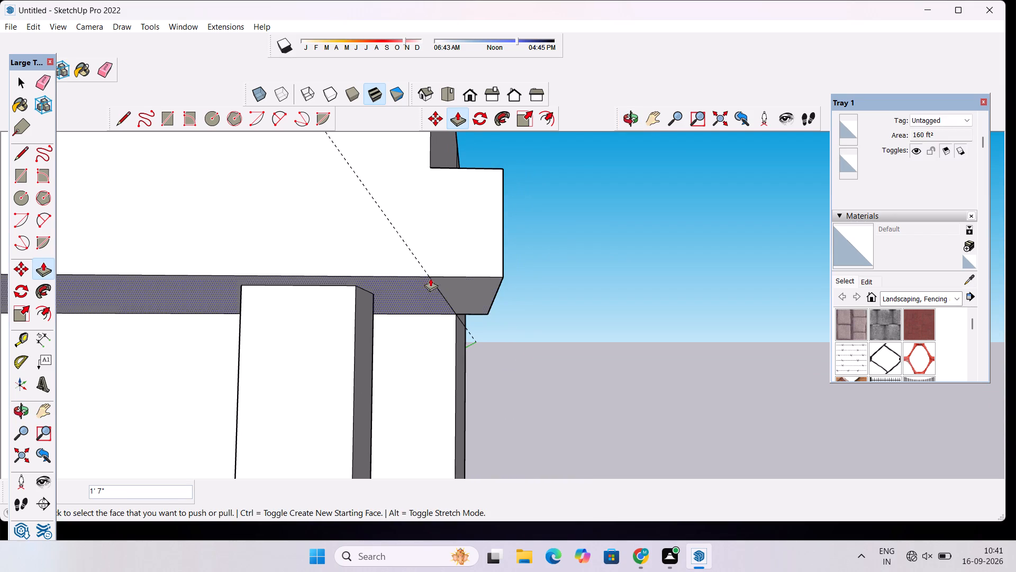
Examine the whole building from the front, corner and above, comparing the front upper wall, side ledge, overhang and pillar.
left_click(625, 119)
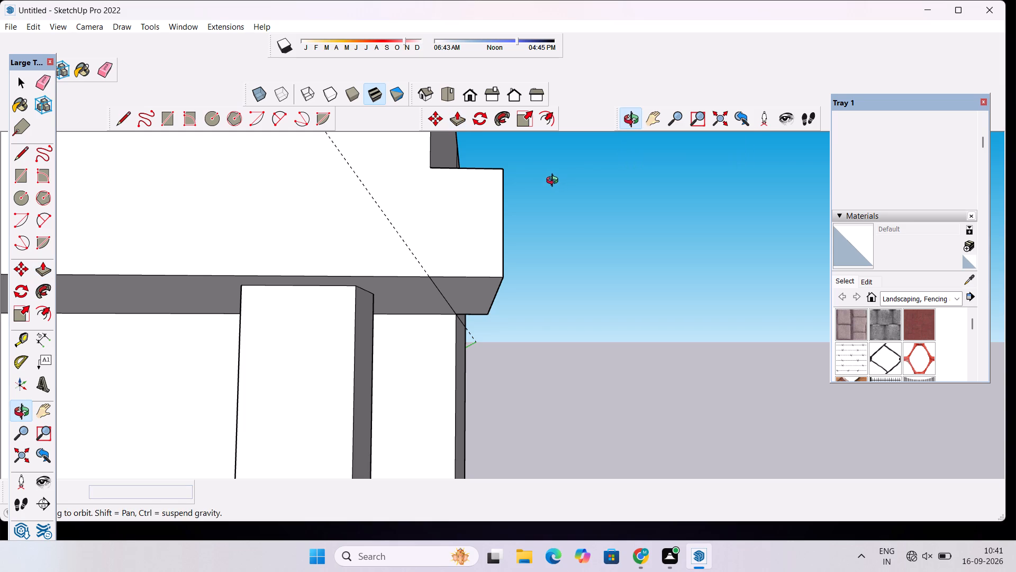
left_click_drag(633, 220, 547, 249)
scroll(545, 246, "down", 9)
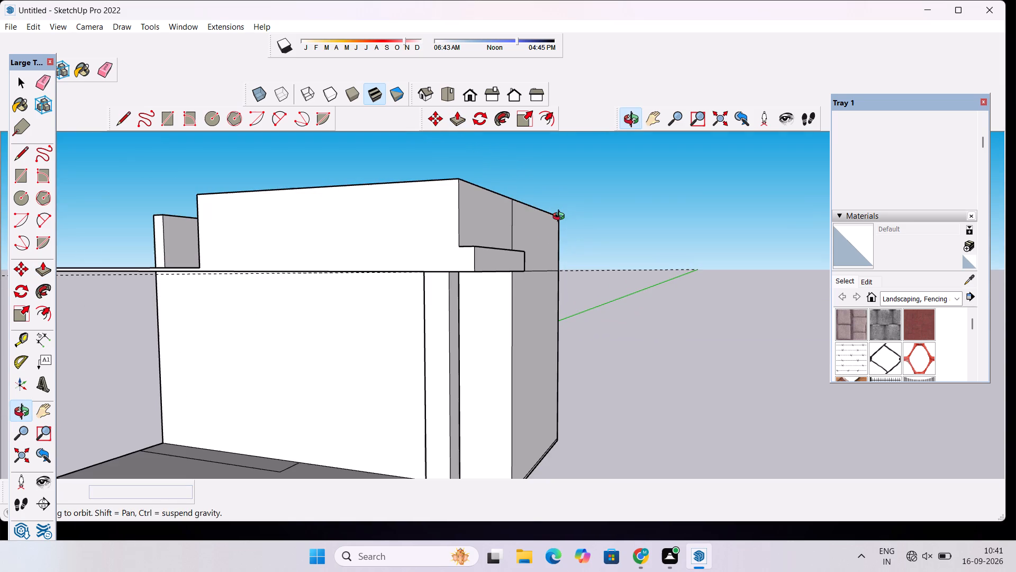
scroll(432, 235, "down", 4)
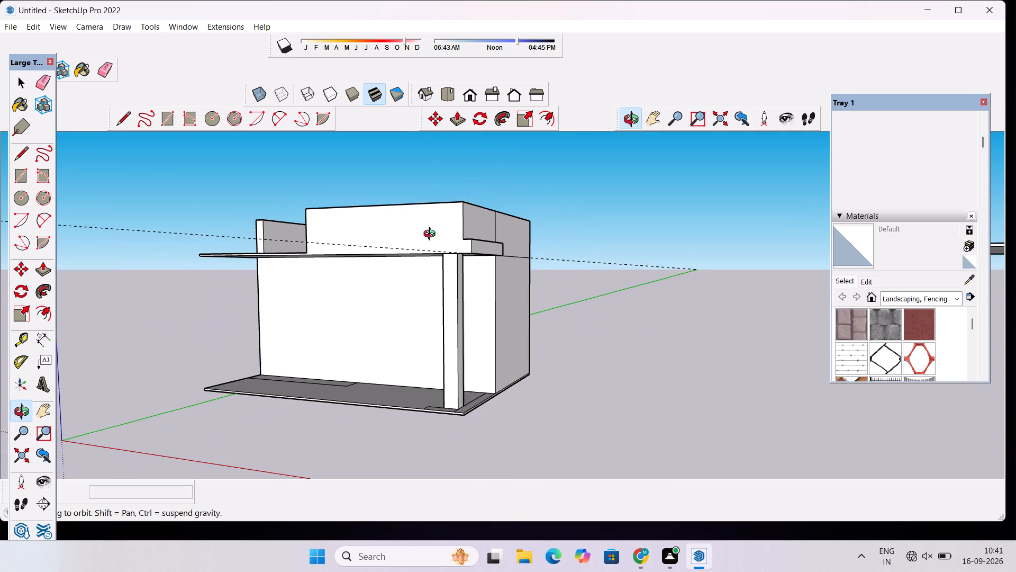
scroll(285, 257, "up", 3)
left_click_drag(320, 276, 369, 309)
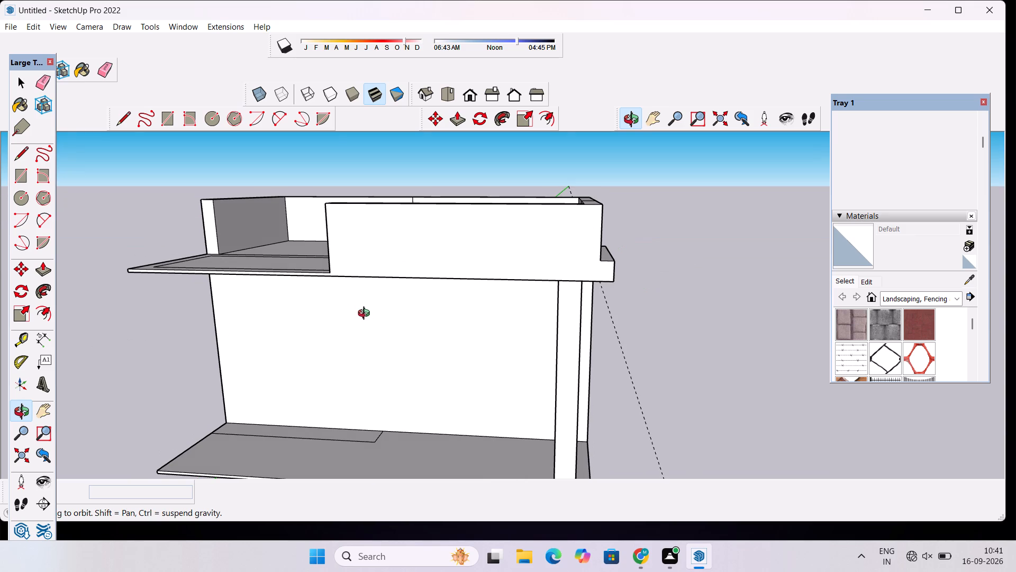
left_click_drag(359, 291, 383, 294, "shift")
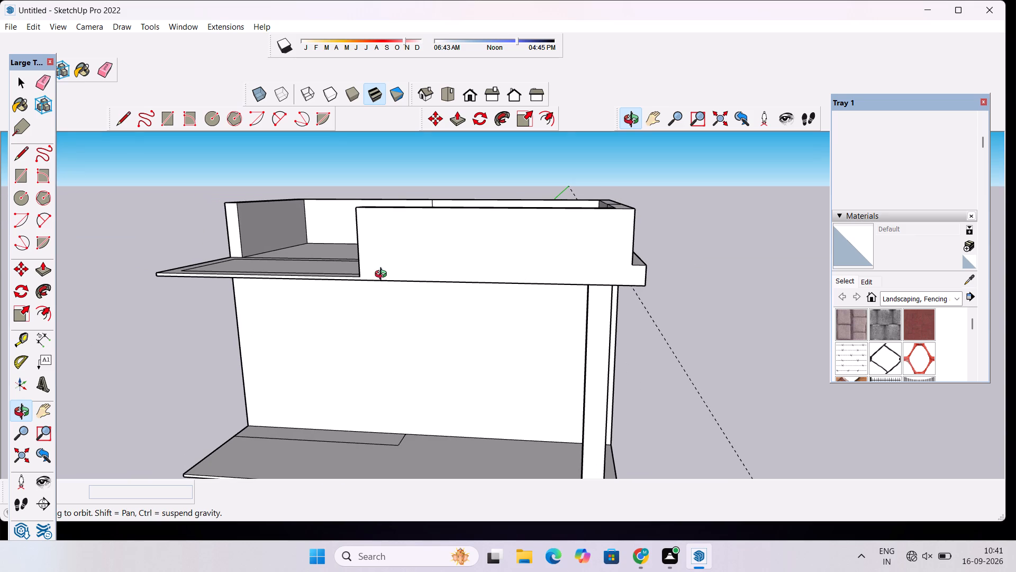
left_click_drag(385, 270, 385, 279)
scroll(369, 266, "down", 4)
left_click_drag(388, 280, 455, 270)
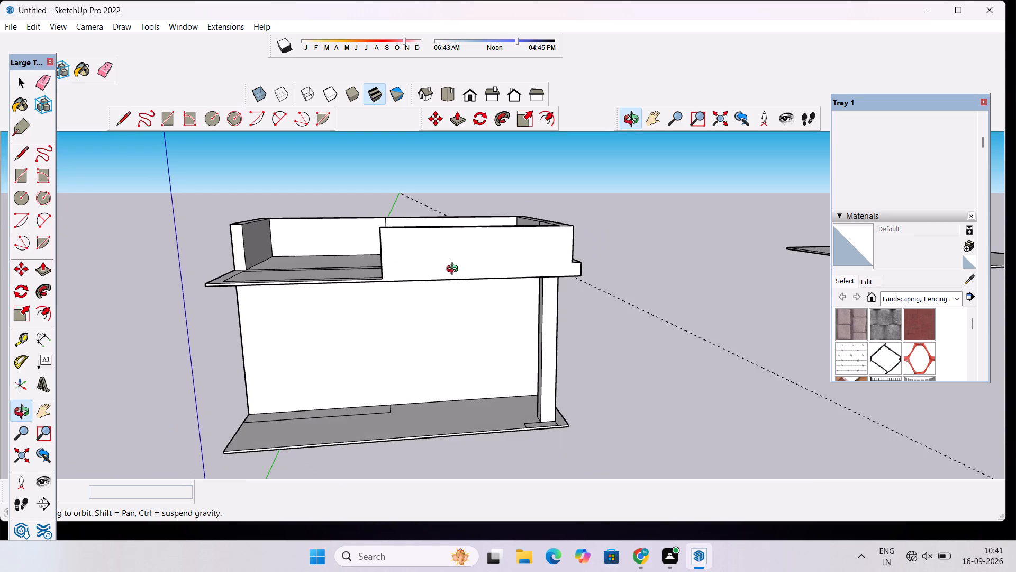
left_click_drag(455, 270, 395, 288)
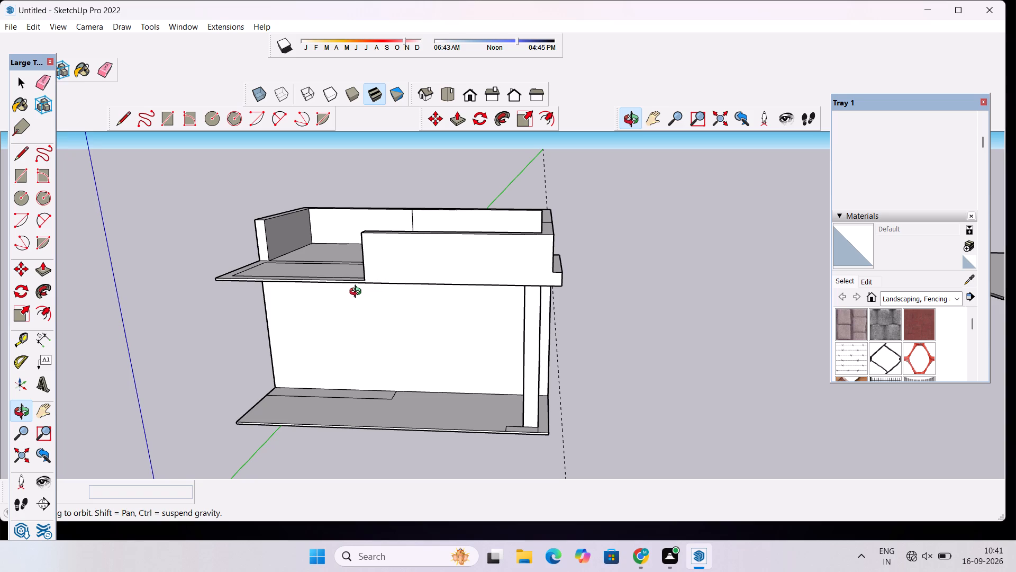
scroll(358, 295, "down", 4)
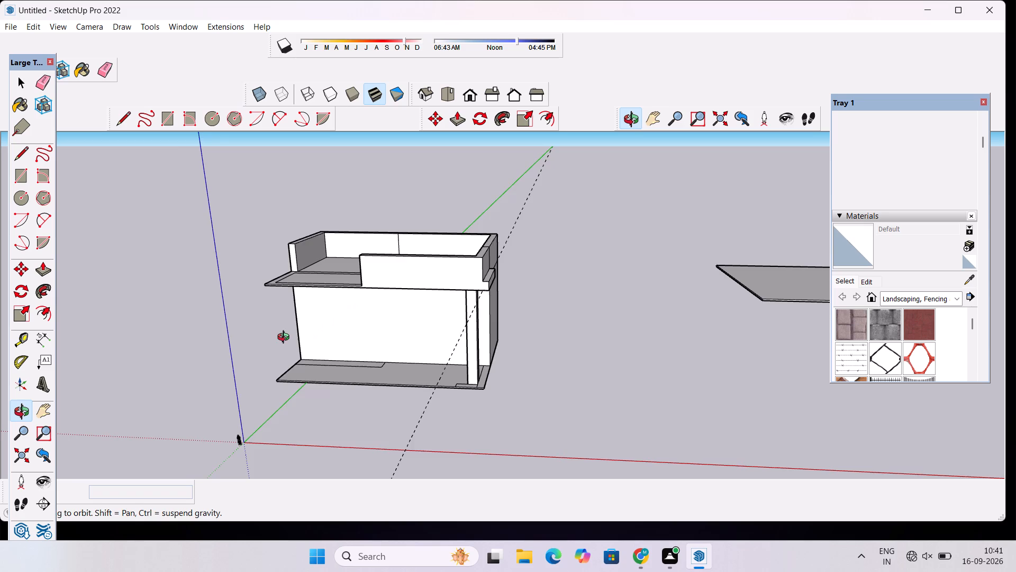
left_click_drag(286, 338, 383, 332, "shift")
scroll(545, 244, "up", 4)
left_click_drag(728, 266, 570, 314)
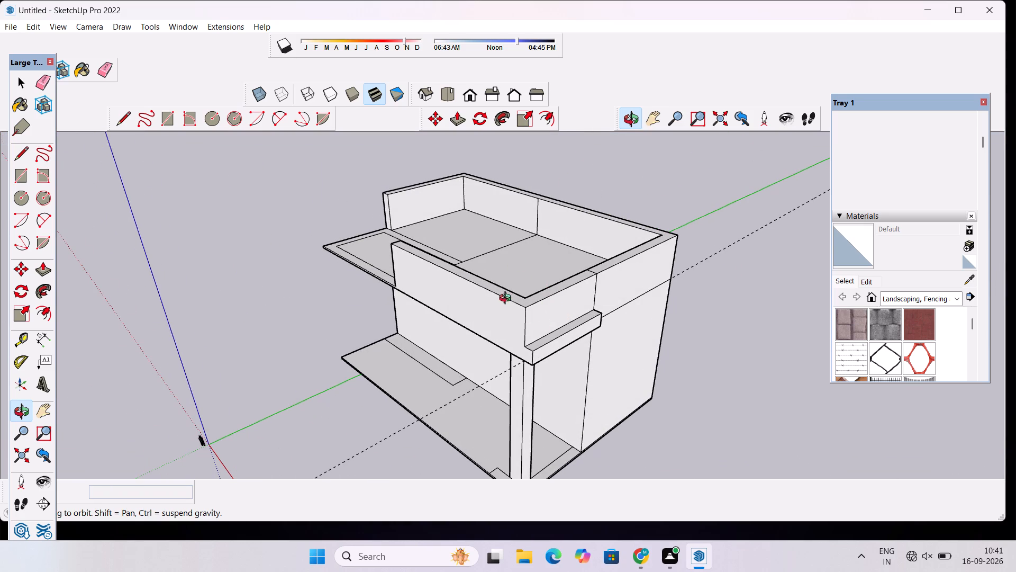
scroll(507, 299, "down", 5)
left_click_drag(517, 327, 588, 327)
scroll(566, 327, "up", 5)
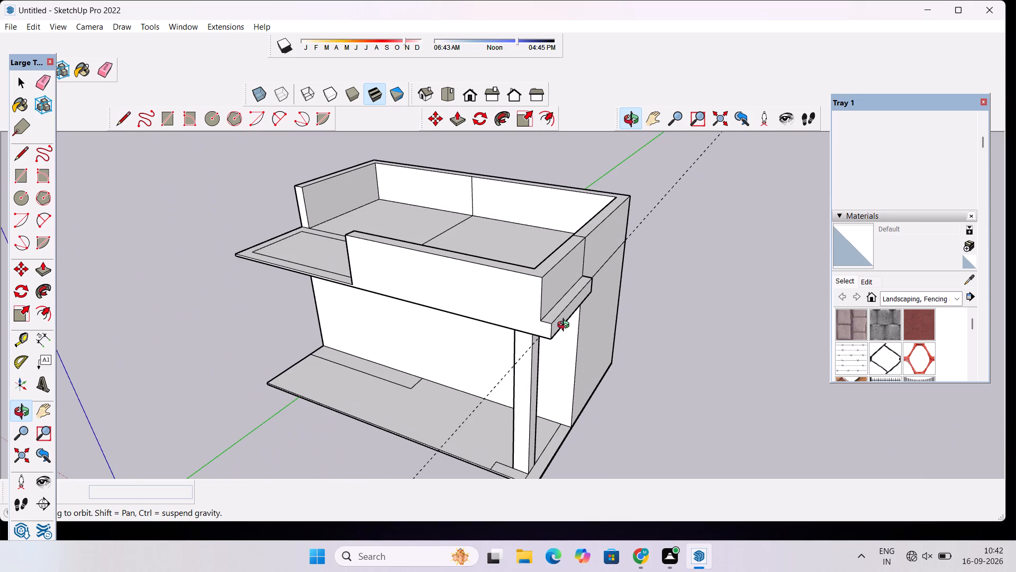
left_click_drag(465, 324, 525, 269)
left_click_drag(467, 319, 493, 319)
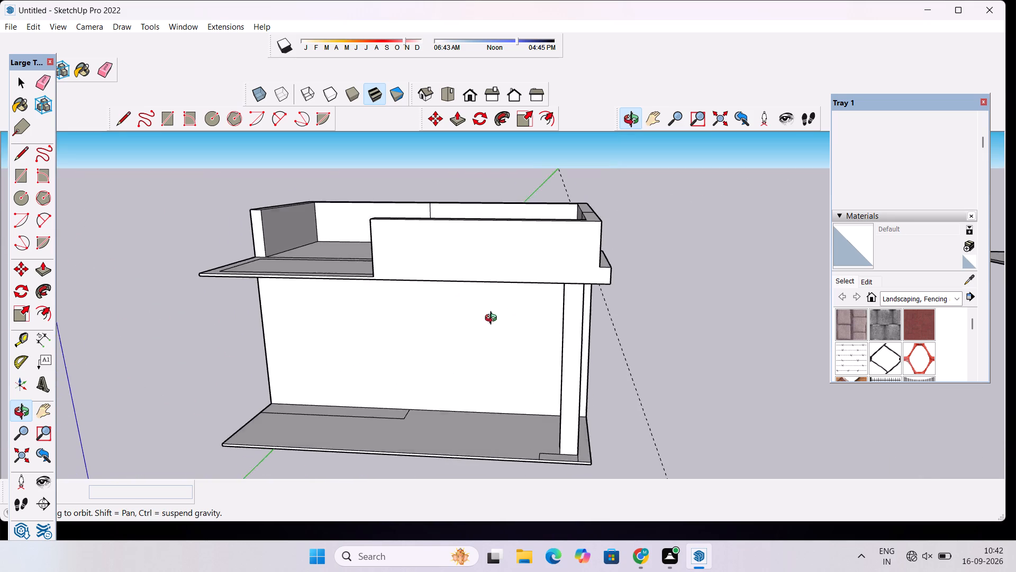
left_click_drag(493, 319, 518, 308)
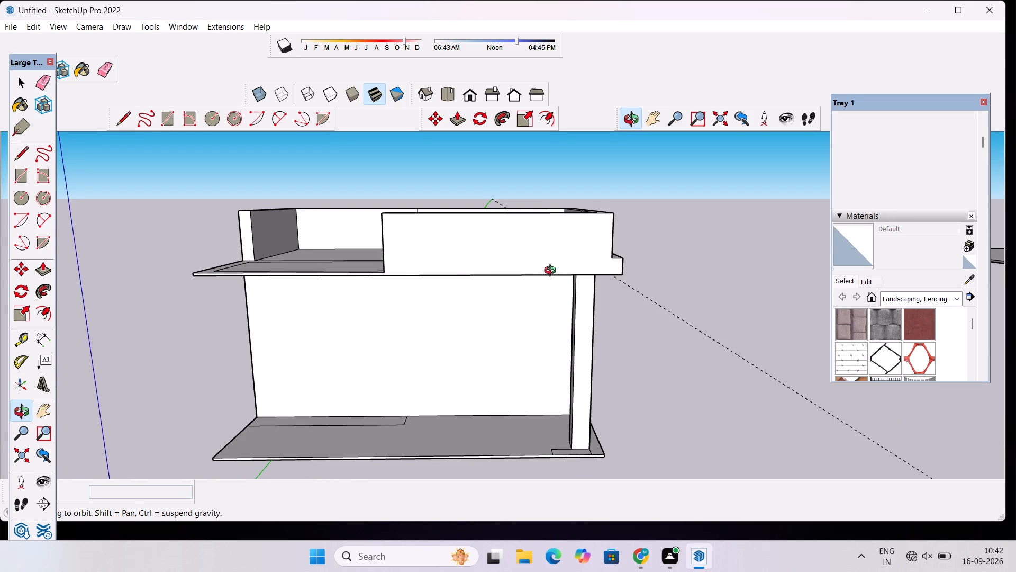
scroll(552, 272, "up", 4)
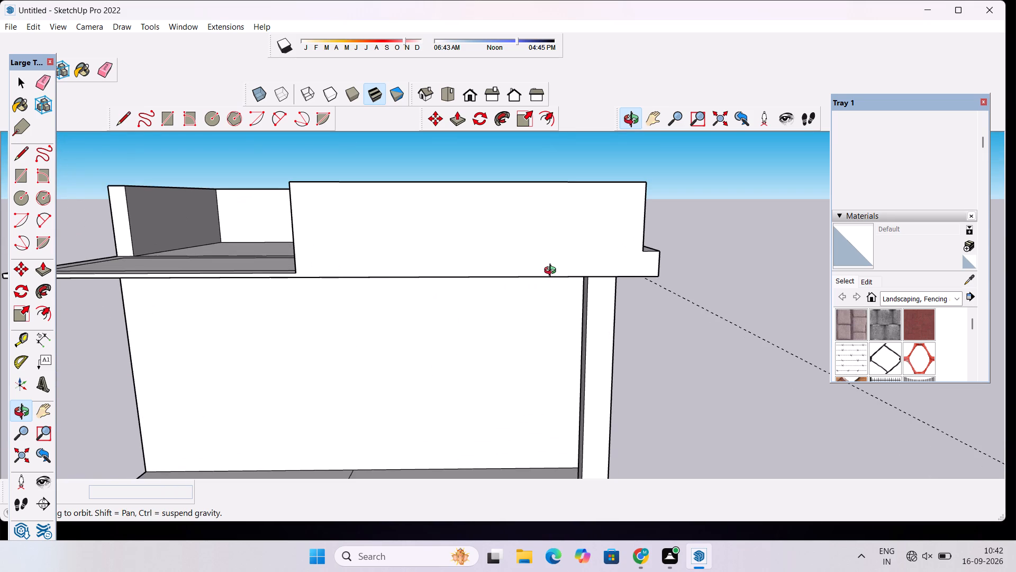
left_click_drag(523, 263, 526, 281)
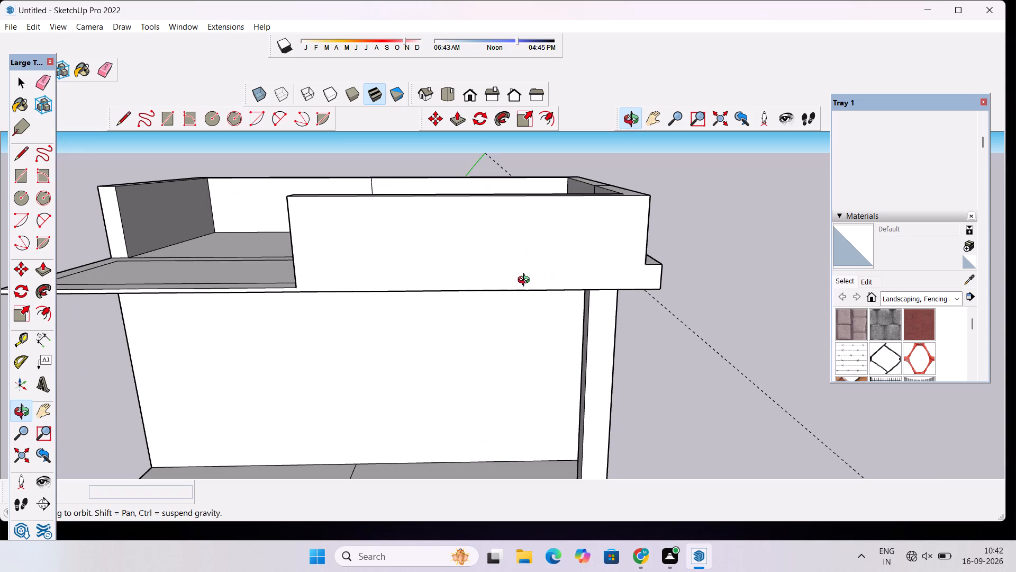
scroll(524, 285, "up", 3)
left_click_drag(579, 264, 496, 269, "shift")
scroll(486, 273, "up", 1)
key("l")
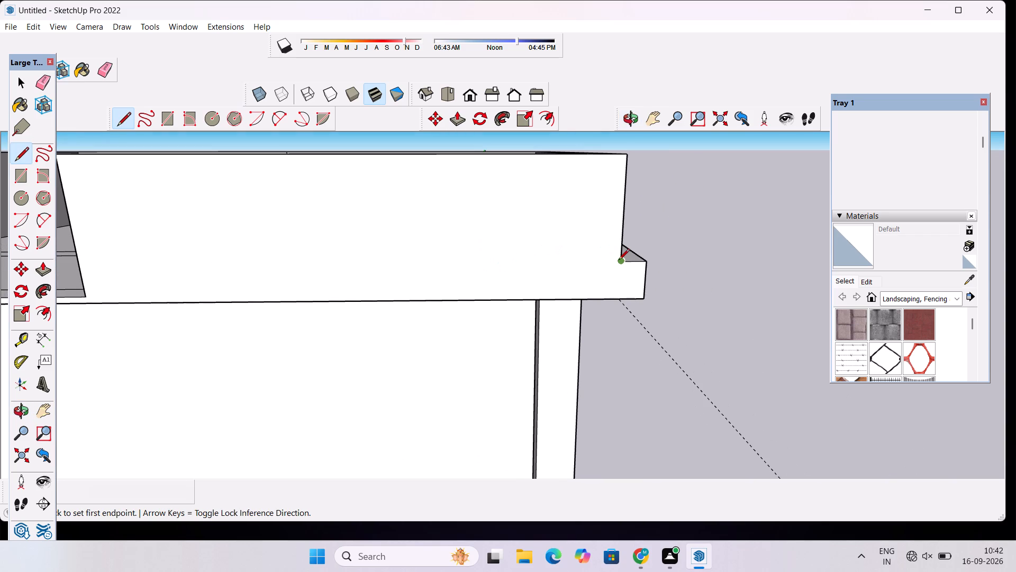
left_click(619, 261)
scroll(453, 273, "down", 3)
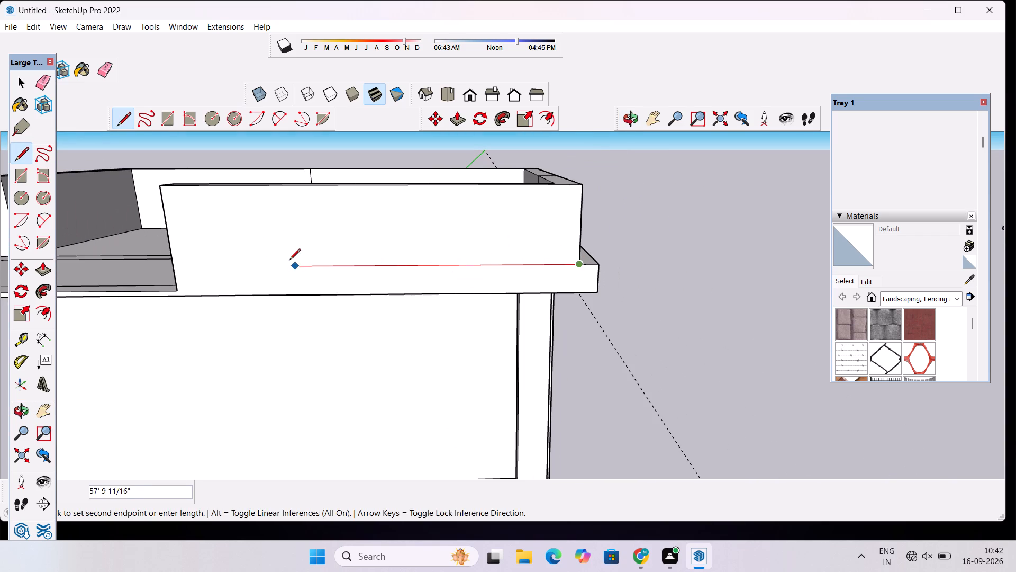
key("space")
Place a Tape Measure guide on the front upper wall, 7' inward from its end edge beside the open terrace.
key("t")
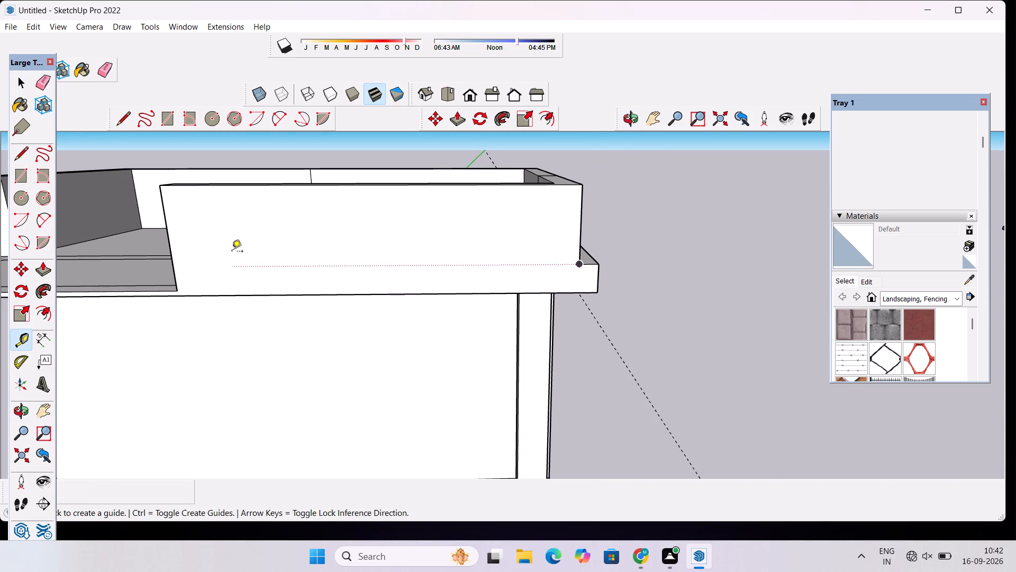
left_click(170, 242)
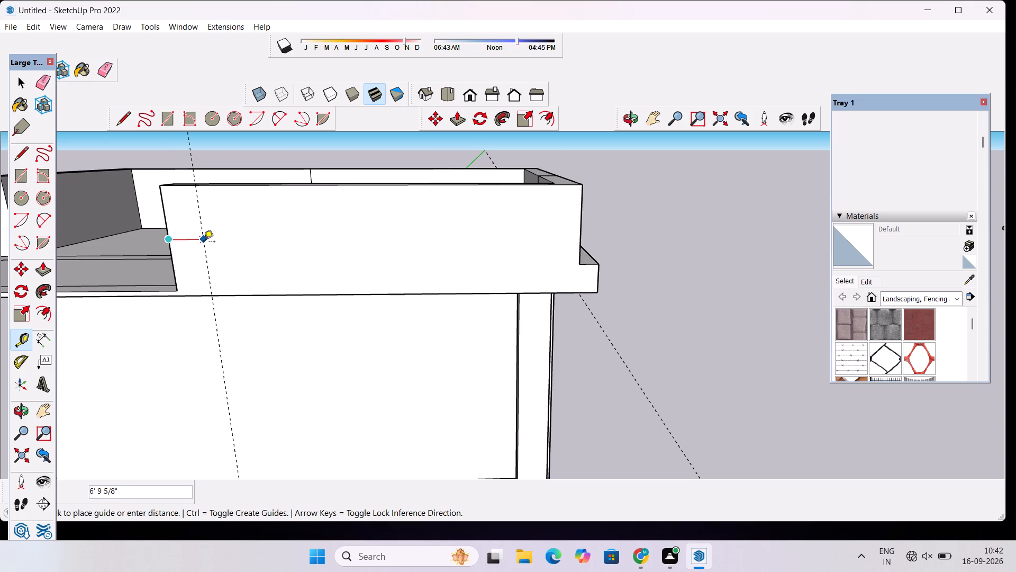
key("7")
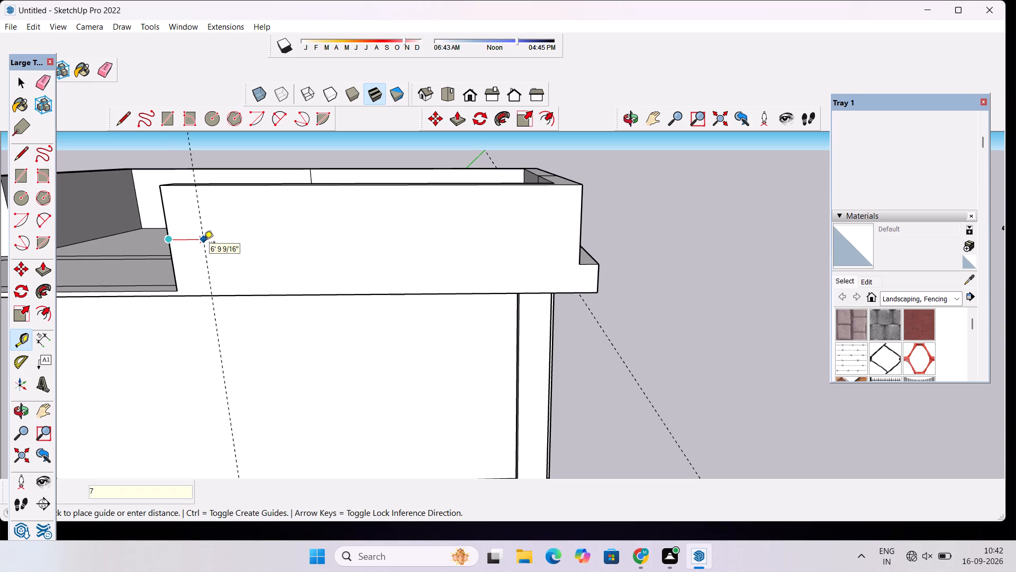
key("apostrophe")
key("Return")
scroll(229, 248, "down", 4)
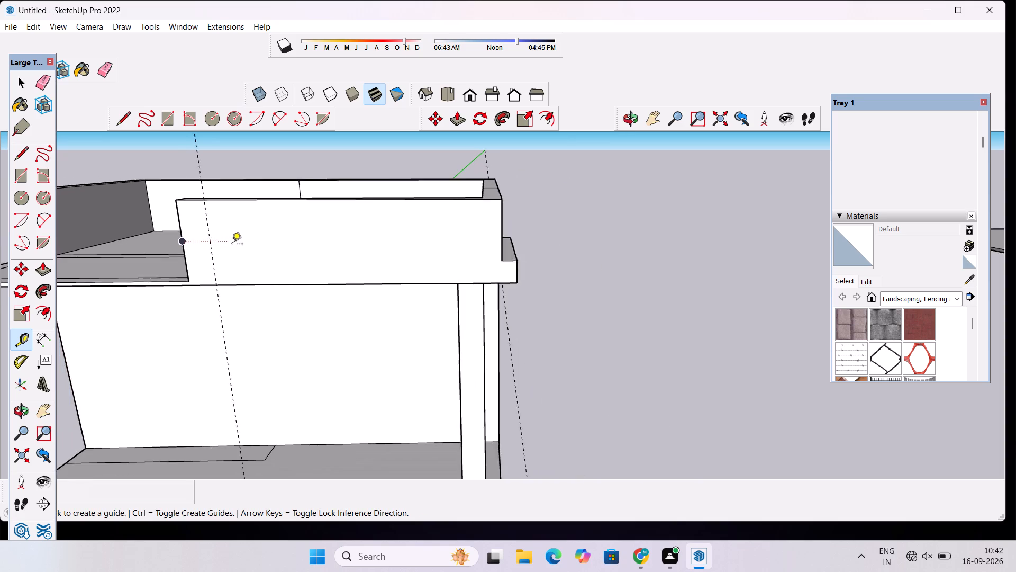
scroll(245, 199, "up", 3)
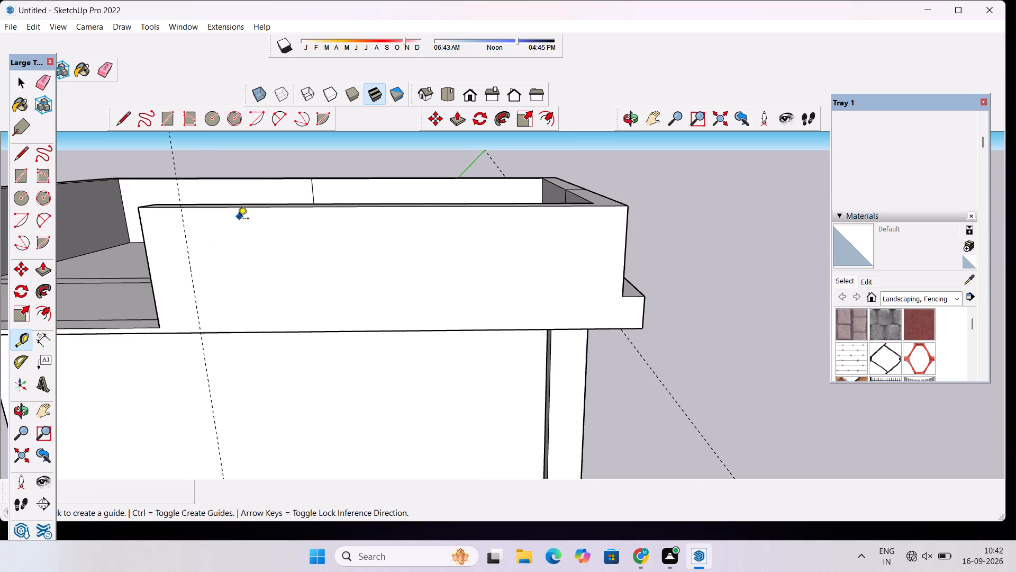
scroll(238, 219, "up", 1)
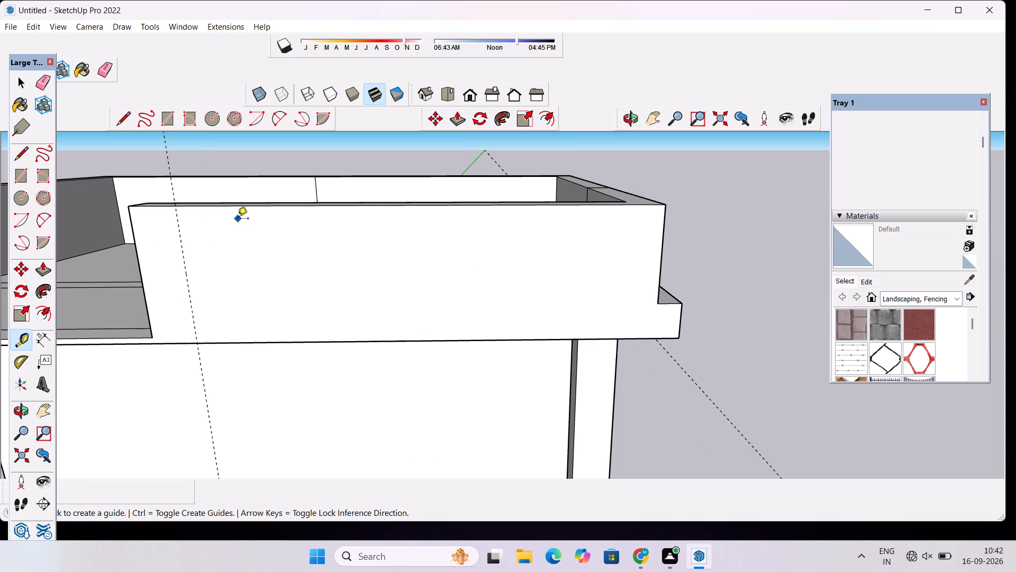
Place a horizontal Tape Measure guide on the front upper wall, 3' below its top edge.
scroll(238, 219, "up", 2)
left_click(247, 205)
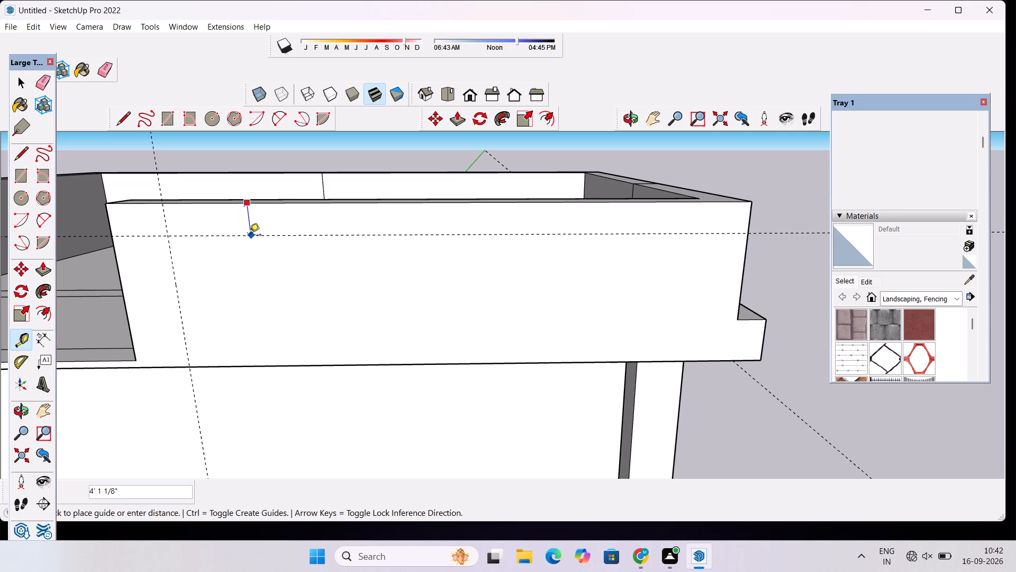
type("3'")
key("Return")
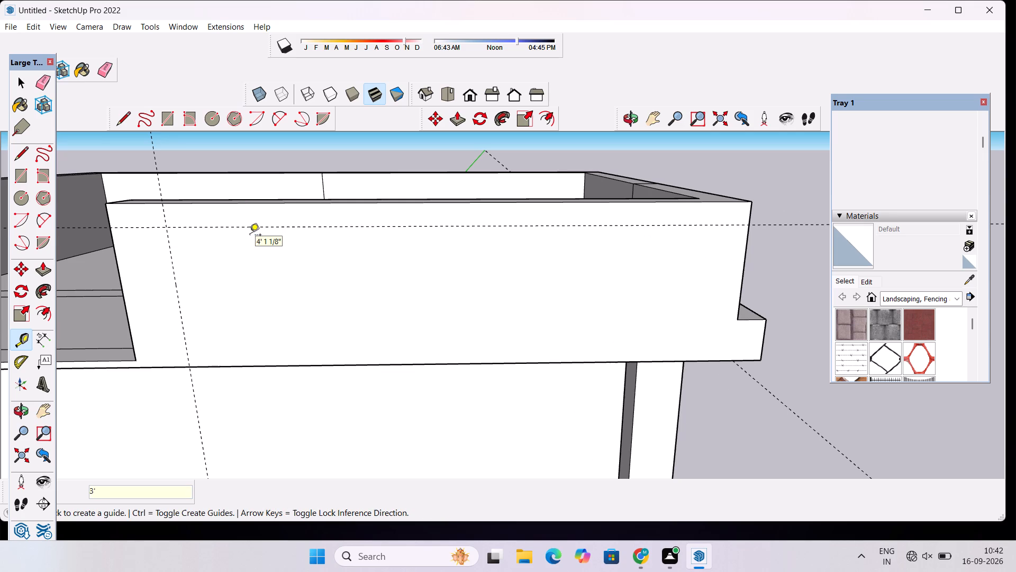
scroll(247, 236, "down", 2)
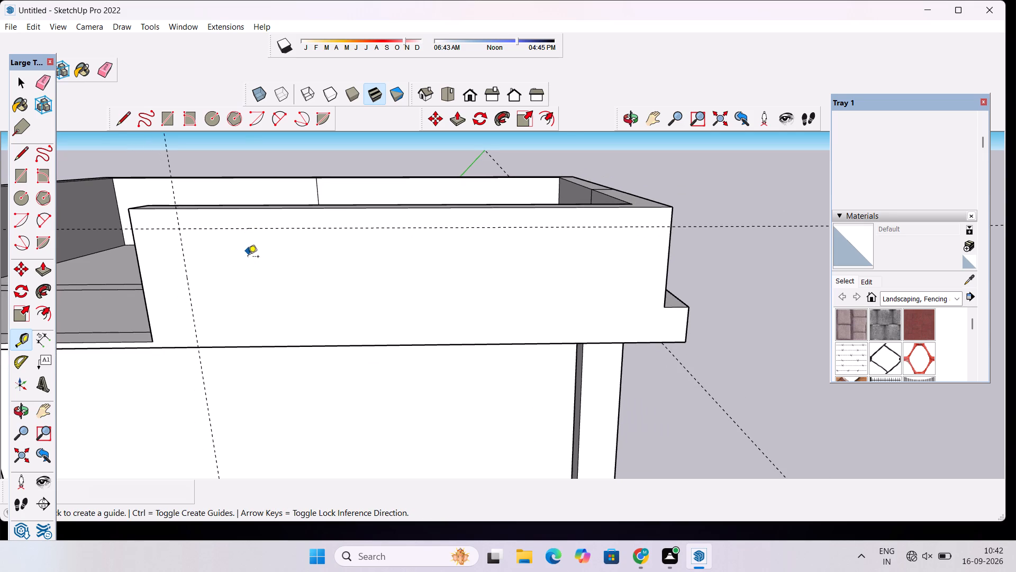
Place a horizontal guide 6' above the front wall's bottom edge, level with the top corner of the side ledge.
scroll(232, 293, "up", 1)
left_click(237, 355)
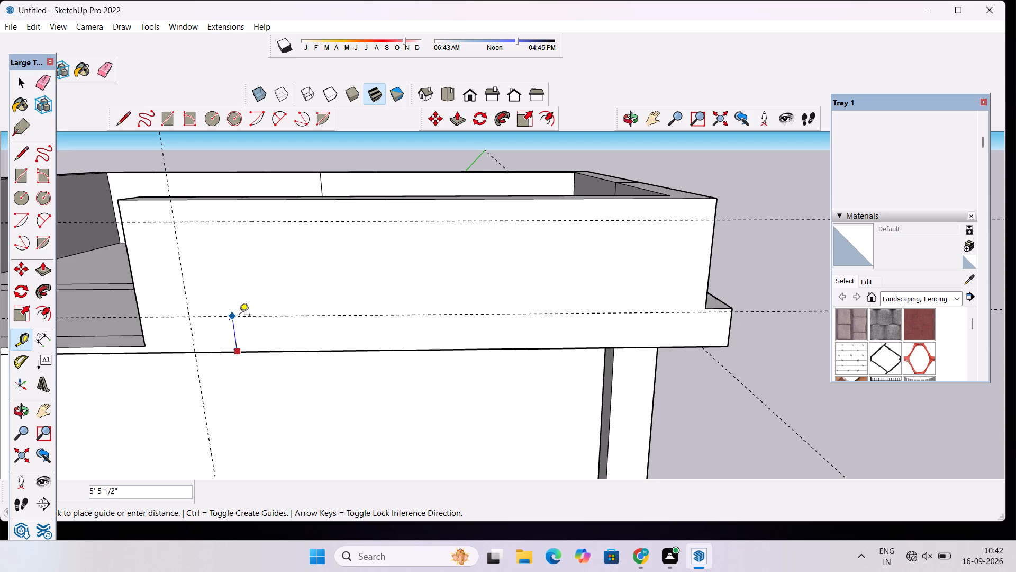
left_click(707, 311)
scroll(423, 312, "down", 4)
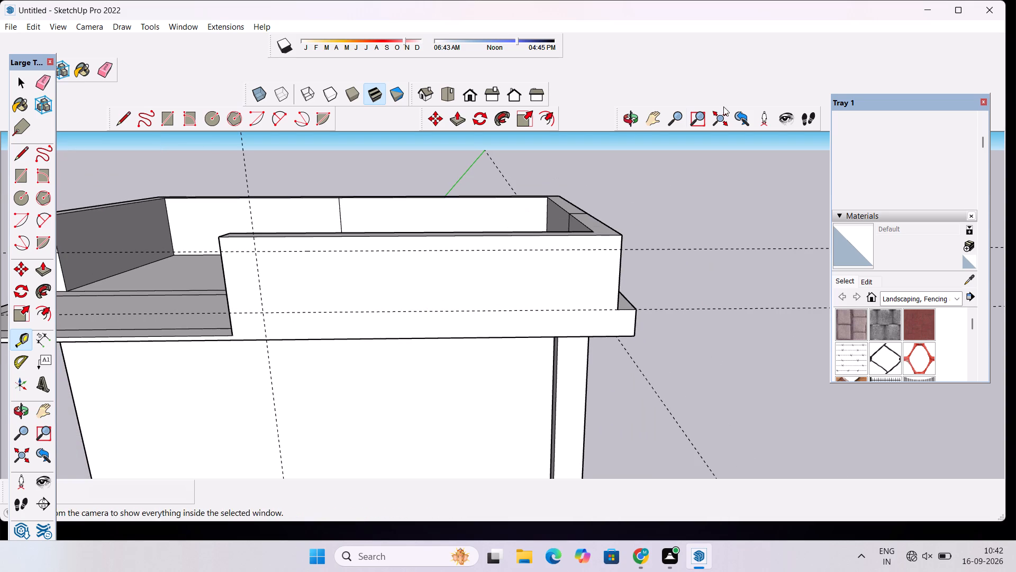
Examine the front upper wall and its guides from the corner and the front.
left_click(634, 123)
left_click_drag(593, 218, 531, 209)
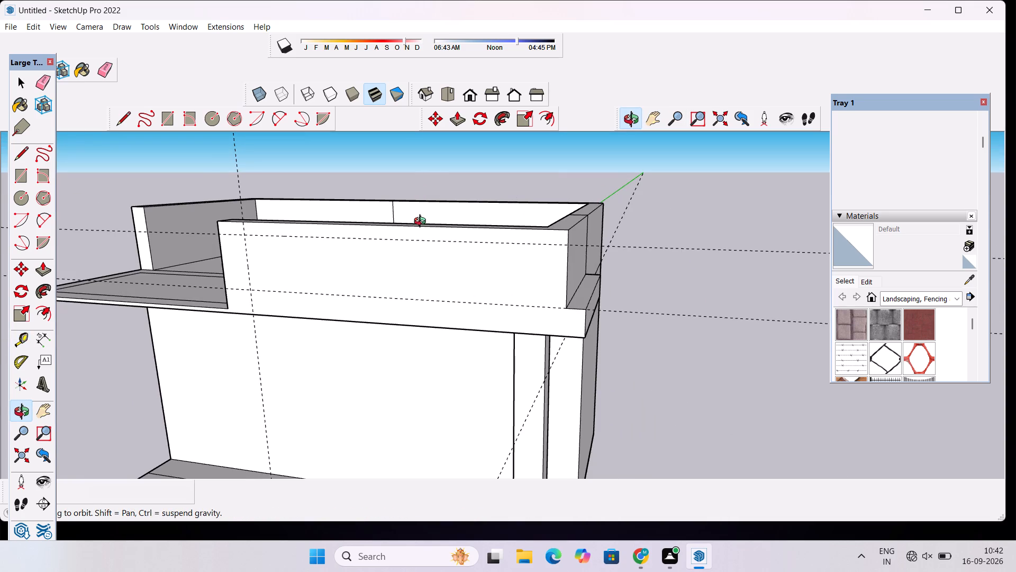
scroll(422, 224, "up", 1)
left_click_drag(359, 276, 418, 269)
scroll(373, 276, "up", 2)
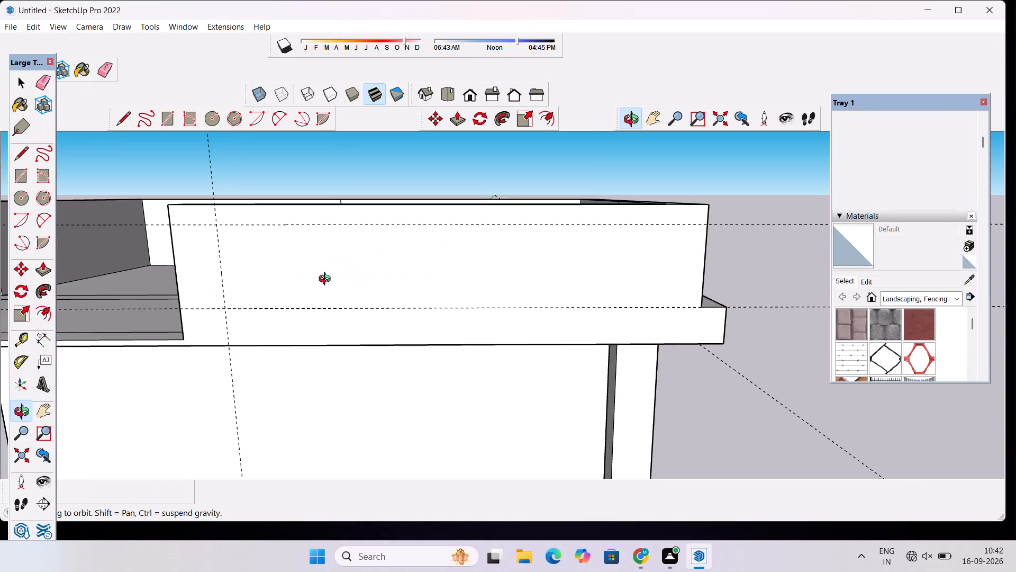
left_click_drag(324, 283, 316, 306)
scroll(263, 299, "up", 1)
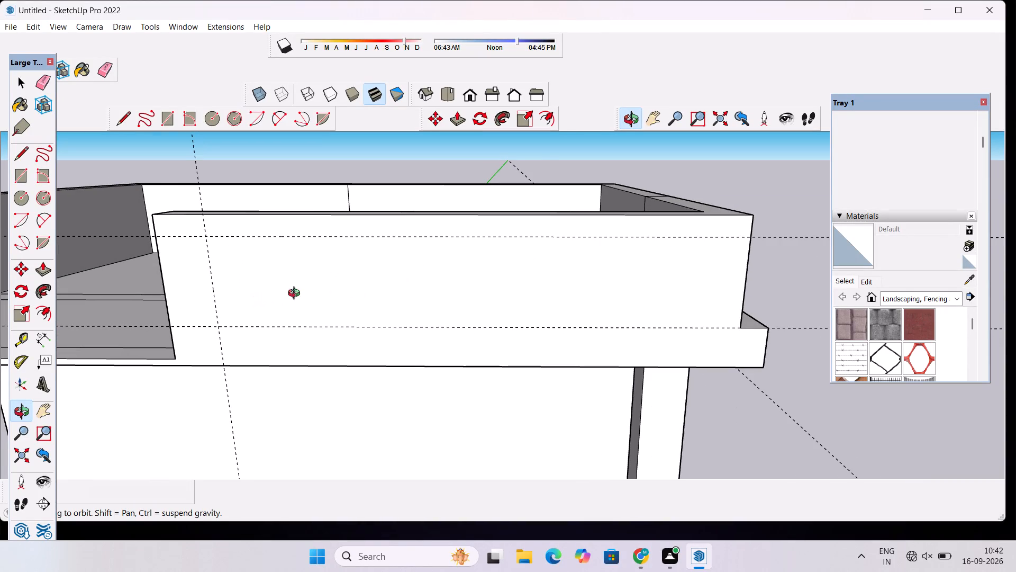
left_click_drag(327, 289, 257, 280, "shift")
scroll(257, 280, "up", 3)
scroll(257, 274, "down", 5)
left_click_drag(179, 283, 259, 273, "shift")
scroll(260, 273, "down", 1)
left_click_drag(256, 269, 256, 274, "shift")
left_click_drag(254, 302, 261, 271)
scroll(258, 242, "up", 4)
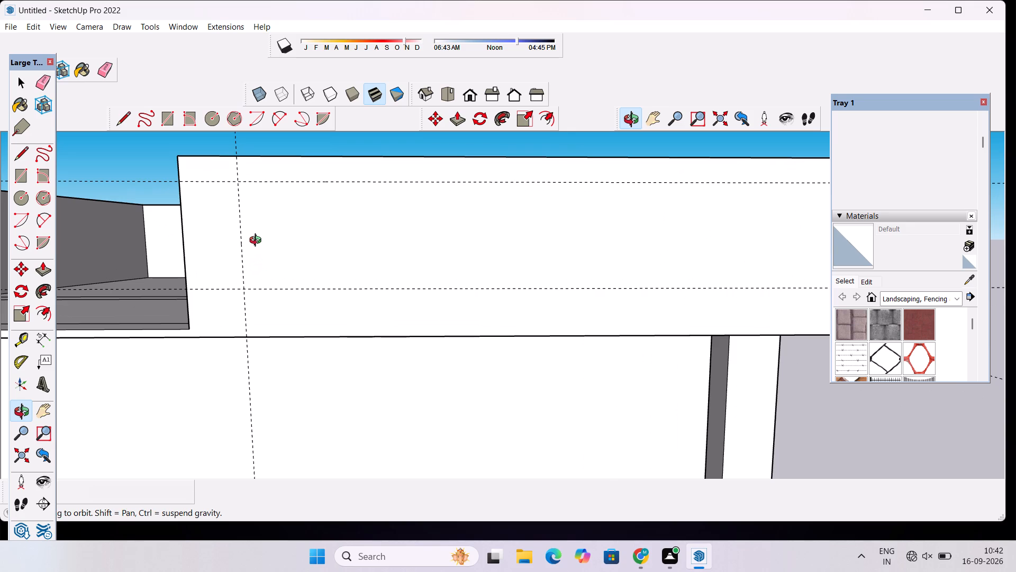
scroll(249, 264, "down", 2)
left_click_drag(284, 257, 248, 259, "shift")
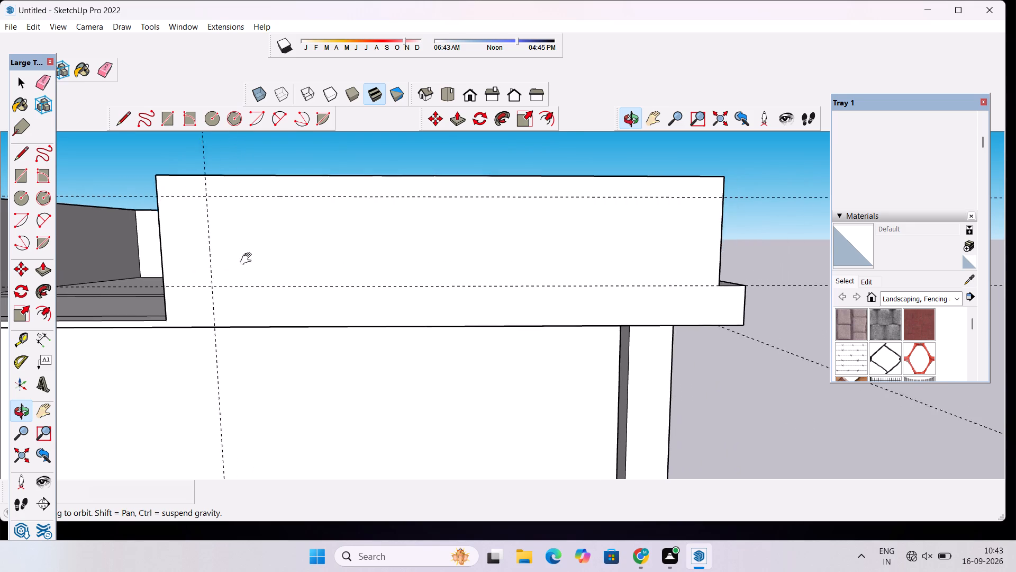
left_click_drag(248, 259, 220, 263, "shift")
scroll(220, 263, "down", 2)
left_click_drag(251, 260, 233, 267, "shift")
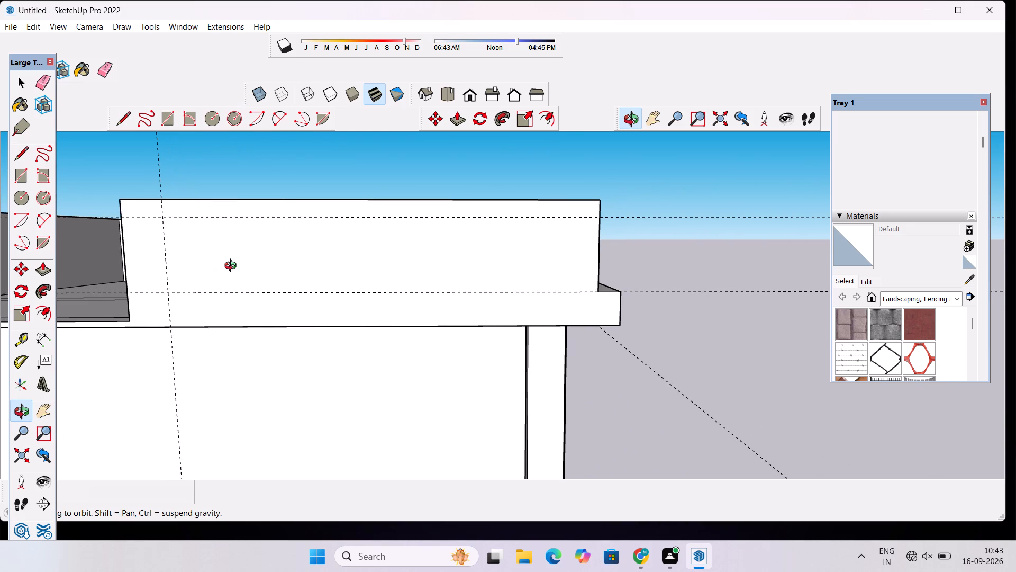
scroll(233, 267, "up", 1)
Draw a 75' line along the lower guide from the ledge corner to the vertical guide, continuing up to the upper guide.
key("l")
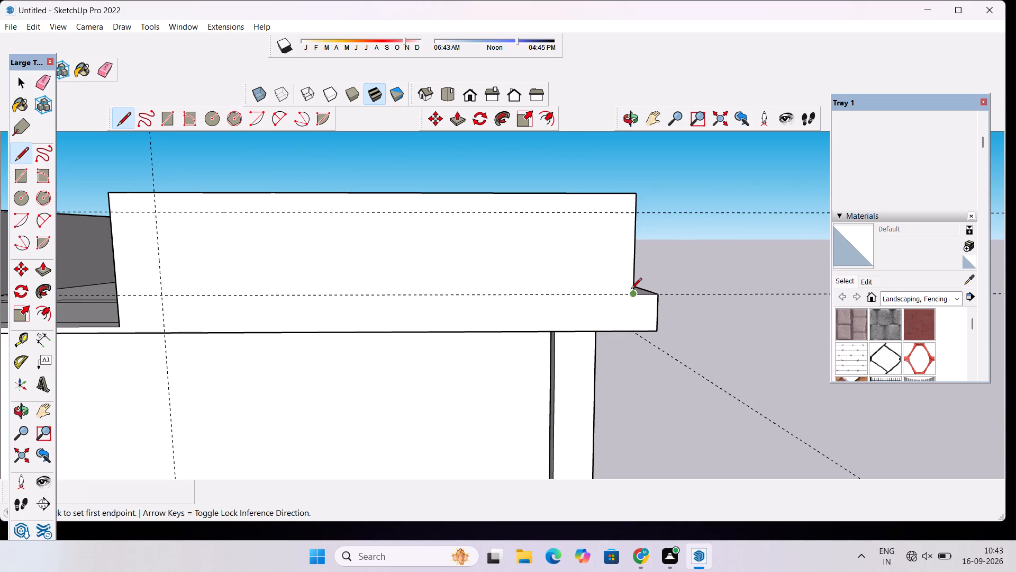
left_click(632, 295)
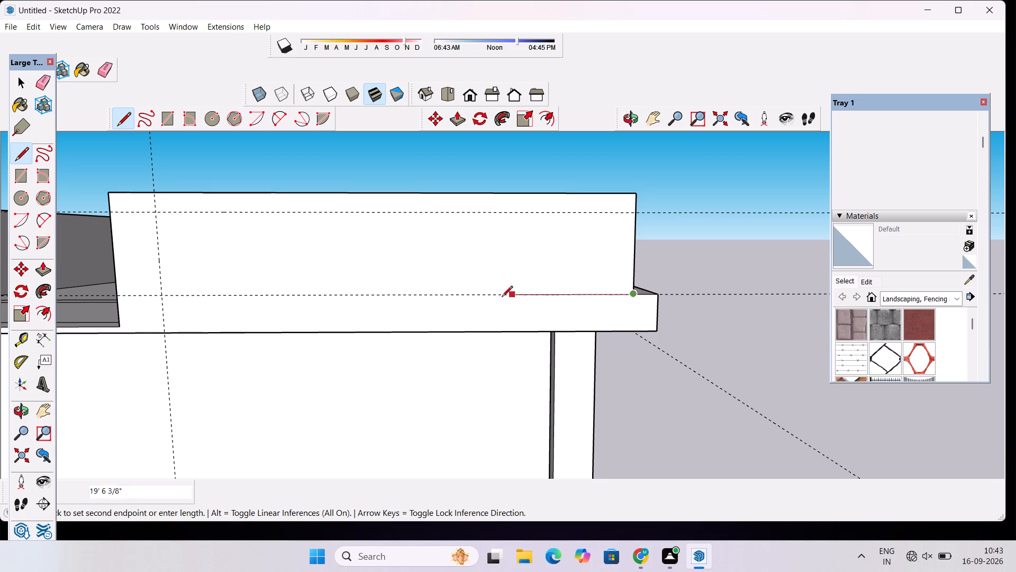
left_click(162, 297)
left_click(158, 211)
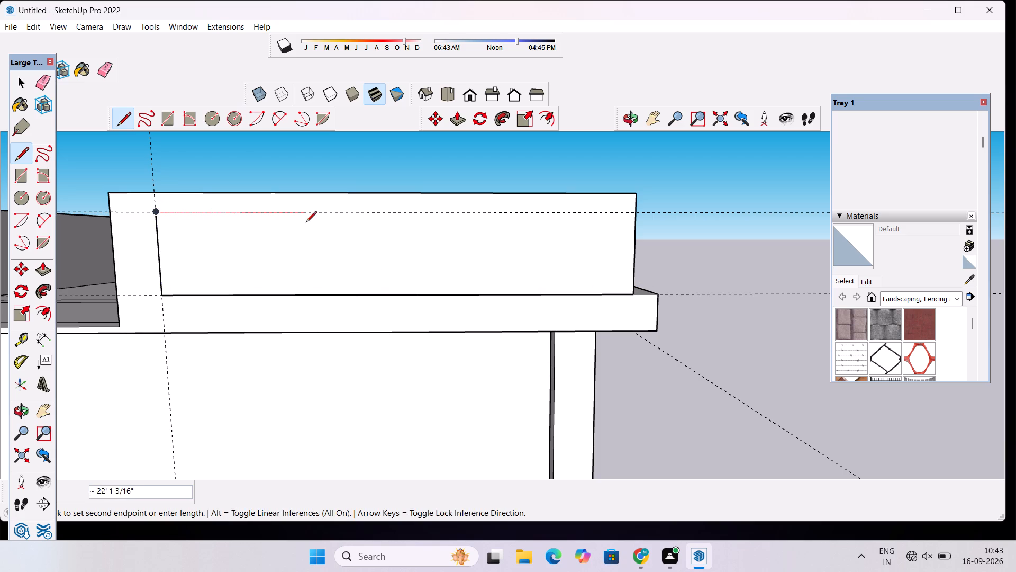
key("space")
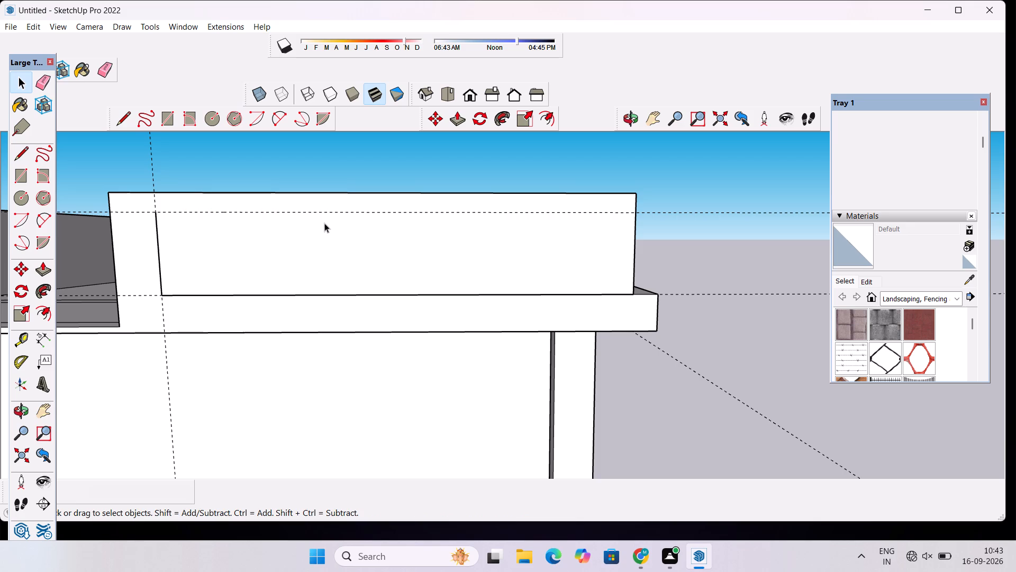
Place a vertical guide on the front upper wall, 38' inward from its end edge beside the open terrace.
key("t")
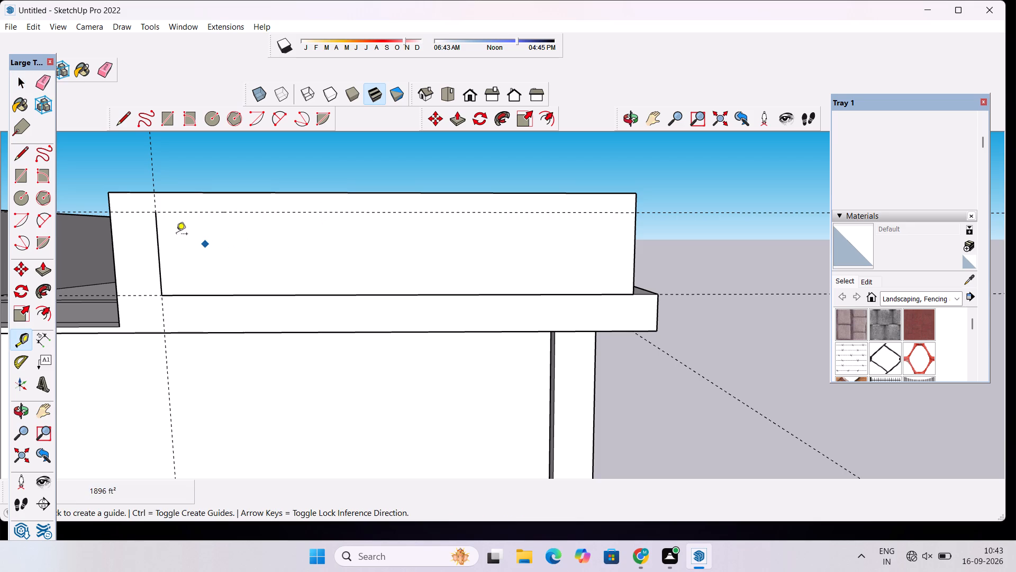
left_click(109, 204)
scroll(195, 198, "down", 1)
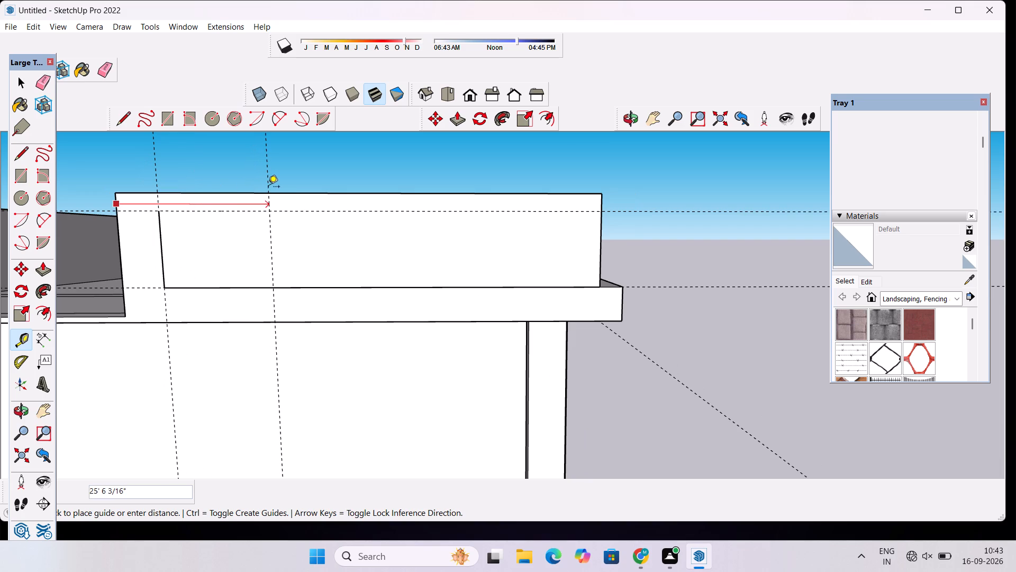
scroll(295, 186, "down", 1)
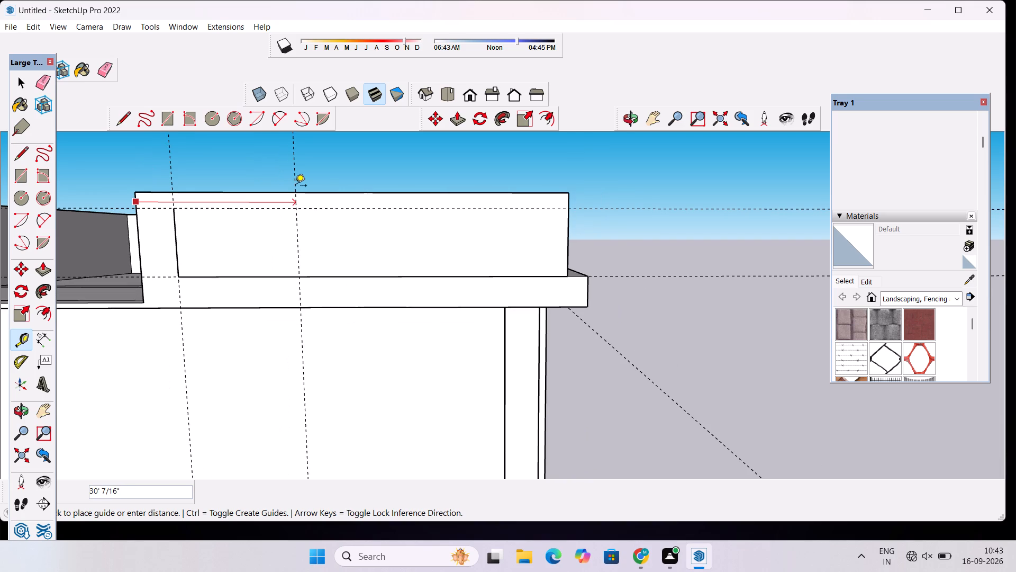
scroll(295, 186, "down", 2)
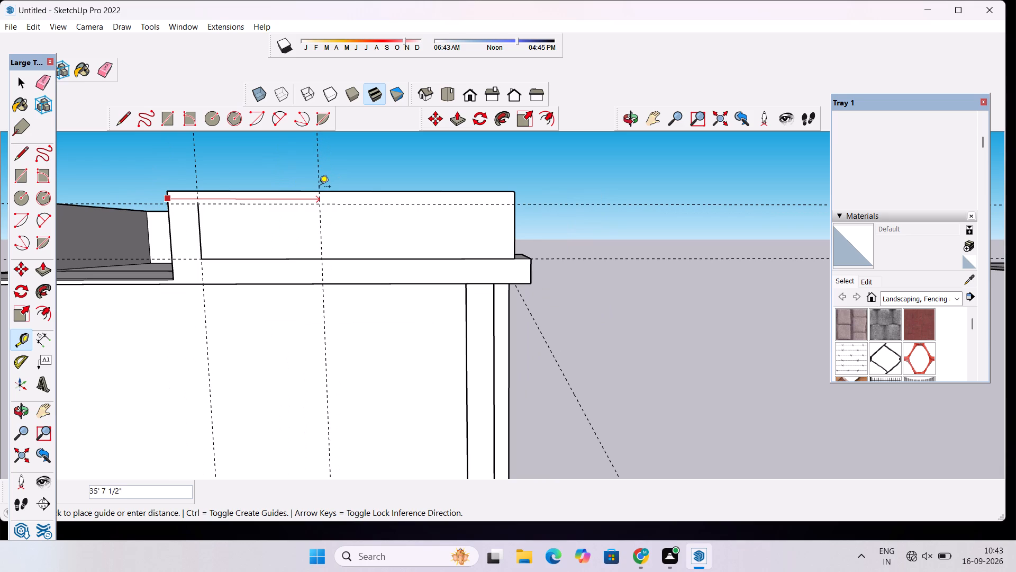
scroll(319, 190, "up", 1)
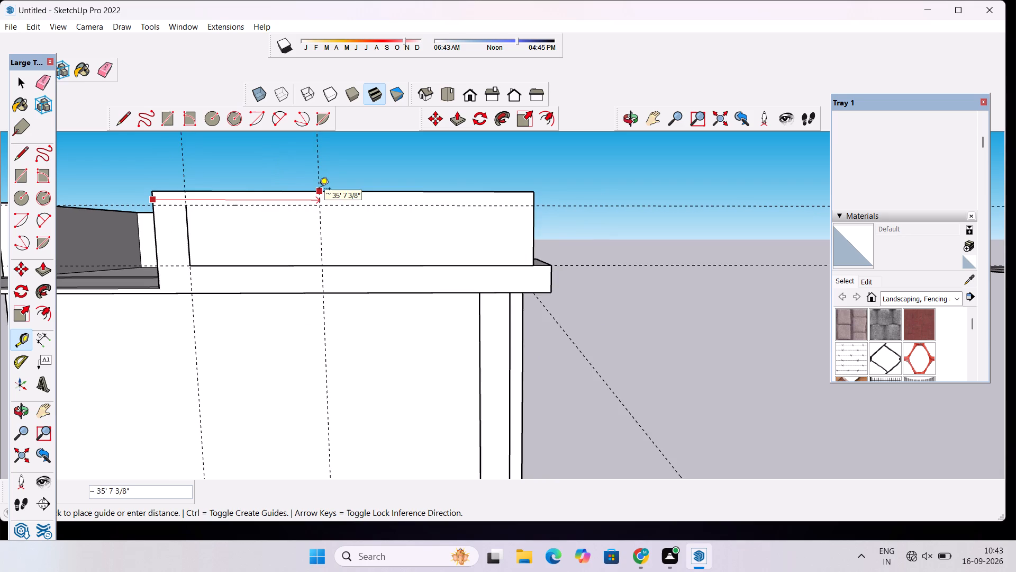
scroll(319, 190, "up", 1)
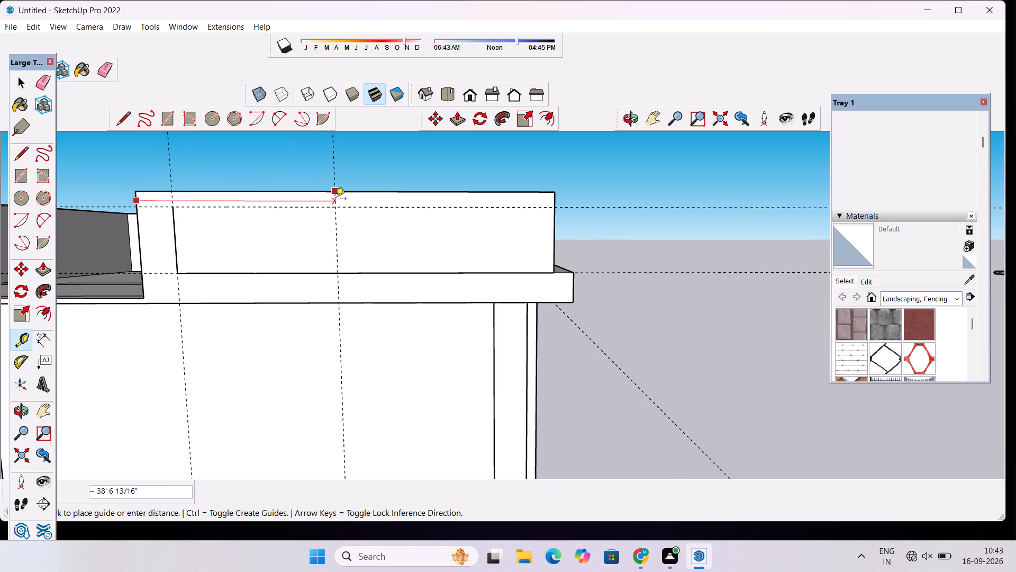
type("38'")
key("Return")
Draw a line along the upper guide from the 38' guide back to the top of the upright line.
scroll(322, 209, "down", 2)
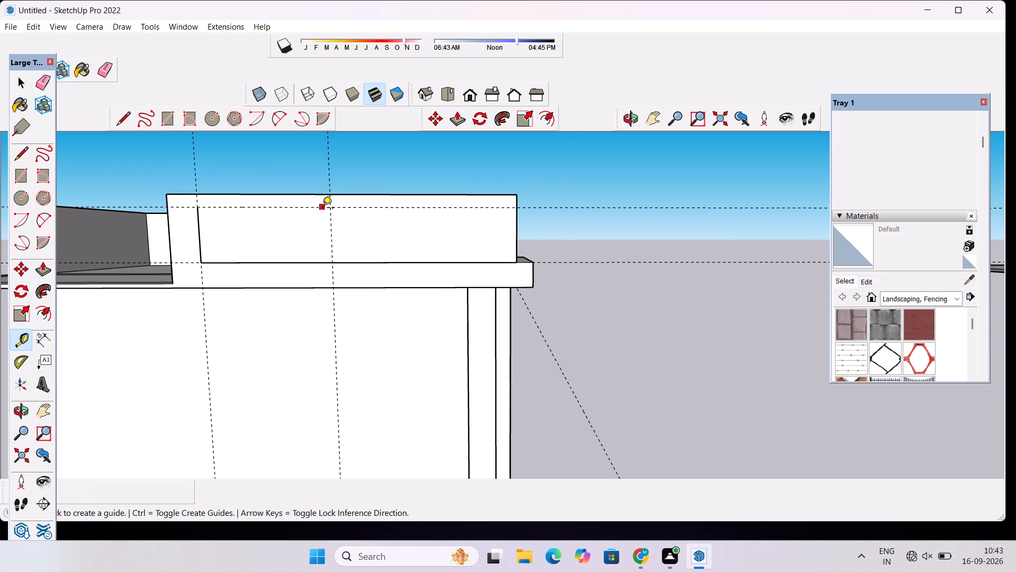
scroll(319, 211, "down", 2)
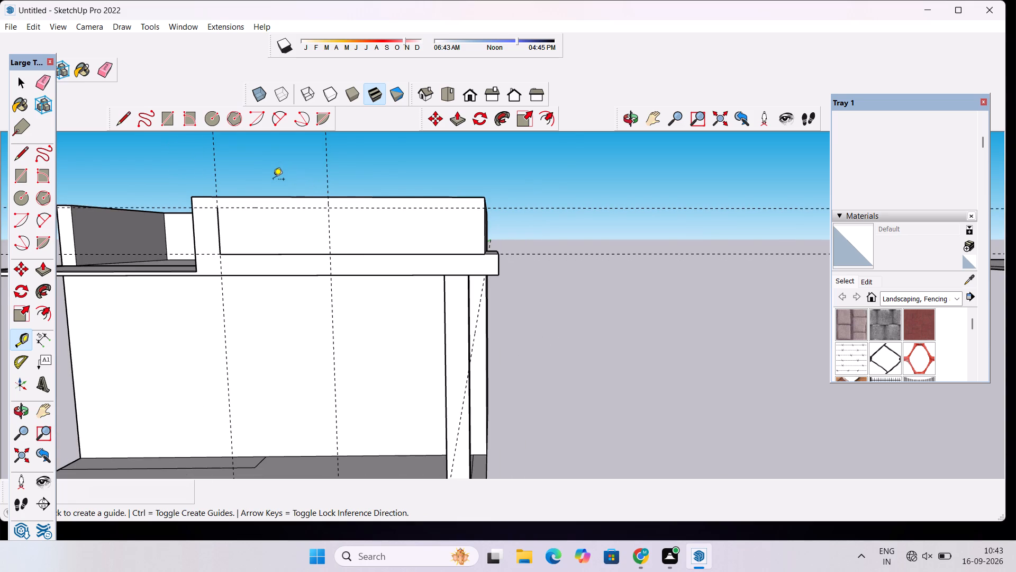
scroll(273, 180, "up", 2)
scroll(176, 180, "up", 5)
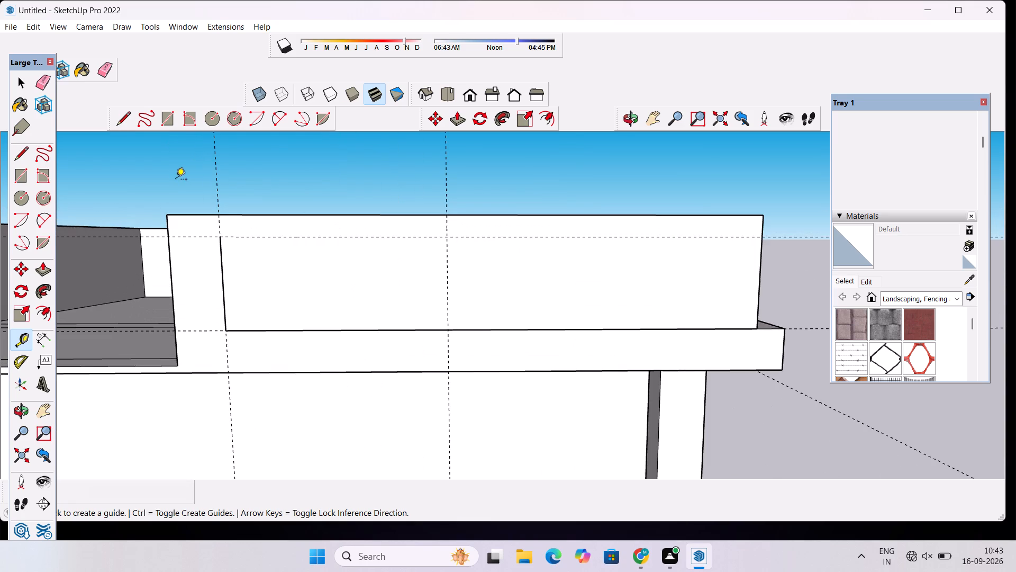
key("l")
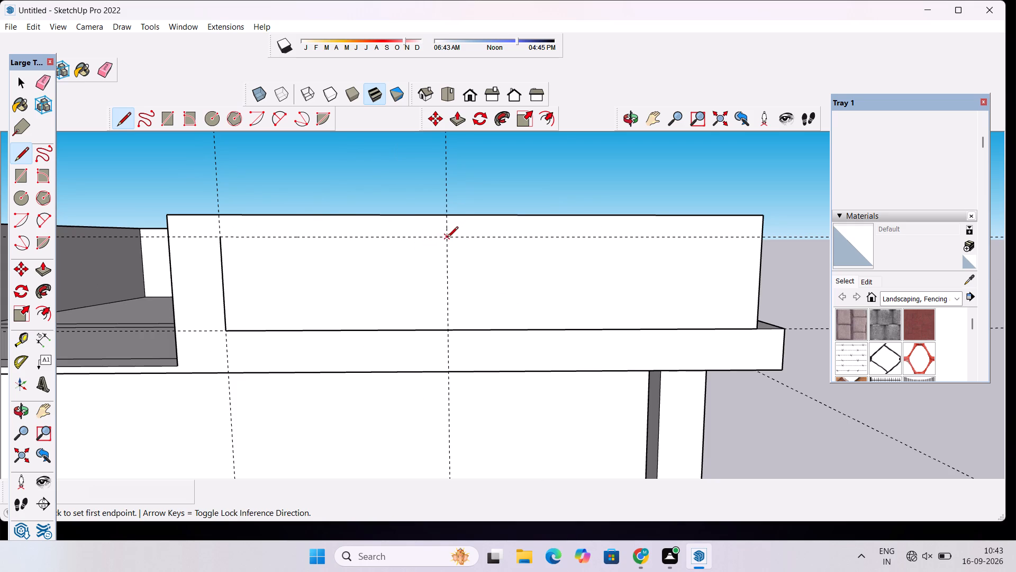
left_click(447, 238)
left_click(215, 238)
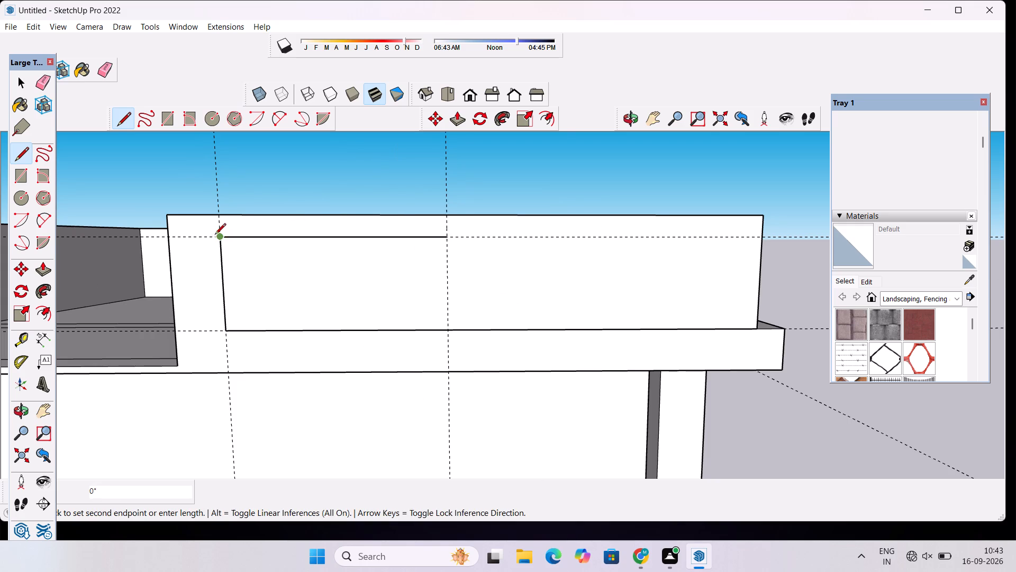
scroll(215, 235, "down", 4)
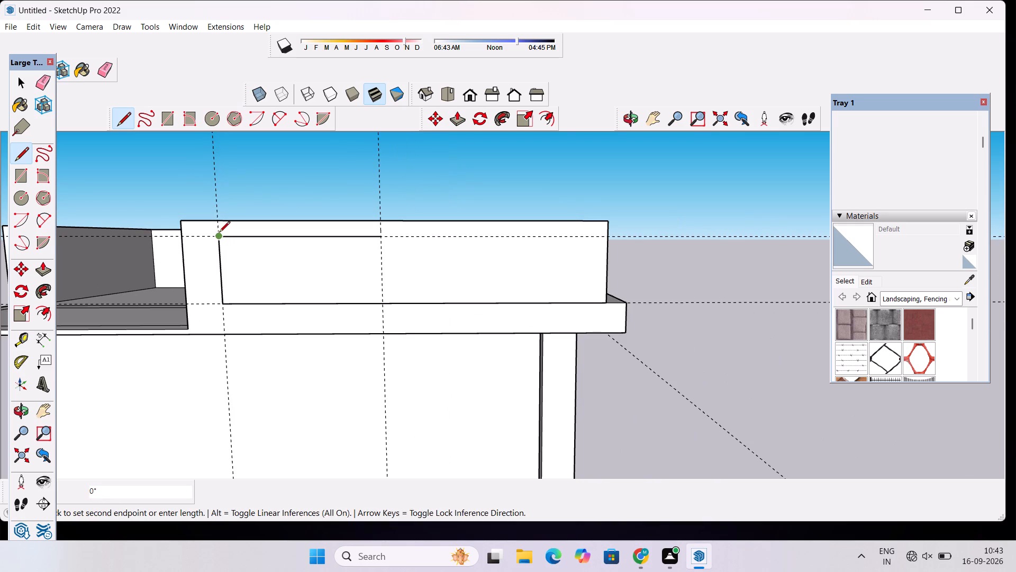
key("space")
Examine the partial panel outline on the front upper wall from the front, below the corner and above.
scroll(357, 238, "up", 2)
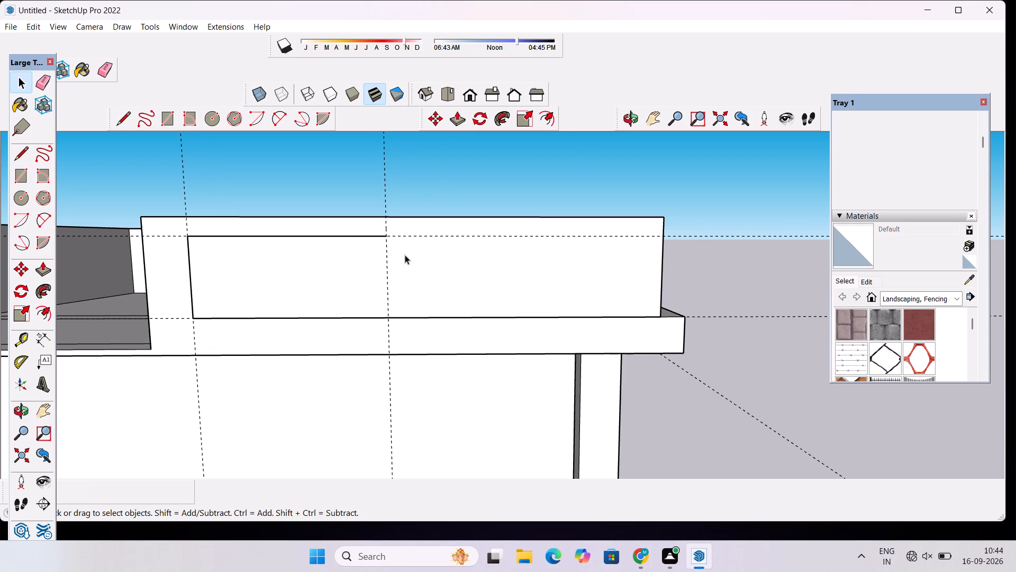
scroll(405, 255, "up", 1)
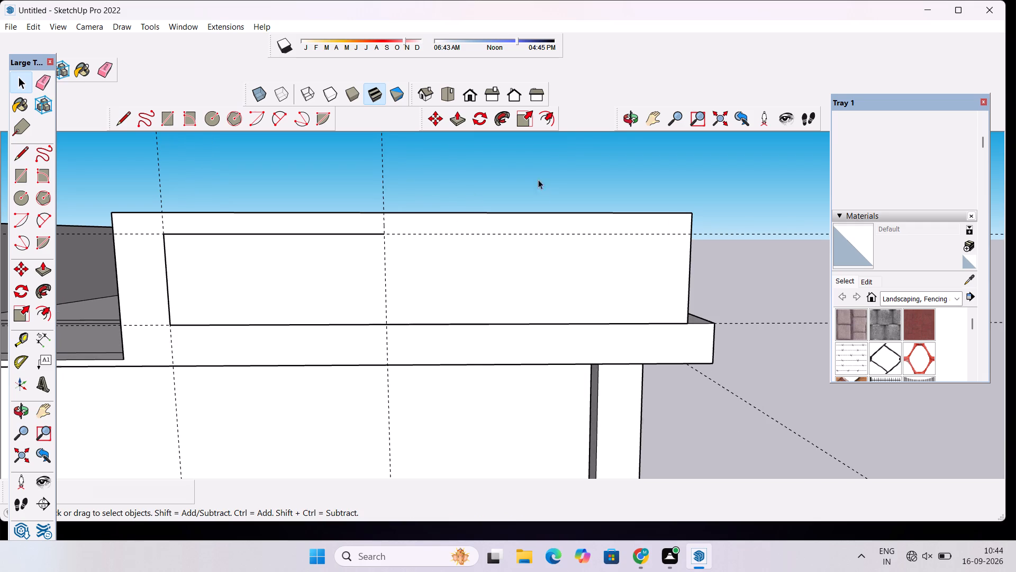
scroll(457, 157, "down", 4)
left_click(631, 120)
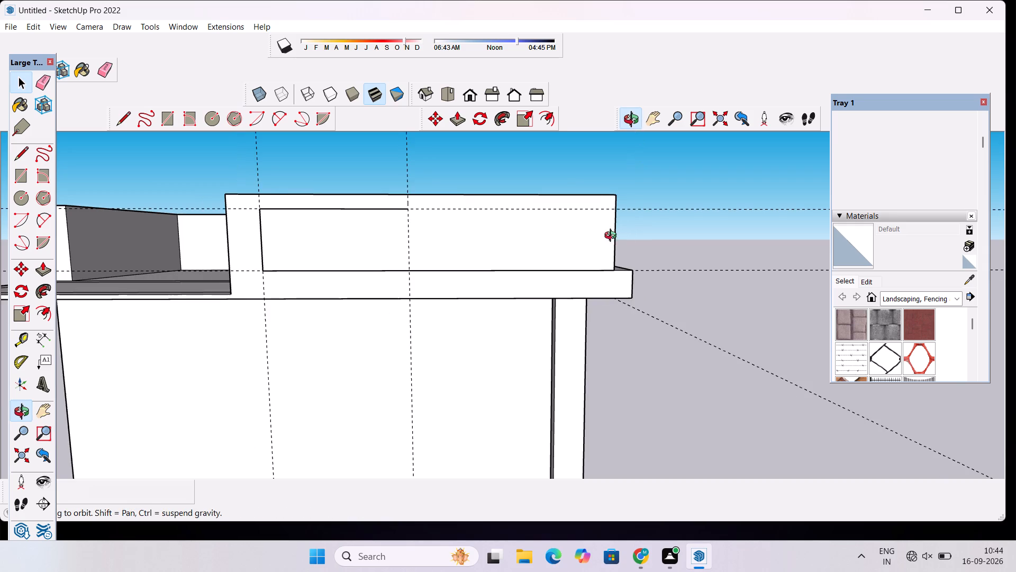
left_click_drag(612, 238, 533, 202)
scroll(433, 233, "down", 3)
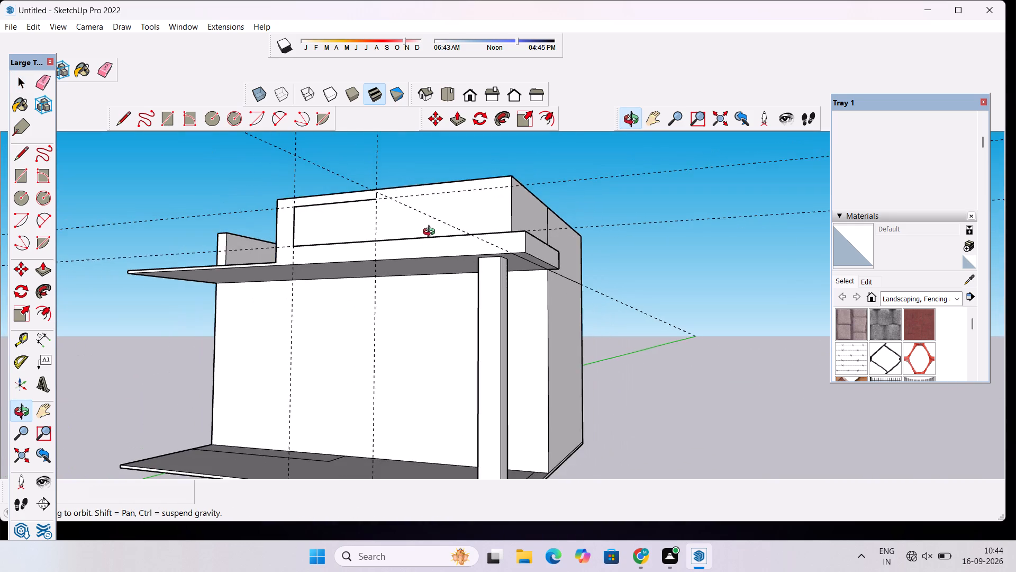
left_click_drag(431, 234, 521, 263)
scroll(472, 241, "up", 3)
scroll(469, 241, "down", 4)
left_click_drag(466, 246, 457, 291)
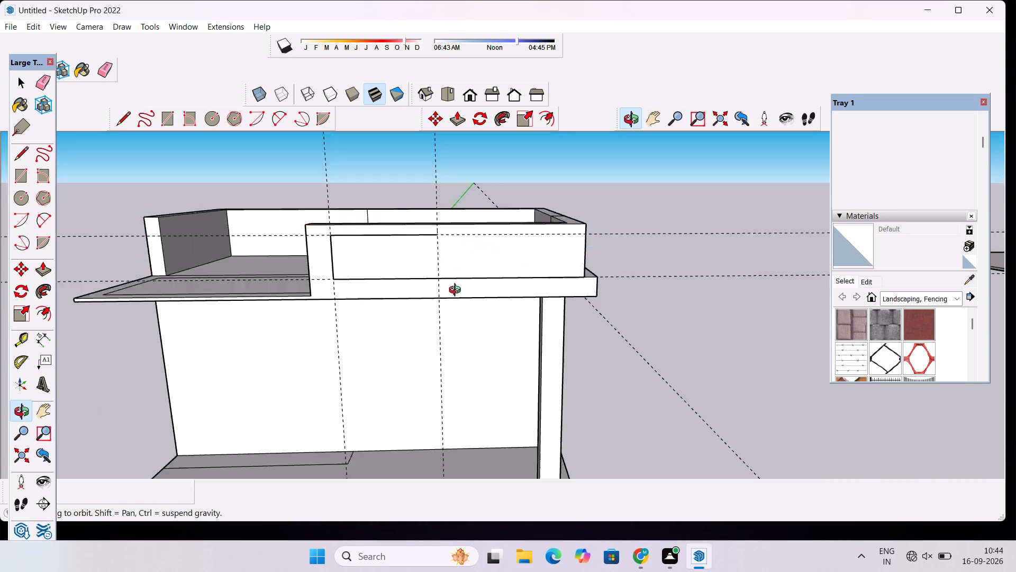
left_click_drag(457, 291, 456, 292)
scroll(450, 256, "up", 9)
scroll(450, 251, "down", 3)
scroll(450, 251, "up", 2)
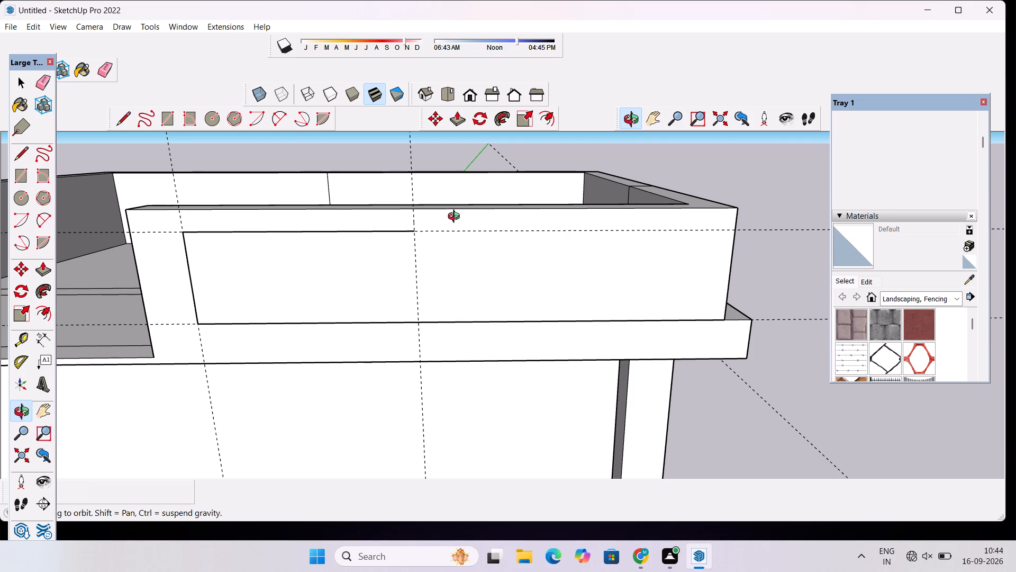
Examine the partial panel outline on the front upper wall from above, from the front and from below the ledge.
scroll(448, 231, "down", 3)
left_click_drag(449, 278, 449, 289)
scroll(440, 276, "up", 4)
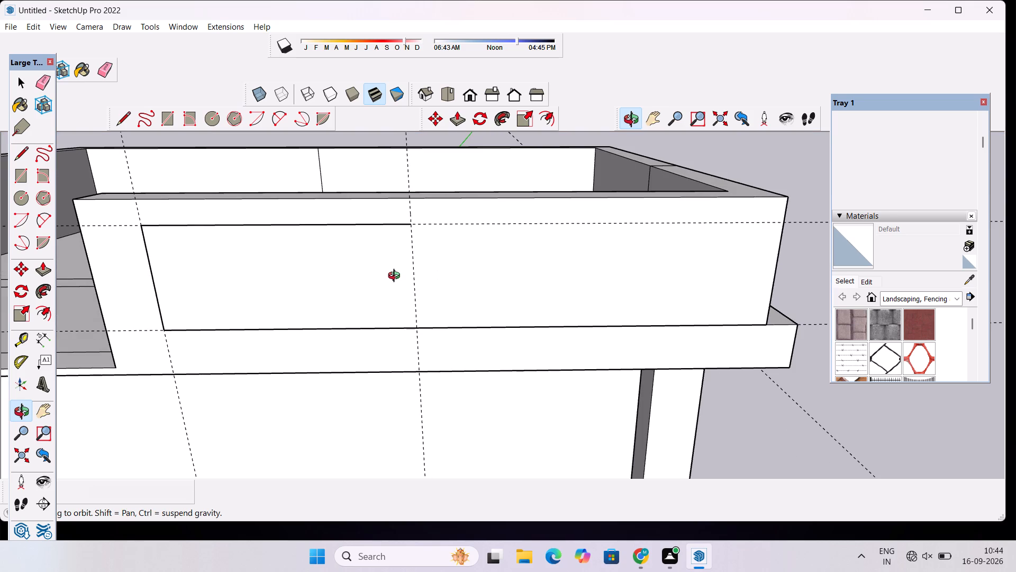
left_click_drag(396, 276, 448, 256, "shift")
scroll(448, 256, "down", 5)
left_click_drag(445, 290, 464, 194)
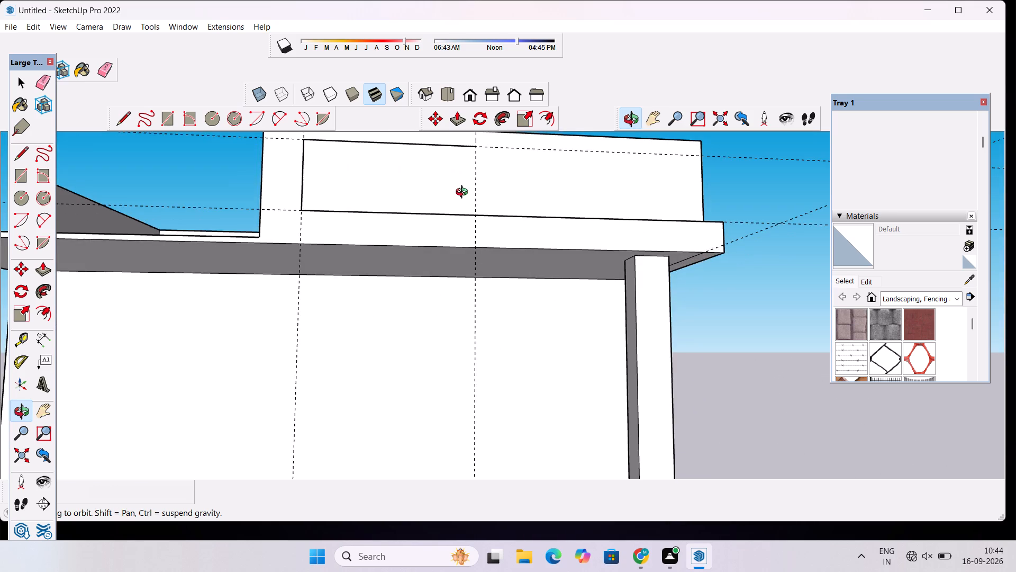
left_click_drag(469, 187, 447, 244)
scroll(446, 235, "down", 3)
left_click_drag(459, 226, 457, 296)
scroll(458, 270, "up", 4)
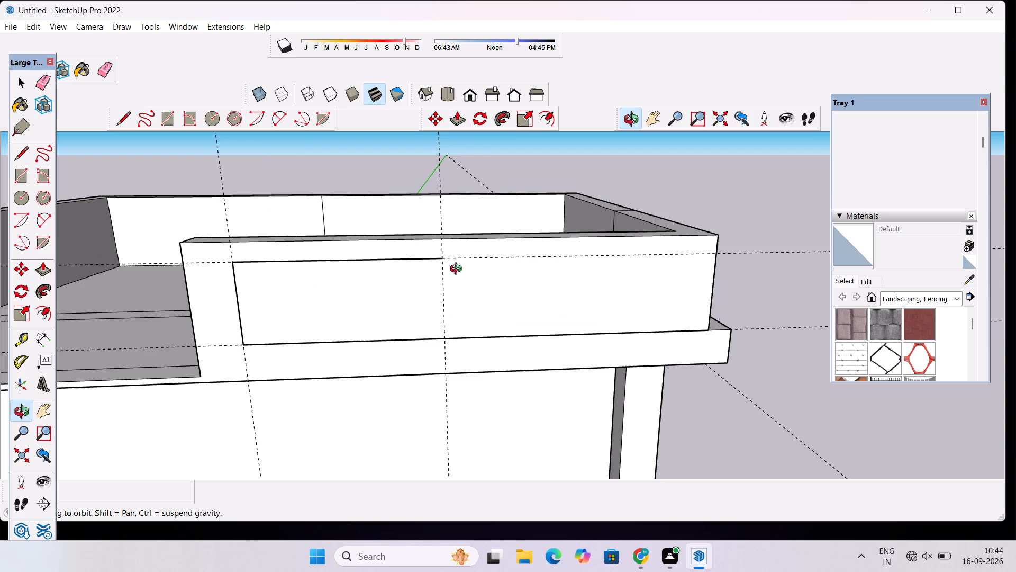
left_click_drag(458, 262, 415, 280, "shift")
scroll(413, 280, "up", 2)
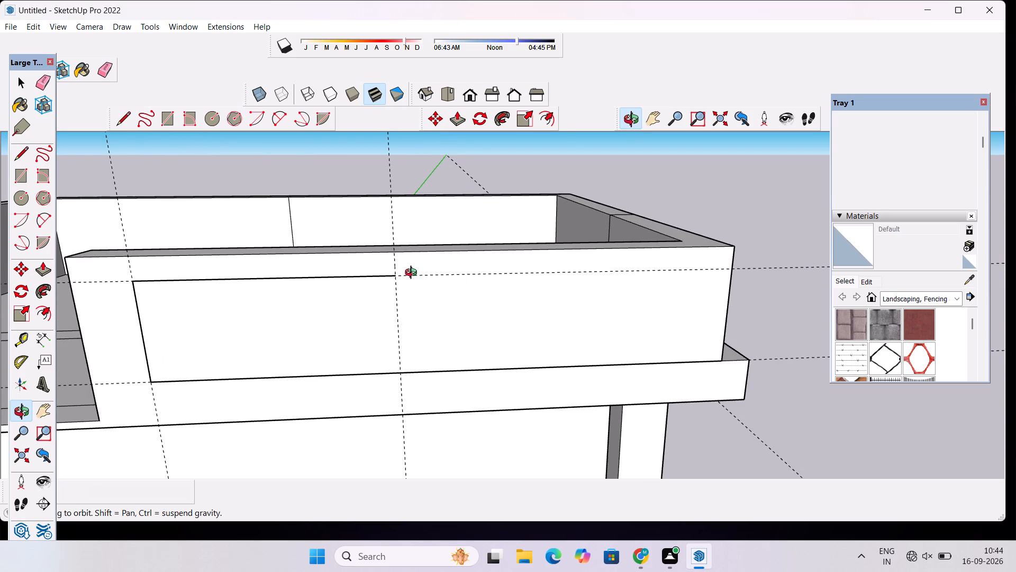
scroll(415, 270, "down", 3)
scroll(410, 269, "up", 4)
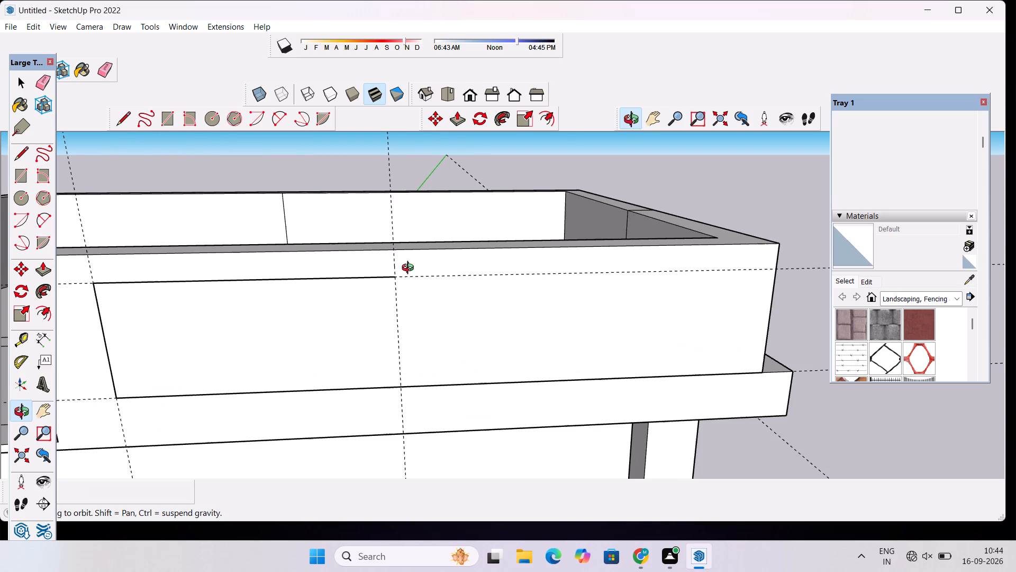
Draw an upright line along the 38' guide from the end of the panel's upper line to the wall's top edge.
key("l")
left_click(395, 279)
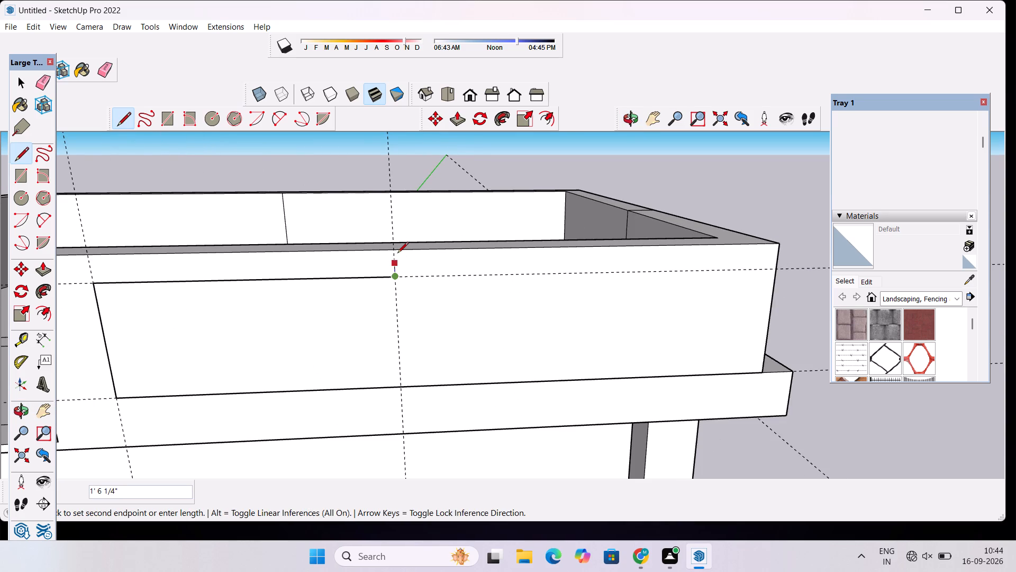
left_click(397, 254)
key("space")
scroll(399, 246, "down", 3)
scroll(398, 248, "up", 7)
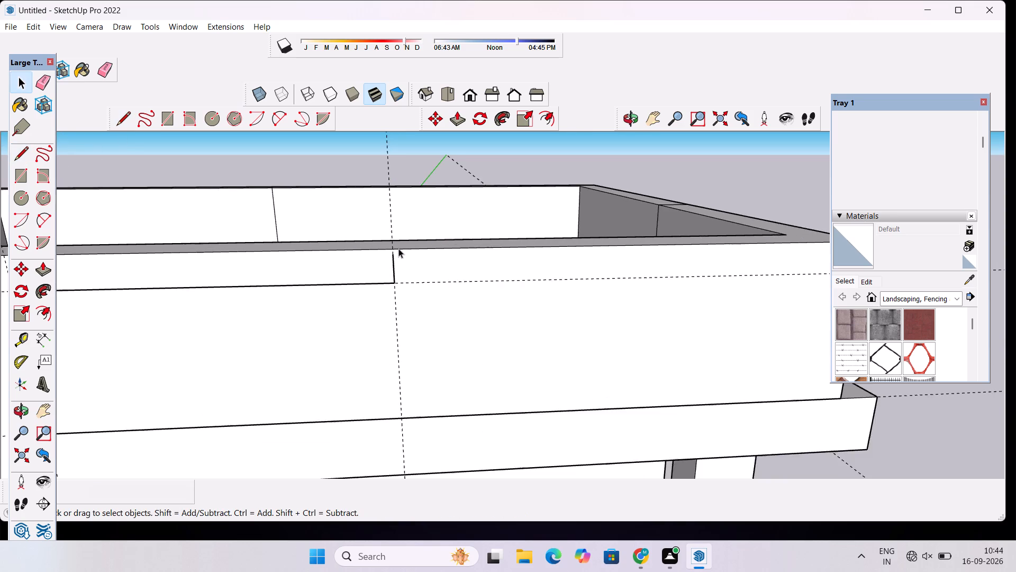
scroll(398, 248, "up", 3)
key("l")
scroll(395, 256, "up", 5)
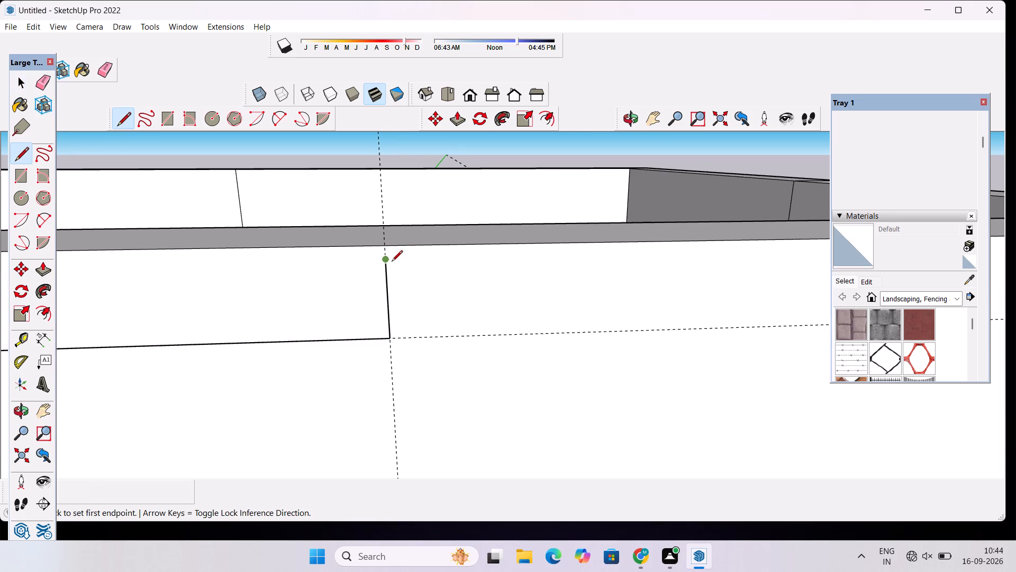
left_click(384, 260)
left_click(384, 249)
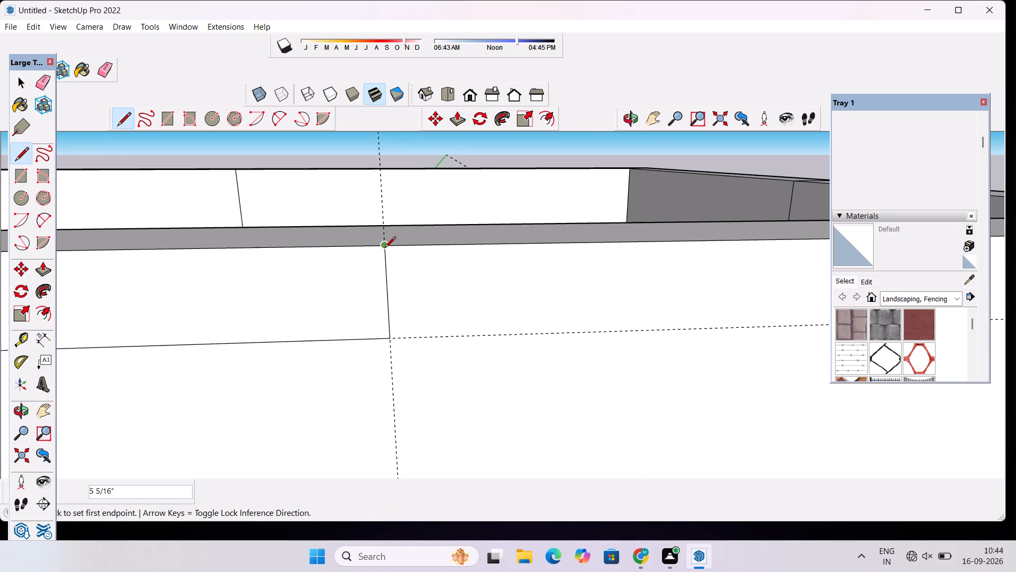
key("space")
Examine the panel outline and the whole building from the corner and from the front.
scroll(412, 247, "down", 10)
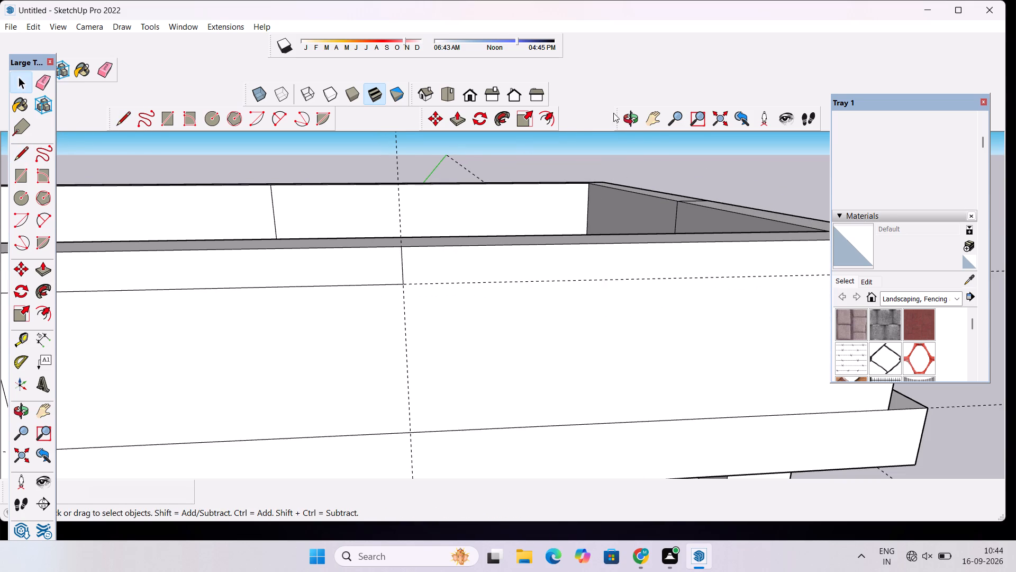
left_click(622, 121)
scroll(498, 181, "down", 4)
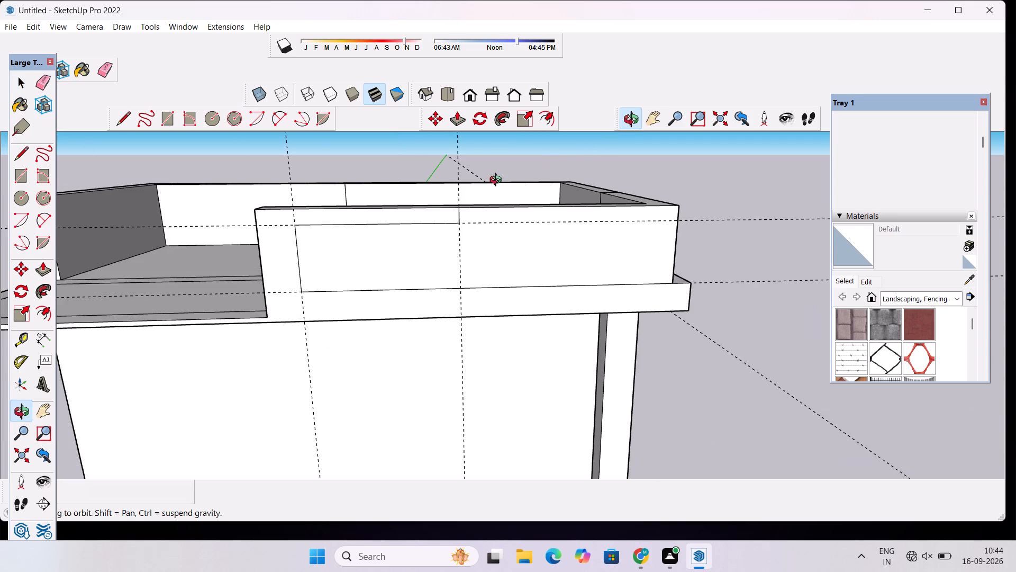
left_click_drag(490, 231, 361, 221)
scroll(356, 202, "up", 3)
scroll(356, 201, "down", 5)
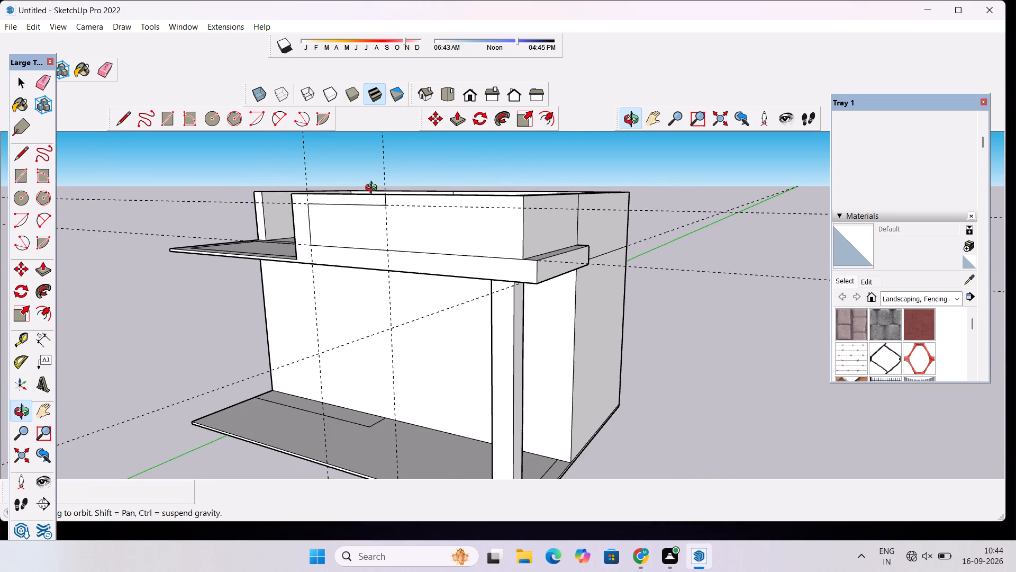
scroll(374, 189, "down", 4)
left_click_drag(294, 252, 409, 235)
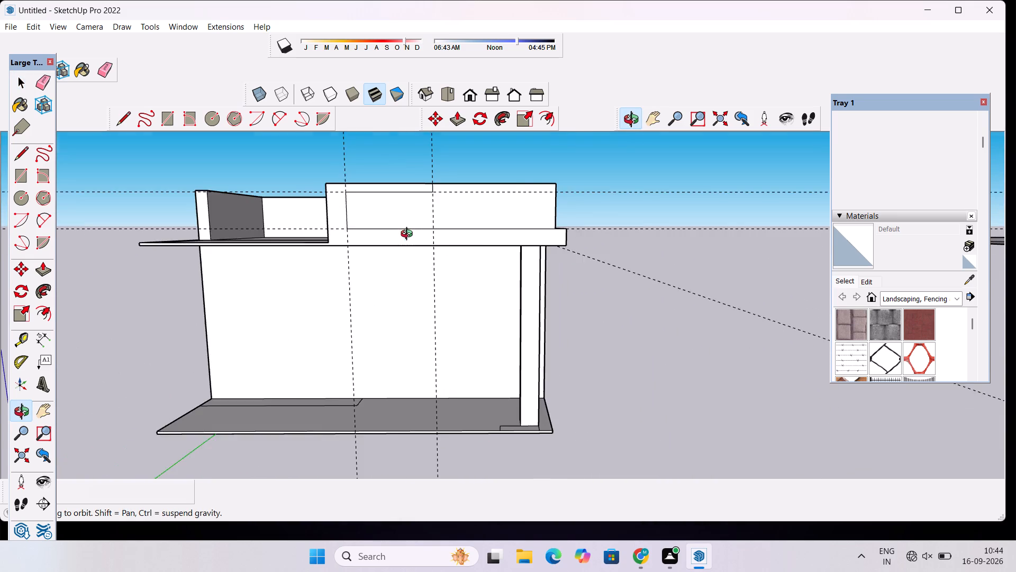
left_click_drag(409, 235, 432, 238)
left_click_drag(431, 238, 428, 247)
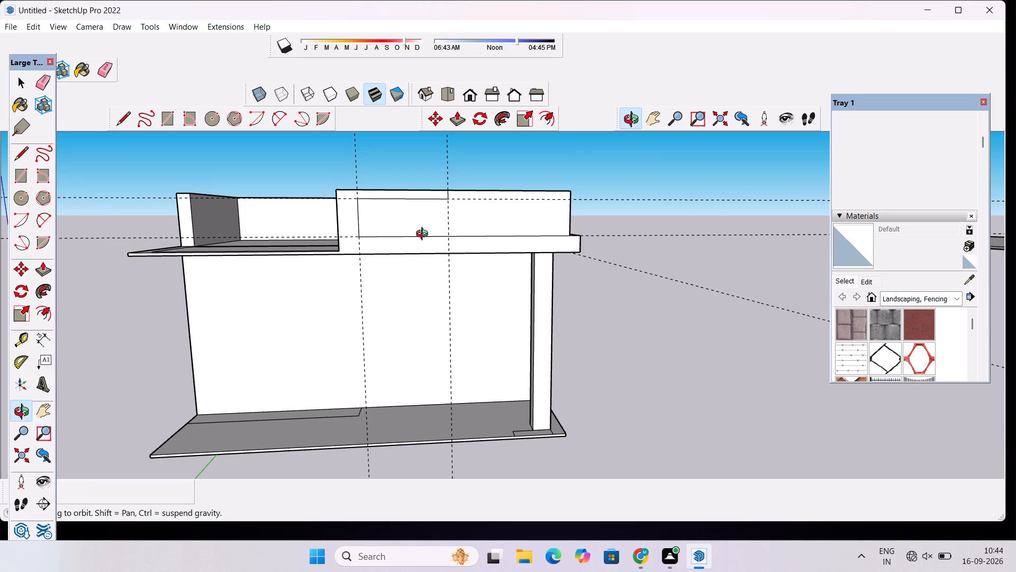
scroll(424, 235, "down", 2)
left_click_drag(430, 264, 385, 264)
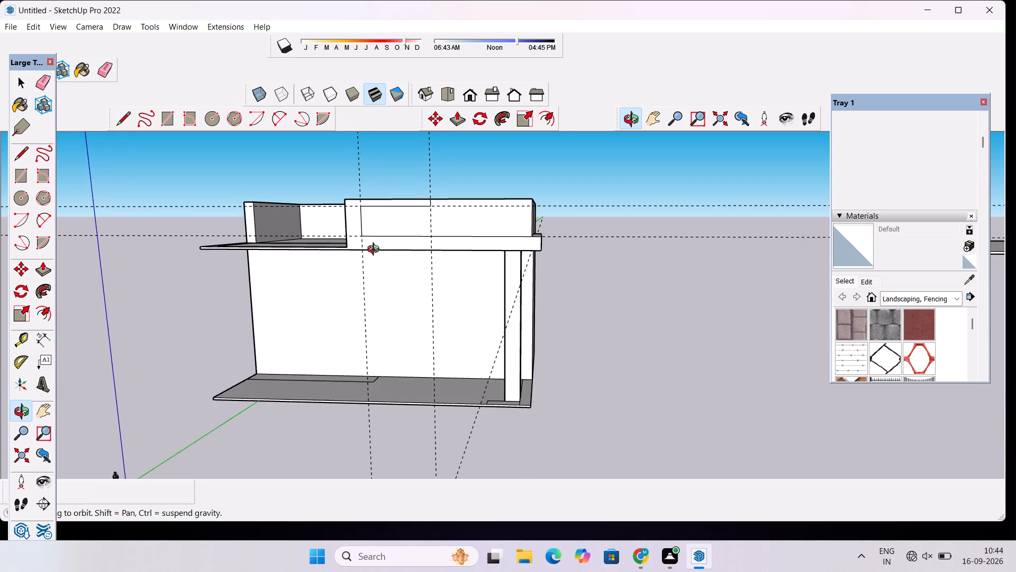
scroll(376, 240, "up", 4)
left_click_drag(369, 230, 424, 230)
left_click_drag(426, 227, 366, 246, "shift")
scroll(361, 246, "down", 2)
scroll(362, 231, "up", 4)
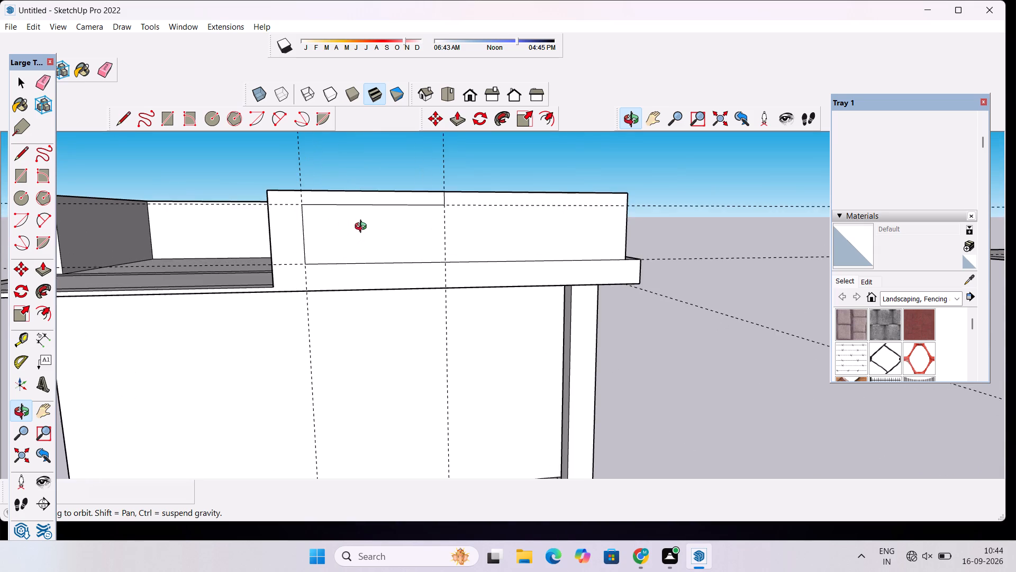
Place a vertical guide on the front upper wall 8' inward from the panel's upright line near the terrace.
scroll(363, 228, "up", 3)
left_click_drag(364, 222, 362, 243, "shift")
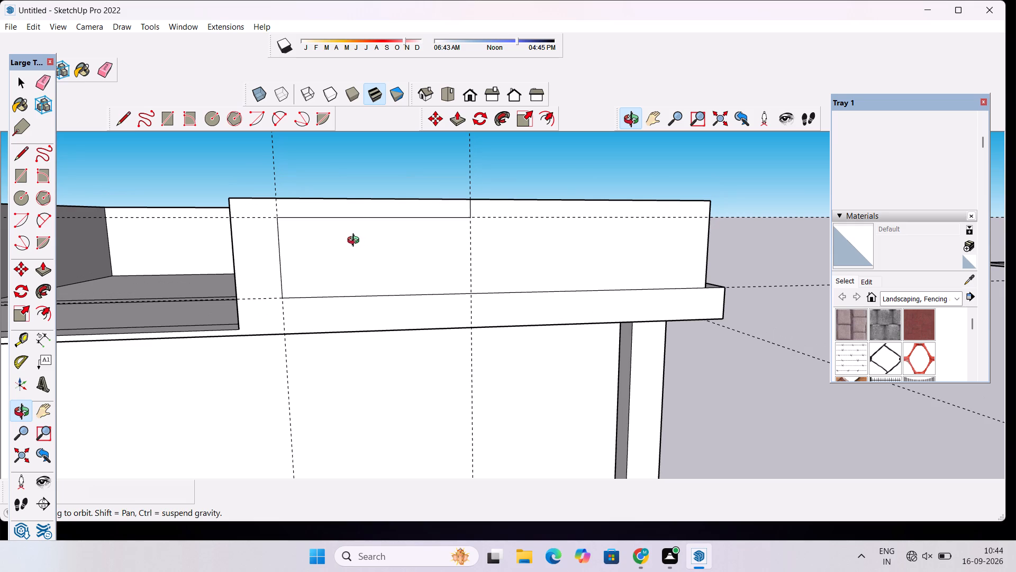
key("t")
left_click(279, 256)
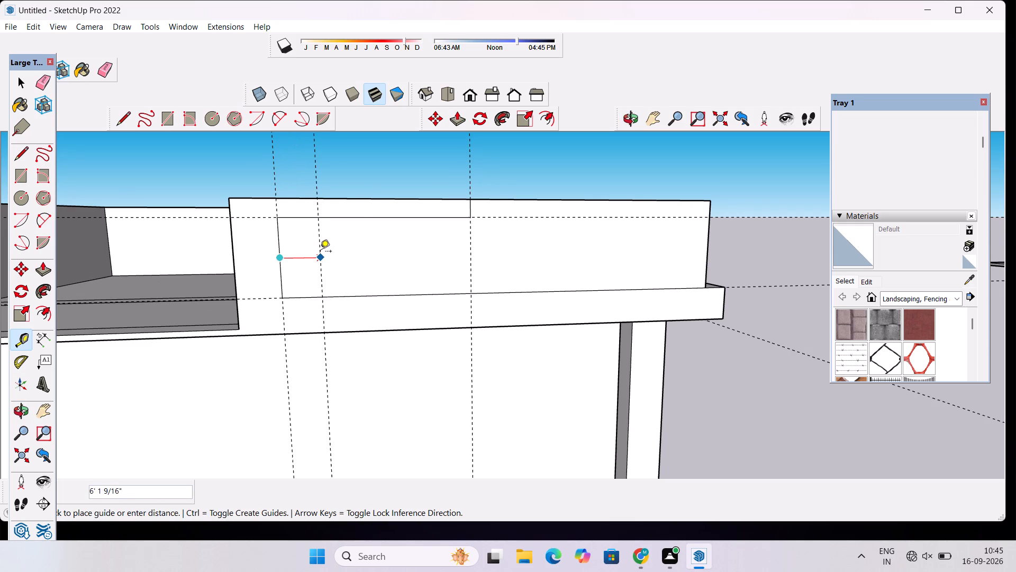
scroll(327, 237, "down", 2)
scroll(328, 237, "up", 1)
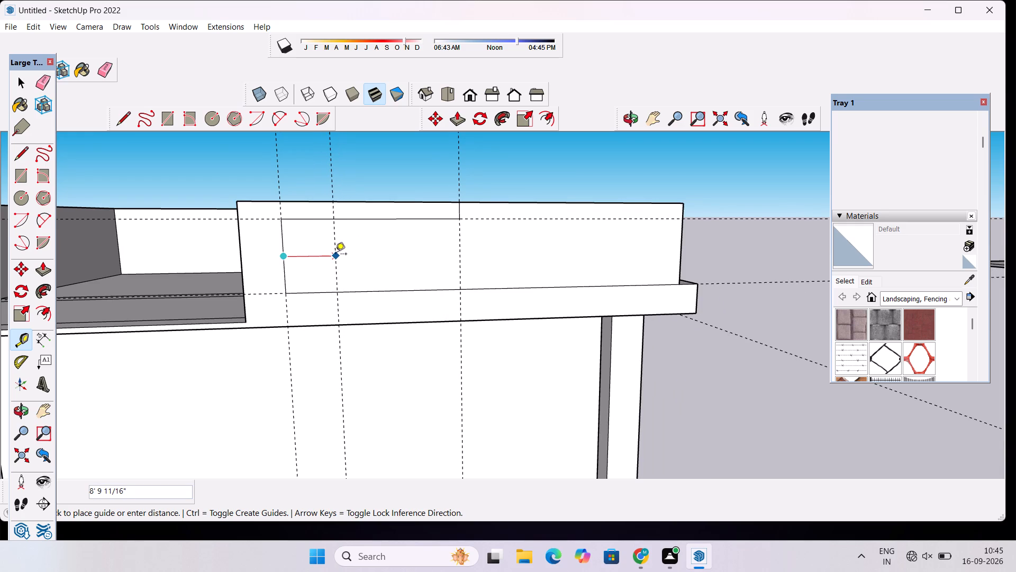
scroll(333, 255, "up", 2)
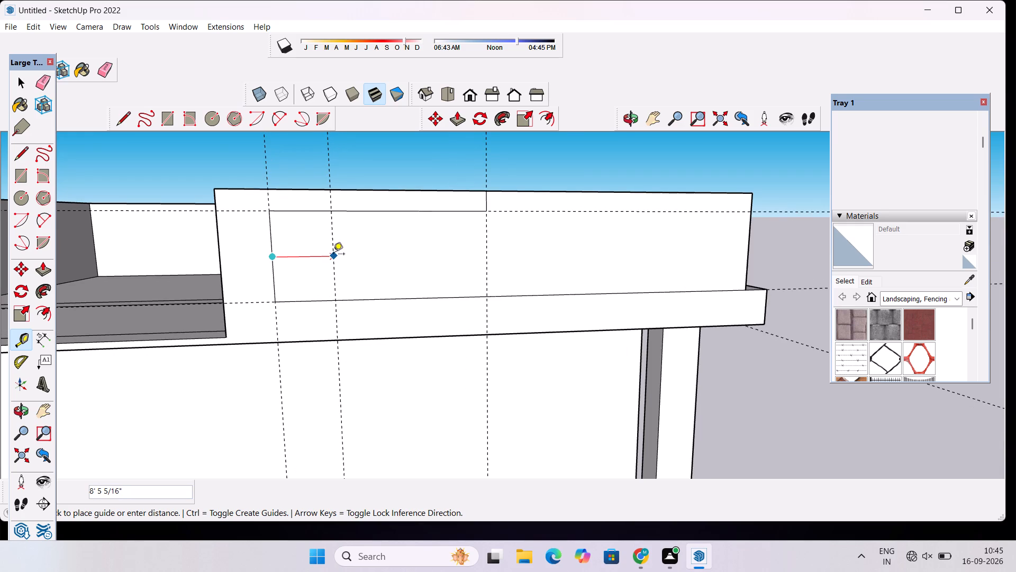
type("8'")
key("Return")
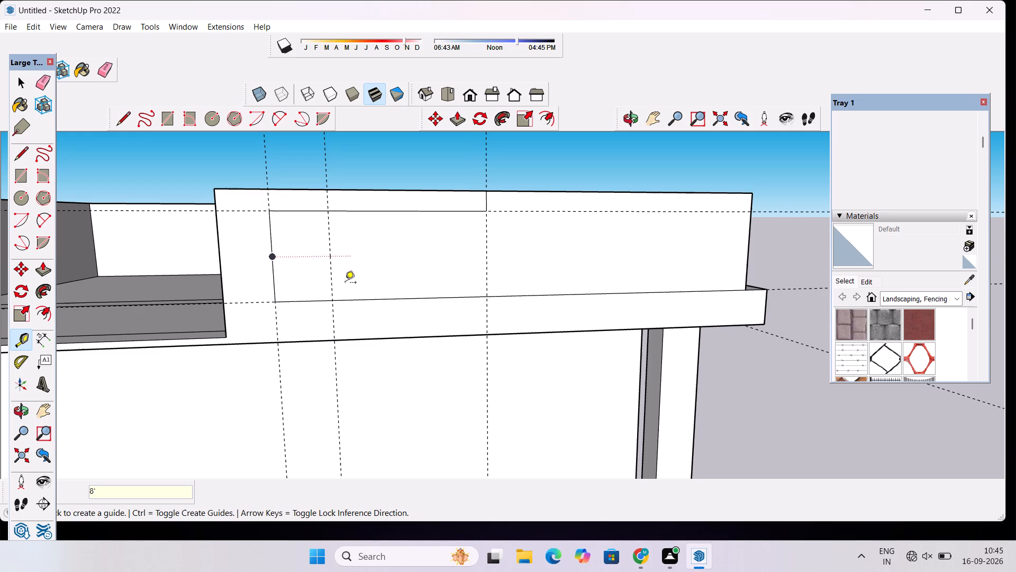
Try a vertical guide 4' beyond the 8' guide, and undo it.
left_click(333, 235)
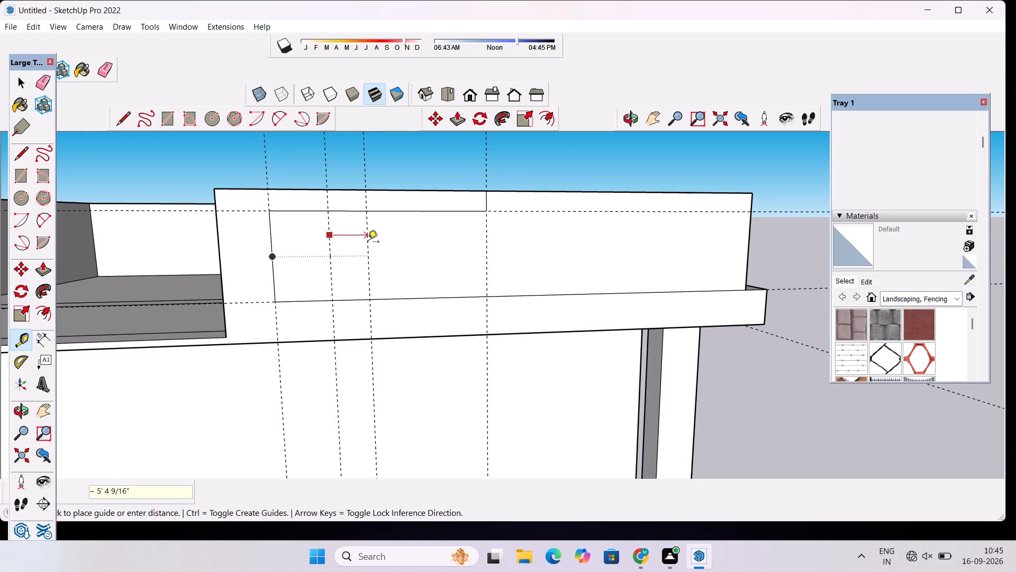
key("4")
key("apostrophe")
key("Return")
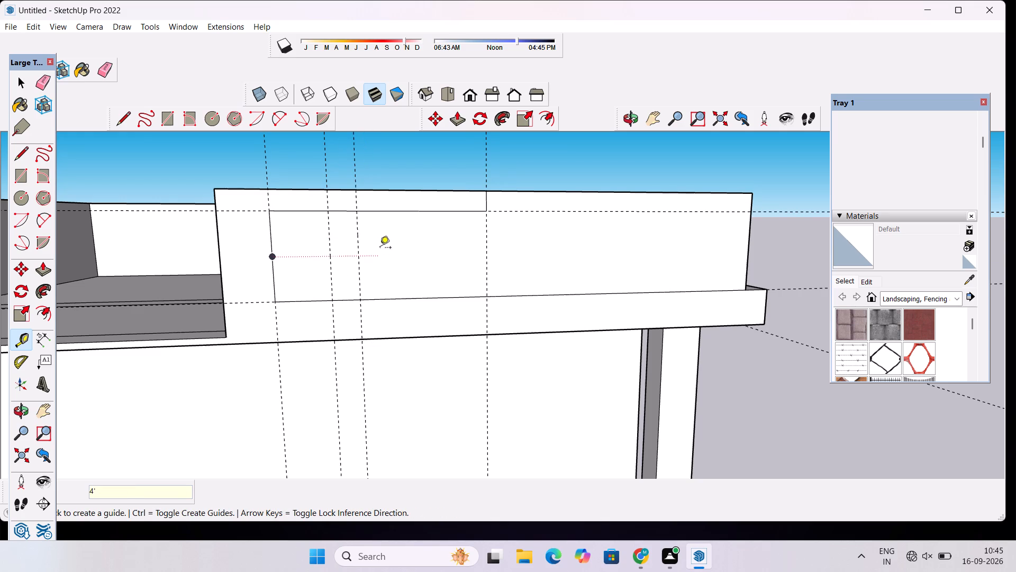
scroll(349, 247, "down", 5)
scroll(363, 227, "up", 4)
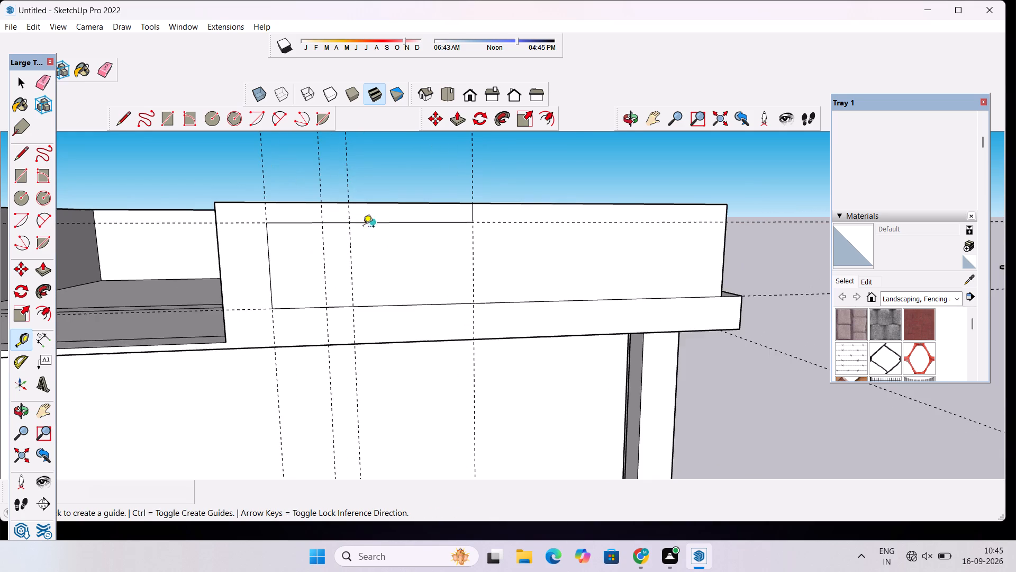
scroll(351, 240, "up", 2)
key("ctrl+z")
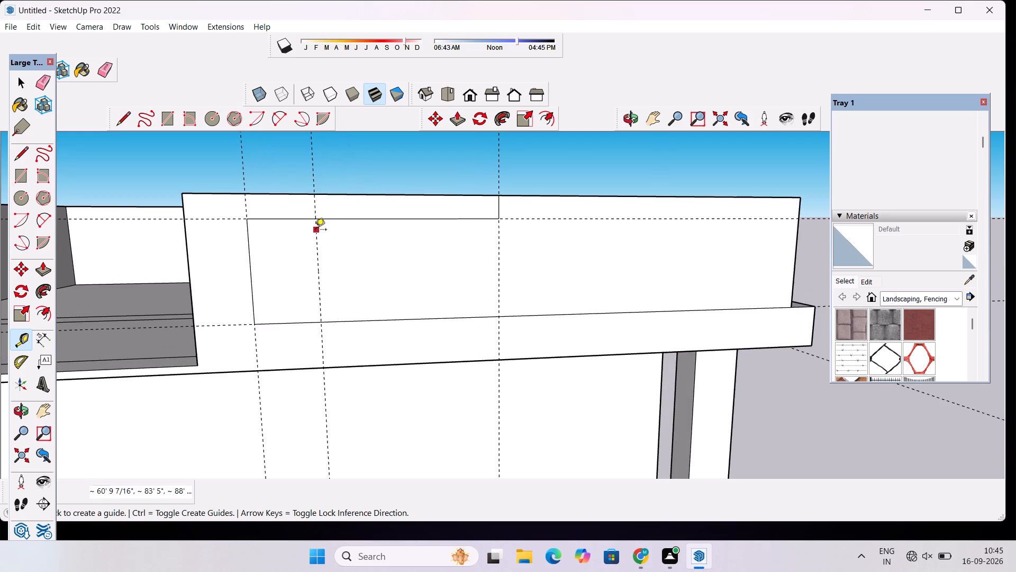
Place a vertical guide 2' beyond the 8' guide, toward the 38' guide.
left_click(315, 230)
type("2'")
key("Return")
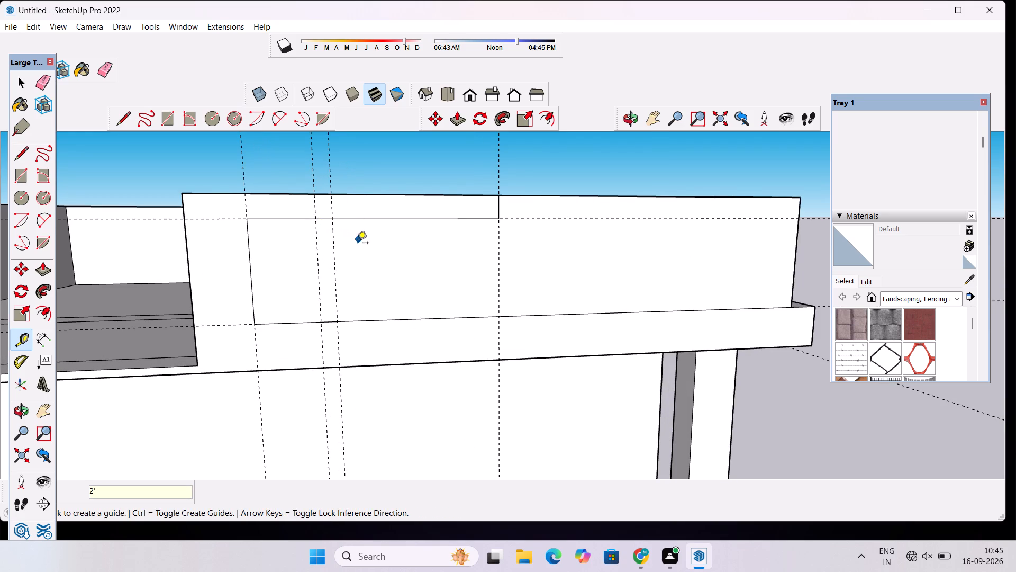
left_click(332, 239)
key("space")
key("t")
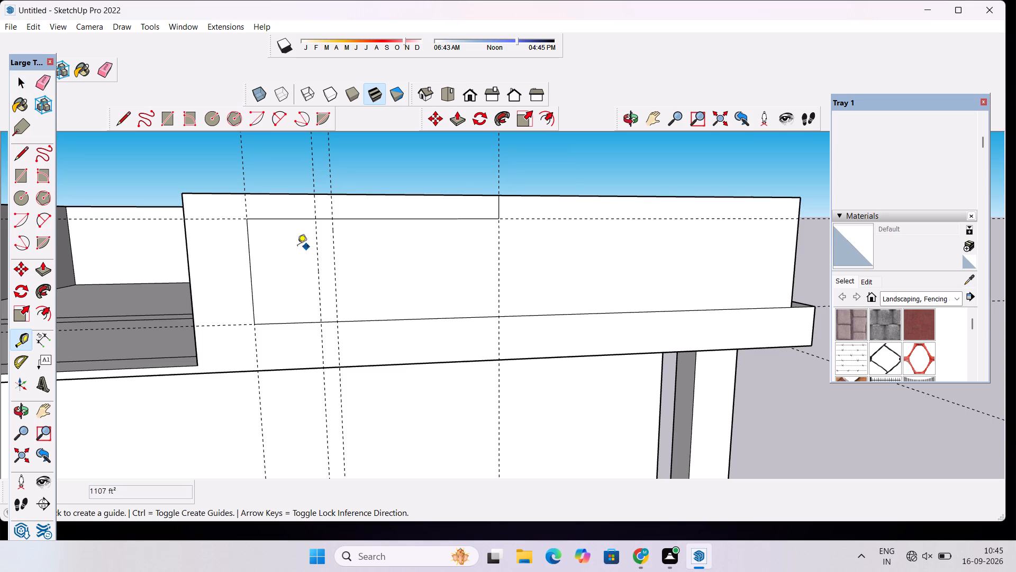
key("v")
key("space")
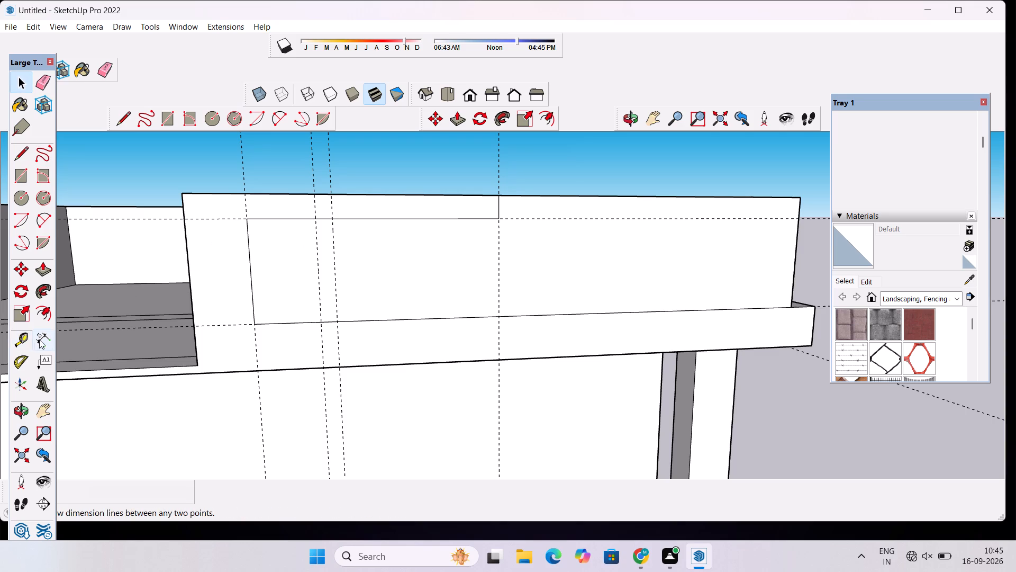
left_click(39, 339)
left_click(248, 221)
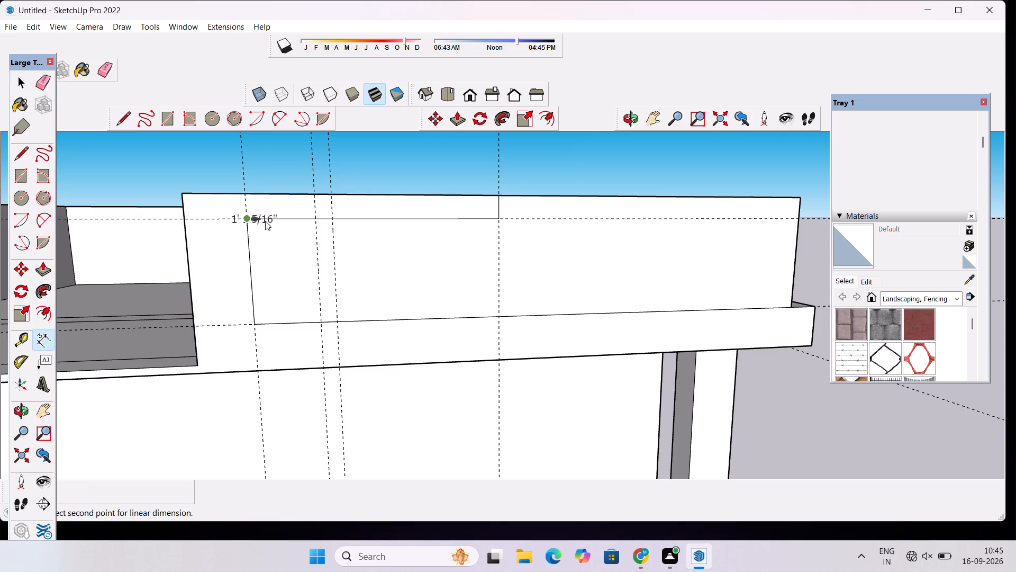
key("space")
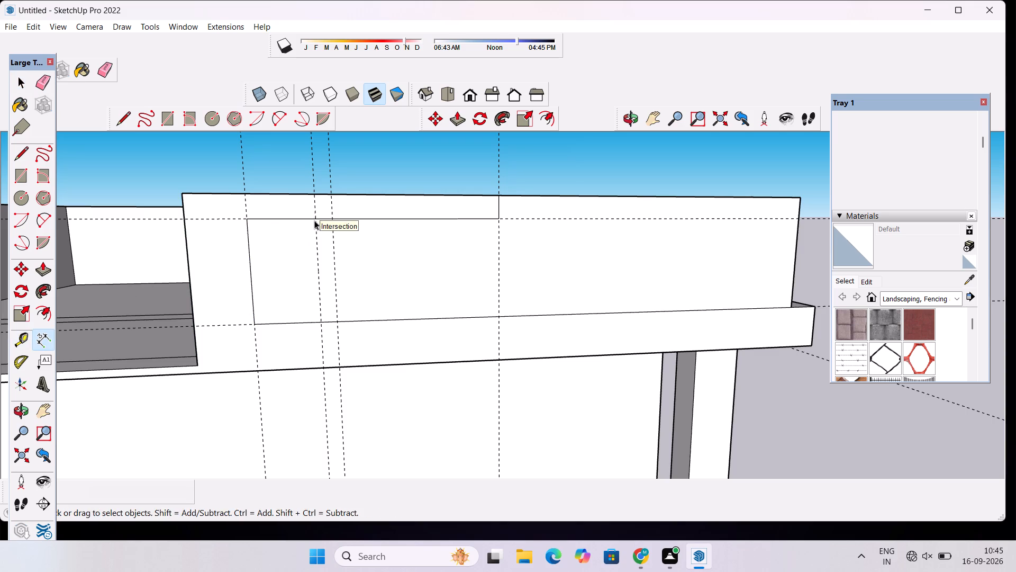
Place a vertical guide 3' beyond the 2' guide, toward the 38' guide.
key("t")
left_click(331, 232)
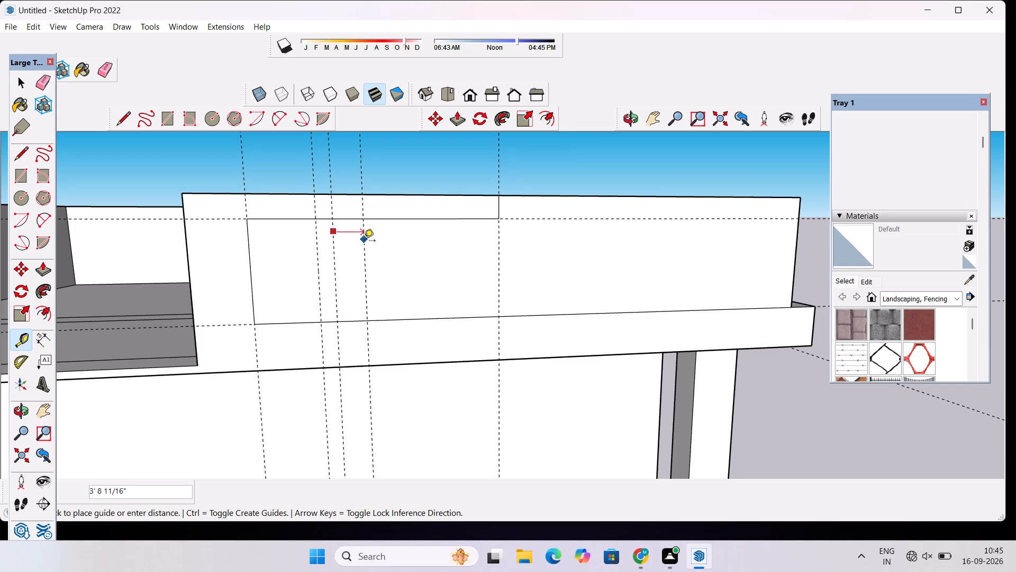
type("3'")
key("Return")
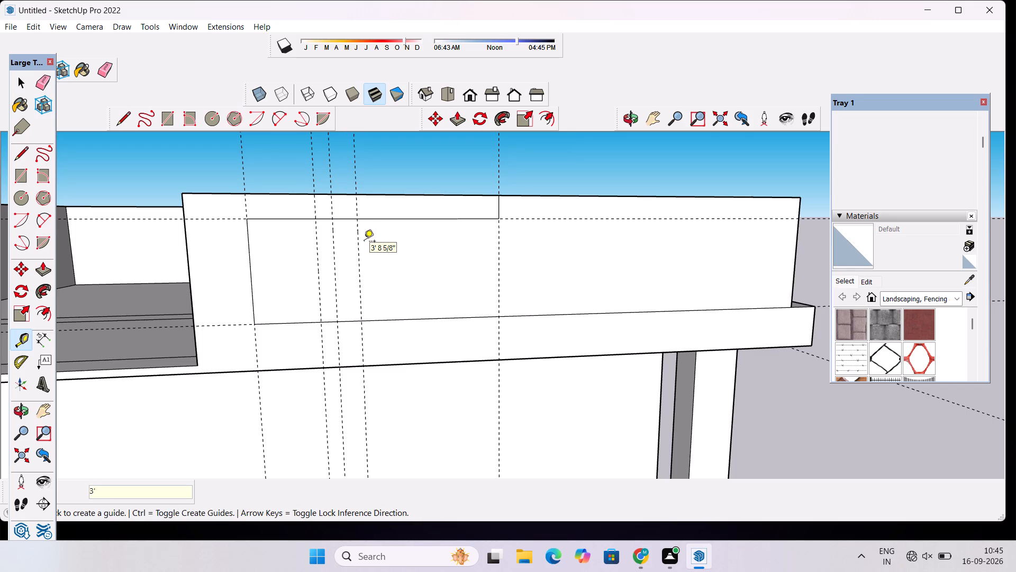
Place another vertical guide 2' beyond the 3' guide, toward the 38' guide.
left_click(358, 244)
type("2'")
key("Return")
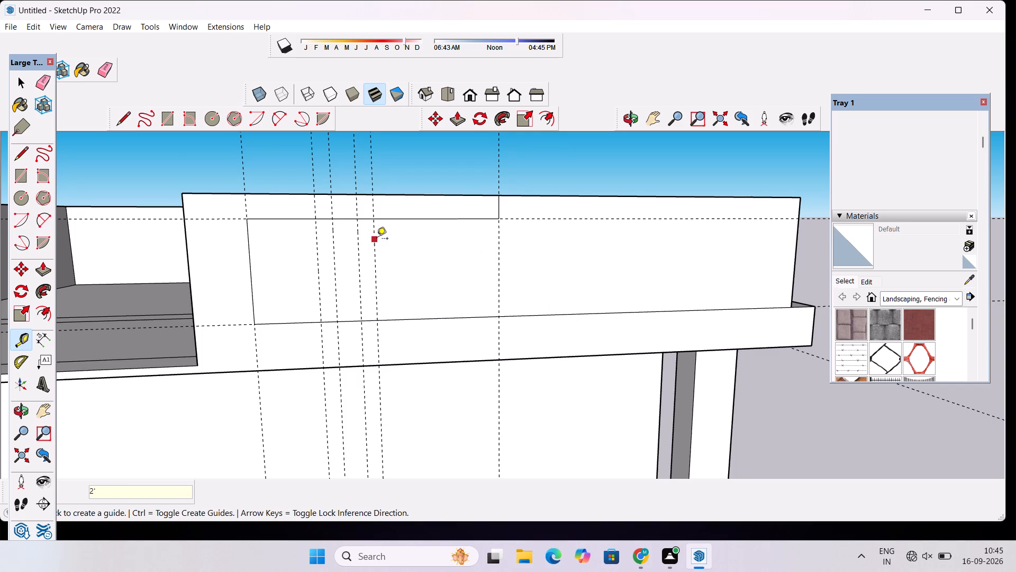
Draw two 2' by 13' rectangles on the front wall panel, one between each 2'-spaced pair of vertical guides.
scroll(377, 239, "up", 3)
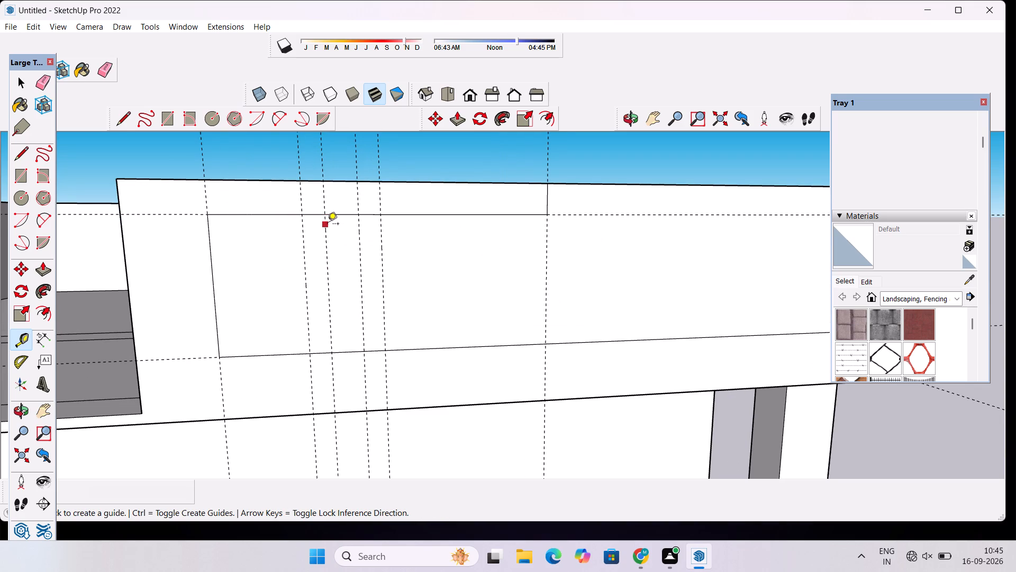
scroll(317, 223, "up", 1)
key("l")
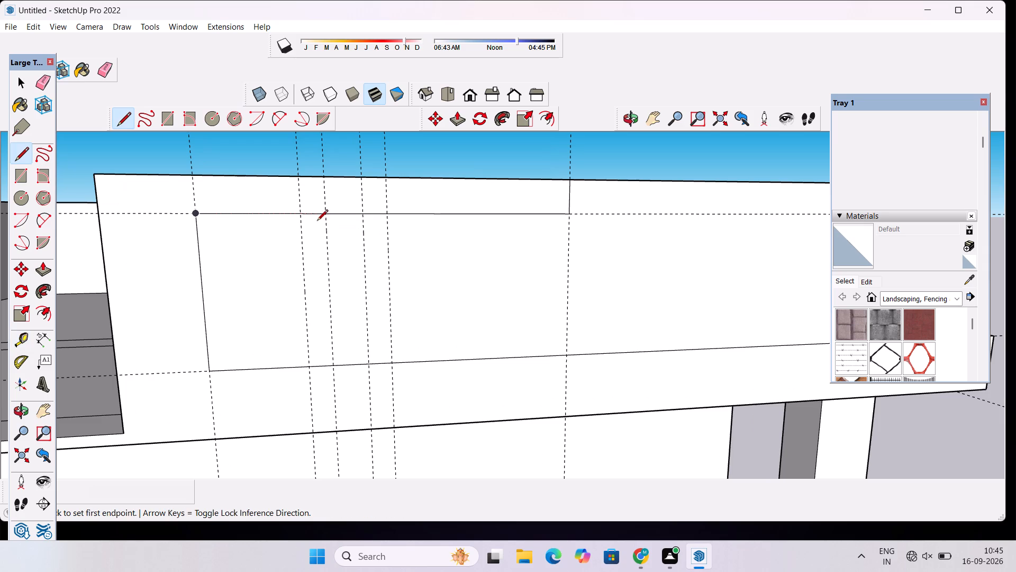
key("r")
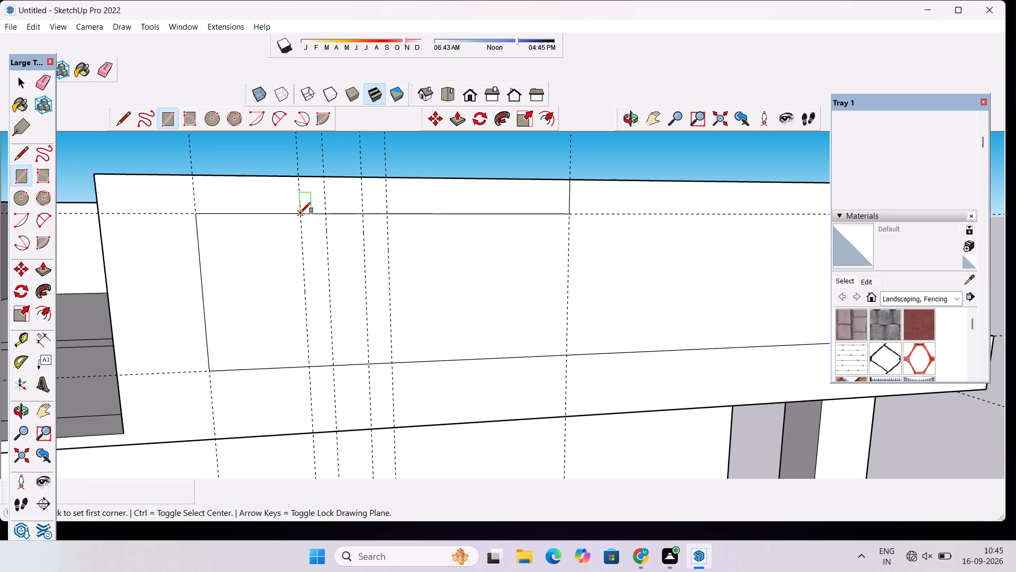
left_click(300, 212)
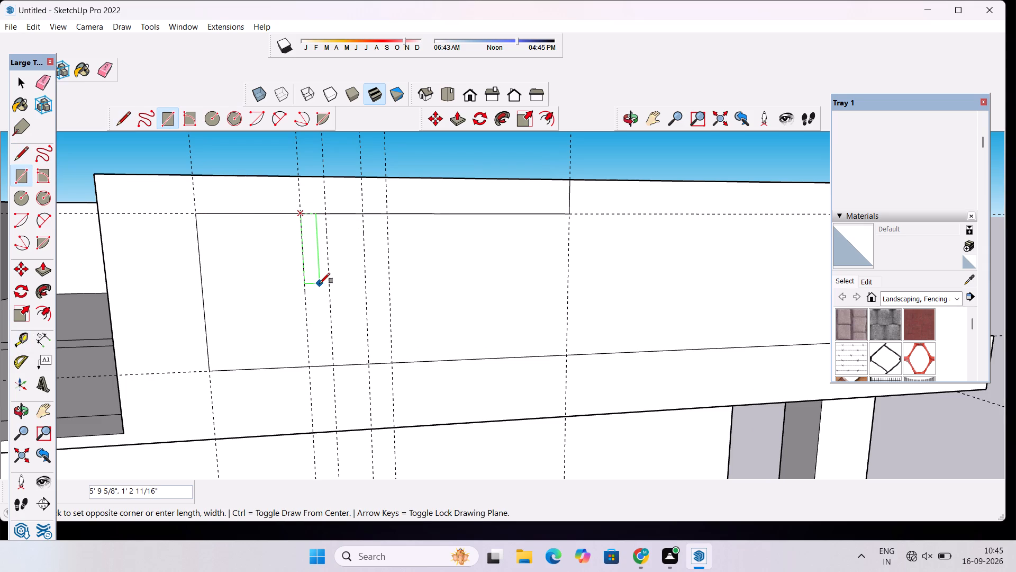
left_click(334, 366)
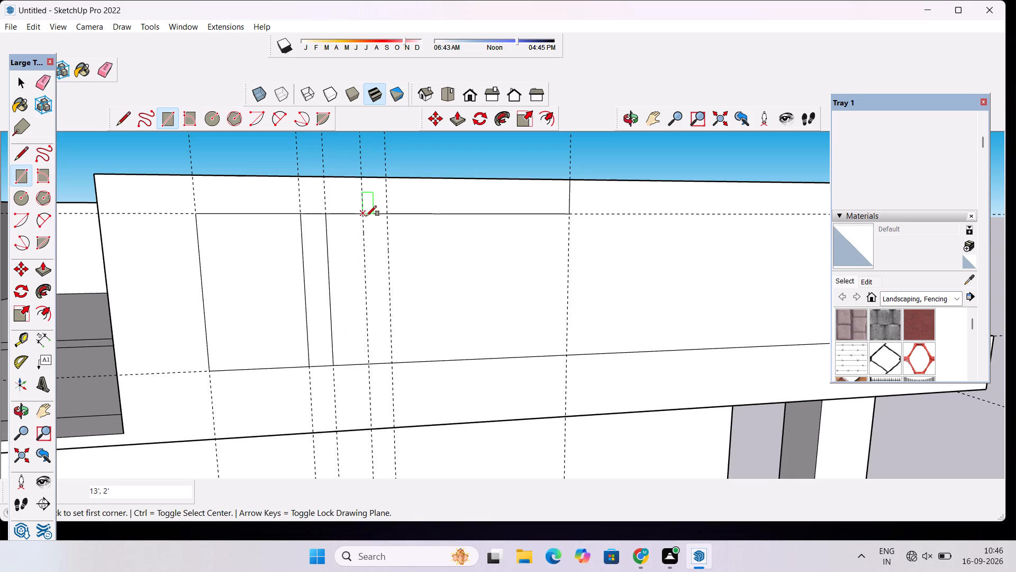
left_click(363, 213)
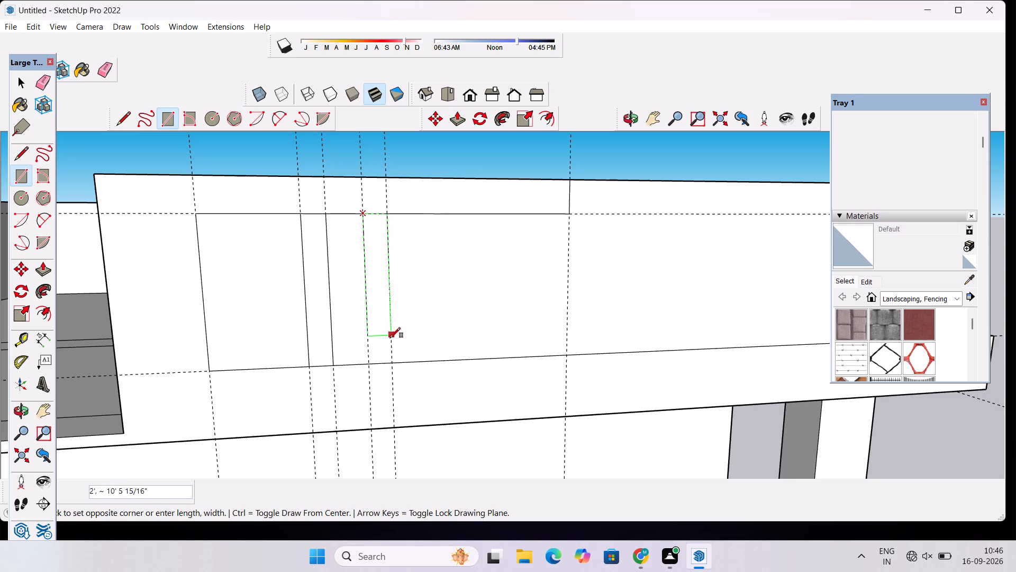
left_click(393, 364)
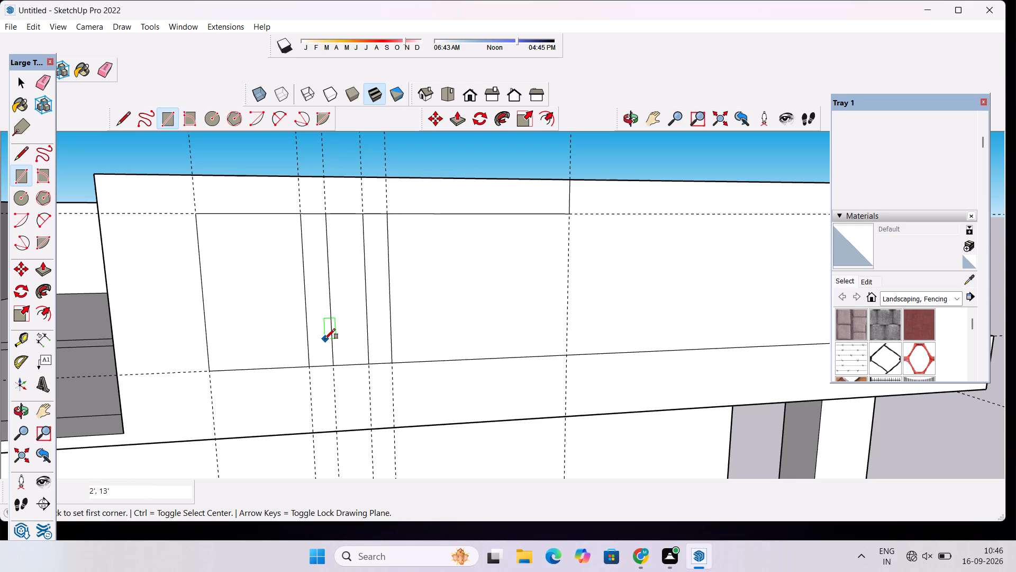
Erase all the vertical guides crossing the front wall.
scroll(323, 339, "down", 1)
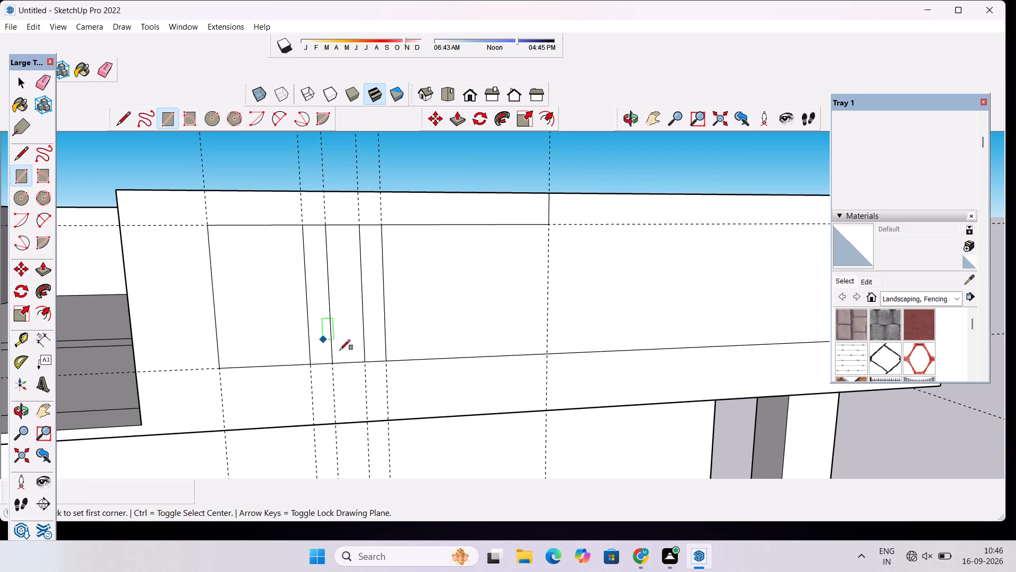
scroll(351, 353, "down", 3)
left_click(625, 123)
left_click_drag(585, 232, 574, 241)
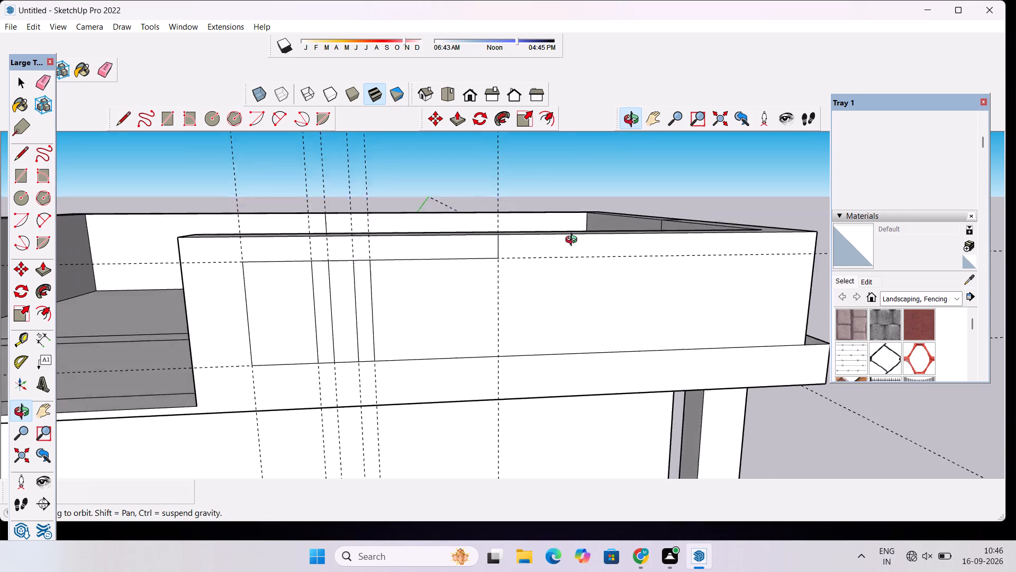
left_click_drag(574, 241, 518, 243)
scroll(510, 254, "down", 3)
left_click_drag(498, 306, 517, 296)
scroll(518, 289, "down", 3)
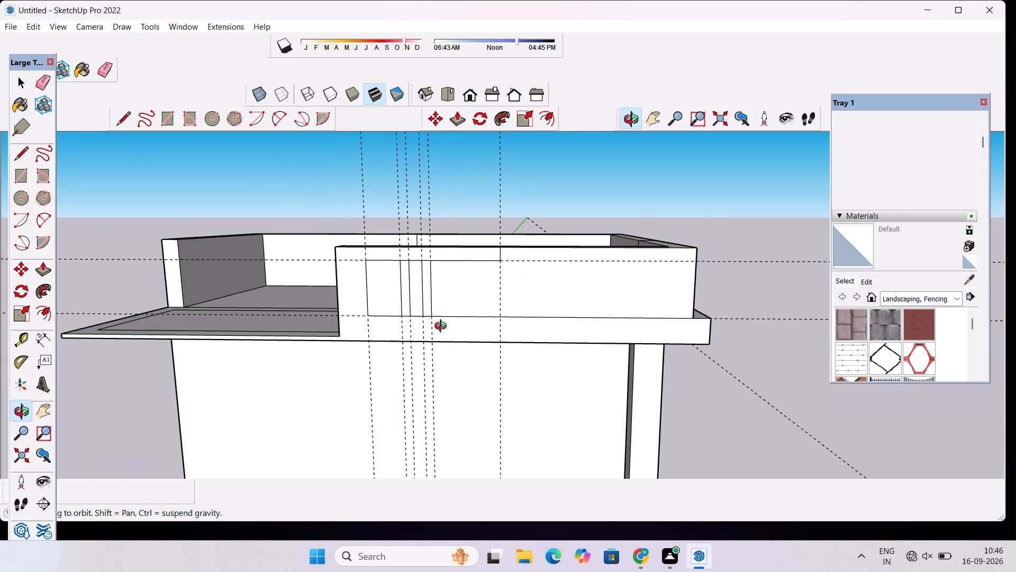
left_click_drag(500, 302, 523, 290)
scroll(490, 287, "up", 3)
left_click_drag(494, 281, 411, 273, "shift")
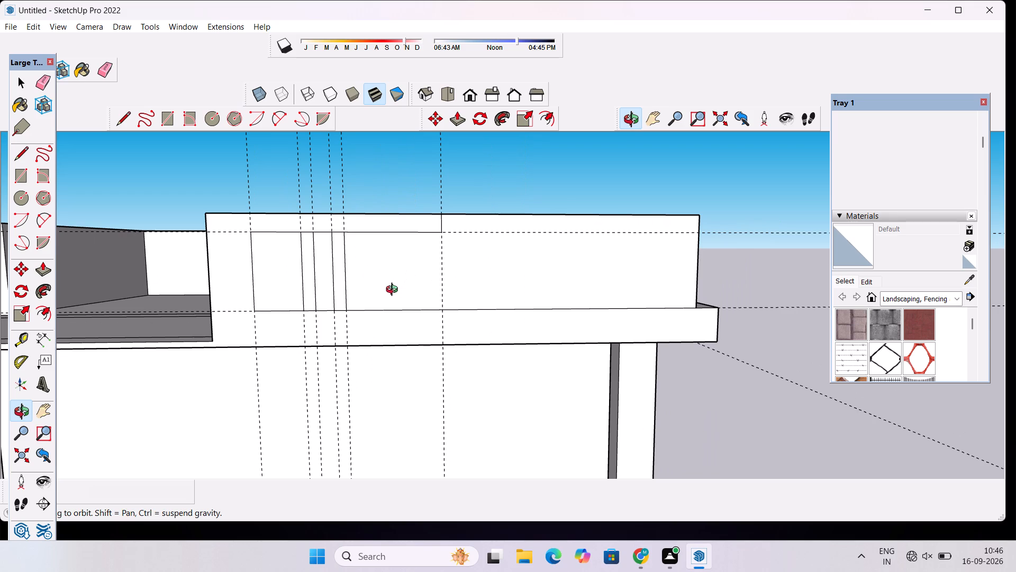
scroll(393, 298, "down", 4)
scroll(381, 324, "up", 2)
key("e")
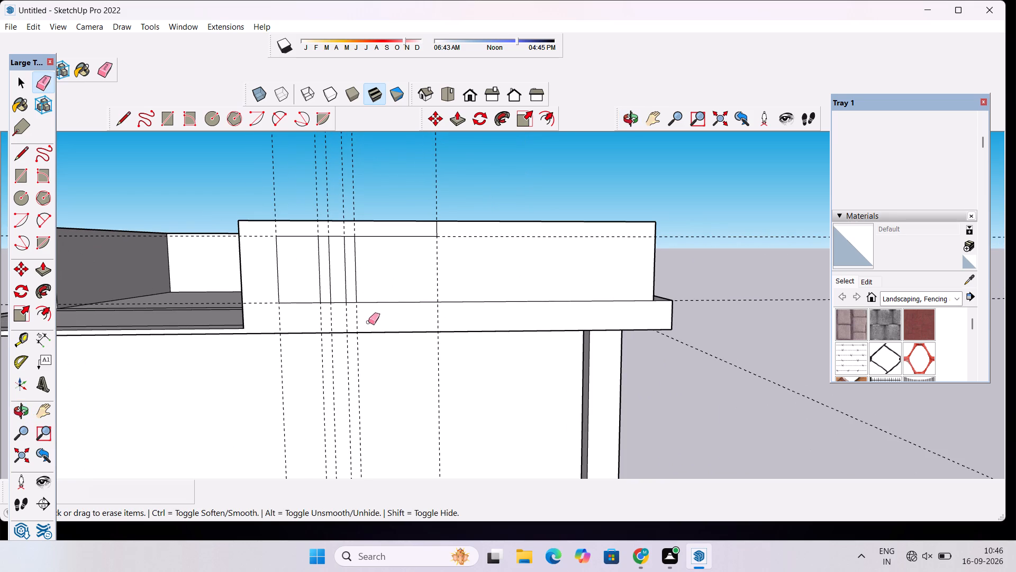
scroll(369, 320, "down", 4)
left_click_drag(368, 195, 299, 218)
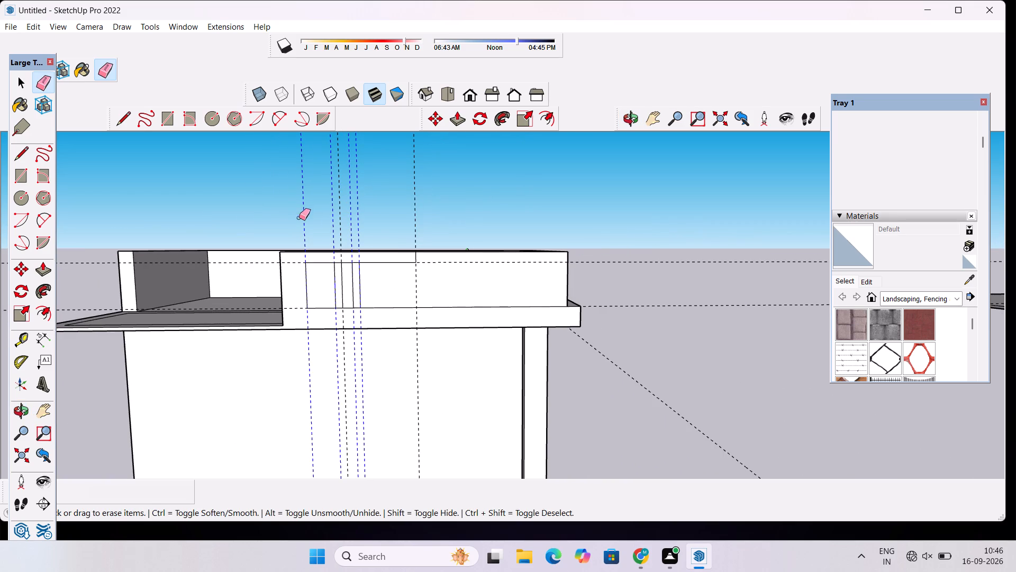
left_click_drag(299, 218, 287, 224)
left_click_drag(424, 192, 392, 220)
left_click_drag(376, 208, 314, 236)
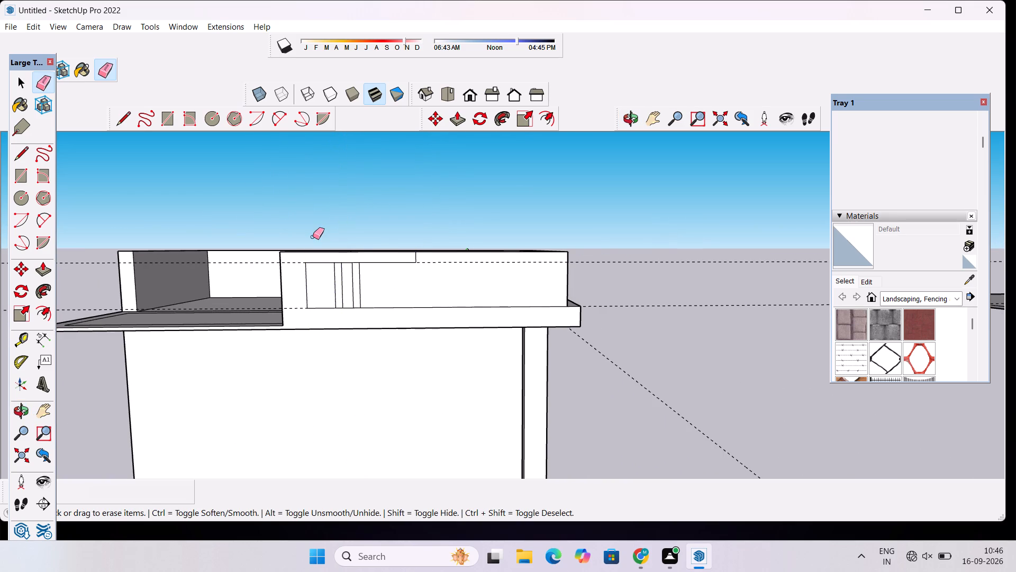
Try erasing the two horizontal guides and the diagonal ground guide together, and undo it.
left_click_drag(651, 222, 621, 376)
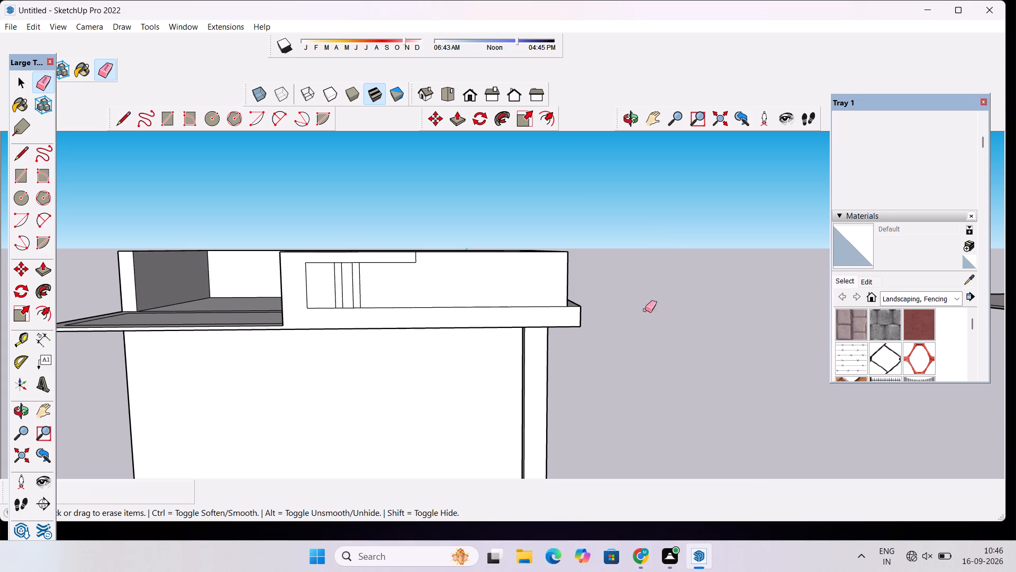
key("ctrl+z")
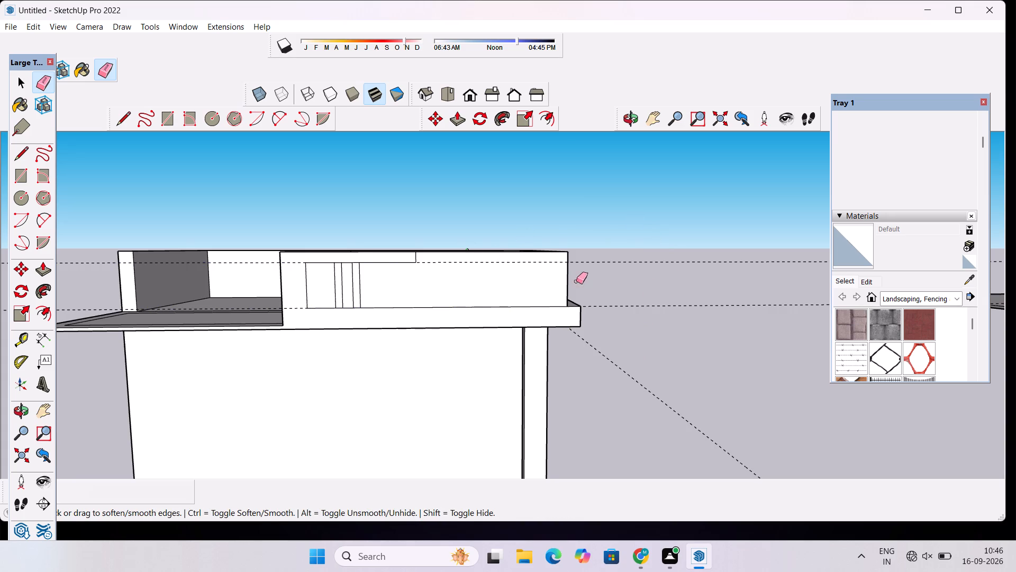
Erase the two horizontal guides along the front wall and the diagonal guide beside the building.
left_click(623, 114)
left_click_drag(657, 235, 560, 260)
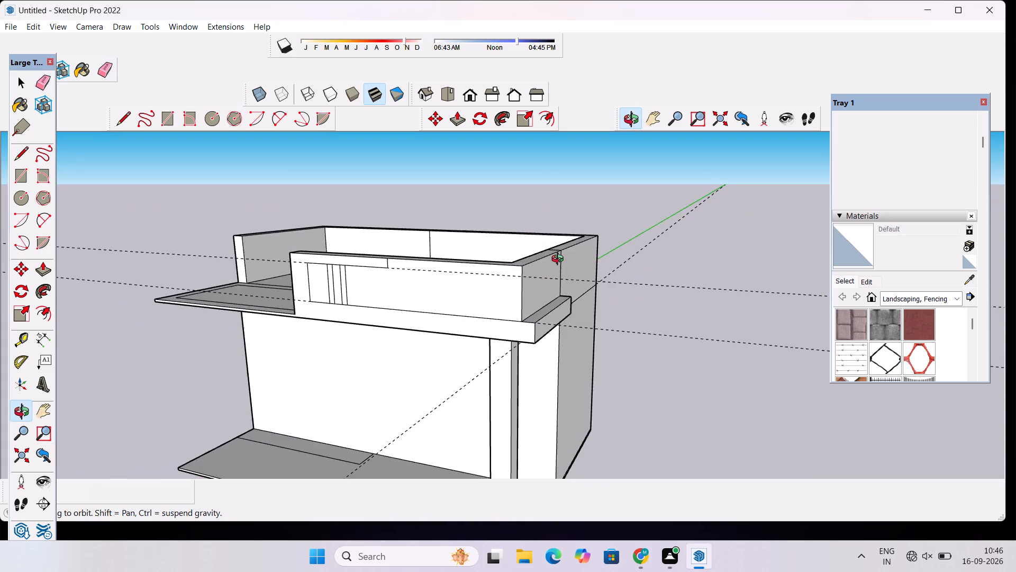
left_click_drag(560, 260, 701, 229)
left_click_drag(556, 273, 578, 270)
left_click_drag(605, 263, 604, 273)
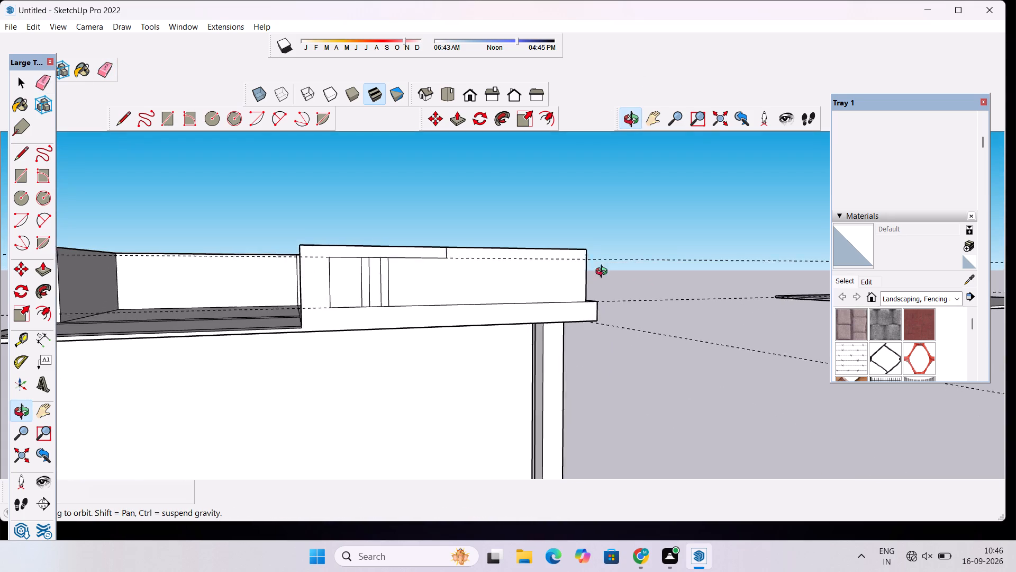
left_click_drag(604, 273, 585, 291)
scroll(550, 248, "down", 5)
left_click_drag(550, 264, 550, 302)
scroll(559, 281, "down", 3)
left_click_drag(602, 267, 497, 291, "shift")
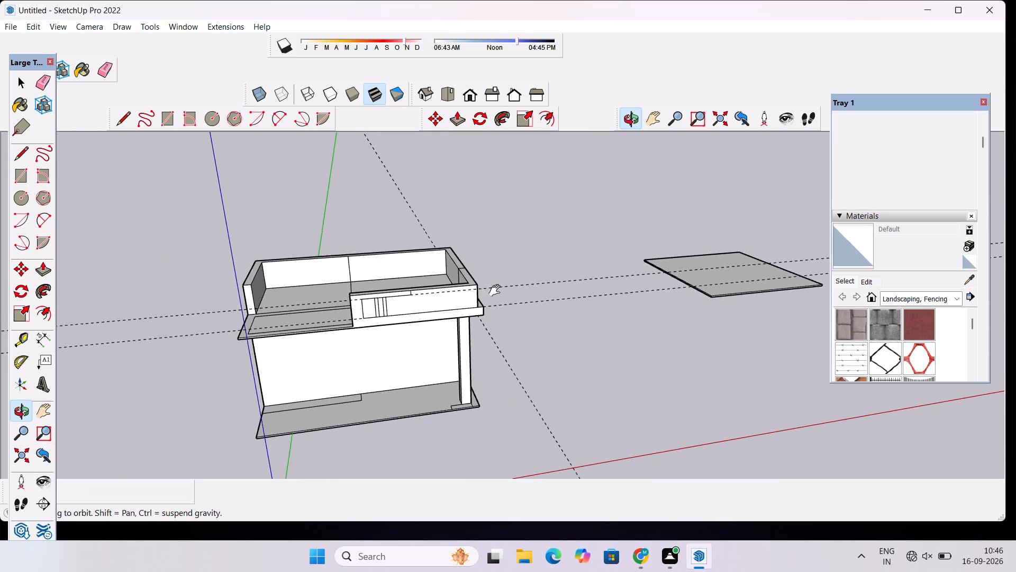
scroll(470, 297, "up", 3)
left_click_drag(470, 331, 454, 318)
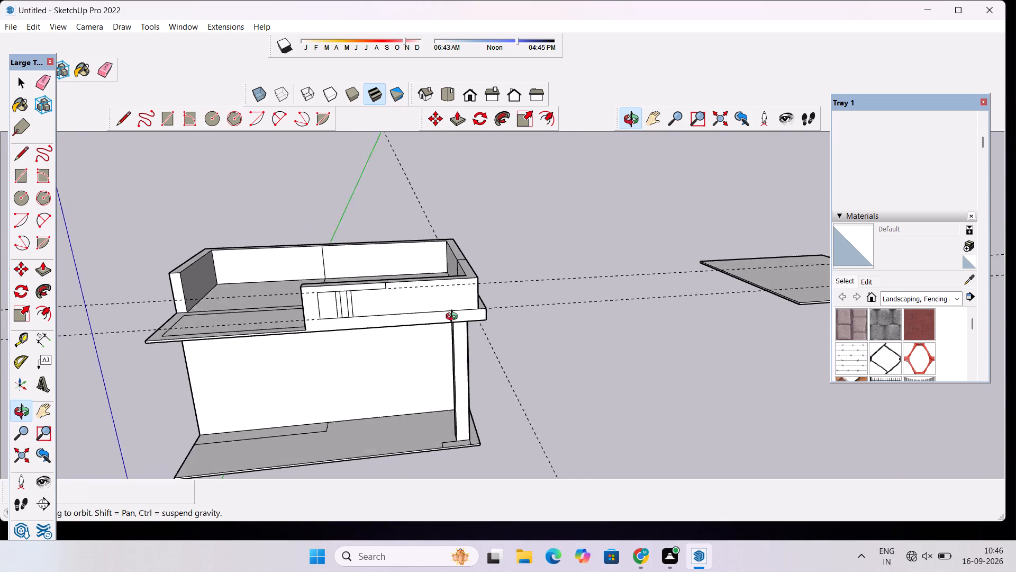
left_click_drag(454, 318, 444, 313)
scroll(444, 312, "up", 1)
key("e")
left_click_drag(604, 245, 512, 362)
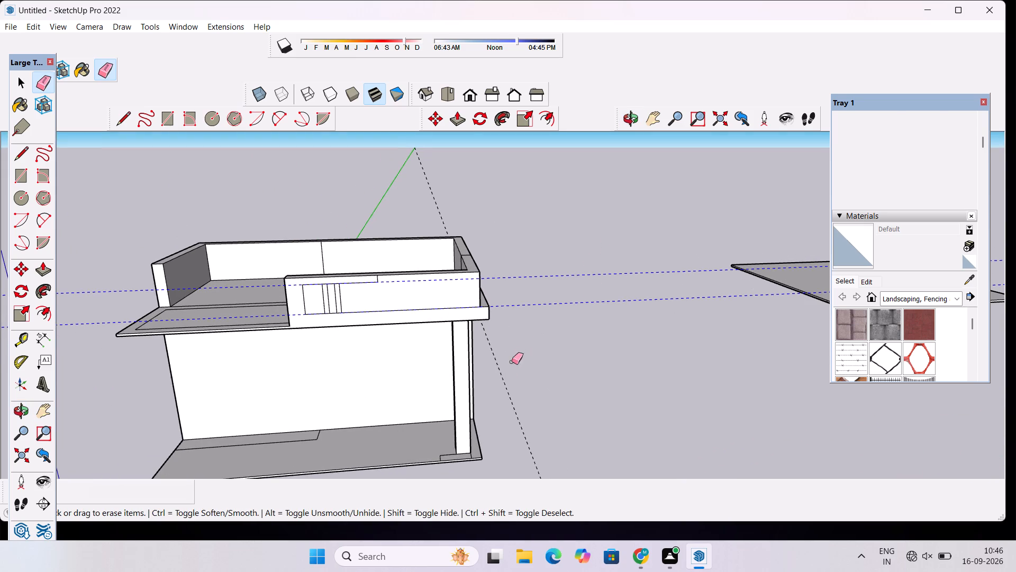
left_click_drag(512, 362, 500, 389)
Examine the whole building and the front wall panel with its two narrow vertical strips from several angles.
scroll(479, 252, "down", 3)
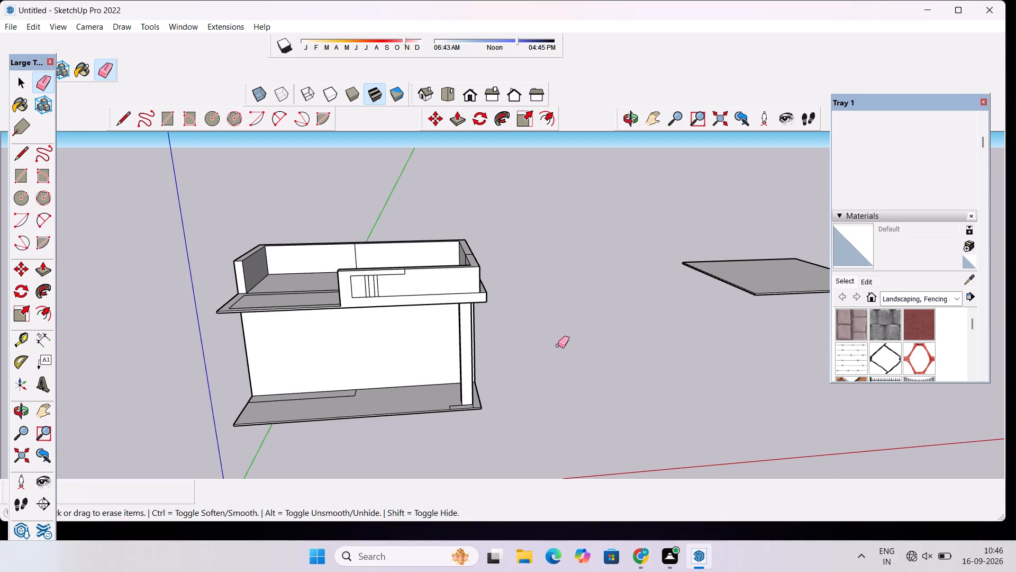
left_click(628, 117)
left_click_drag(621, 187, 588, 317)
scroll(362, 293, "down", 3)
scroll(361, 292, "up", 4)
left_click_drag(361, 292, 528, 306, "shift")
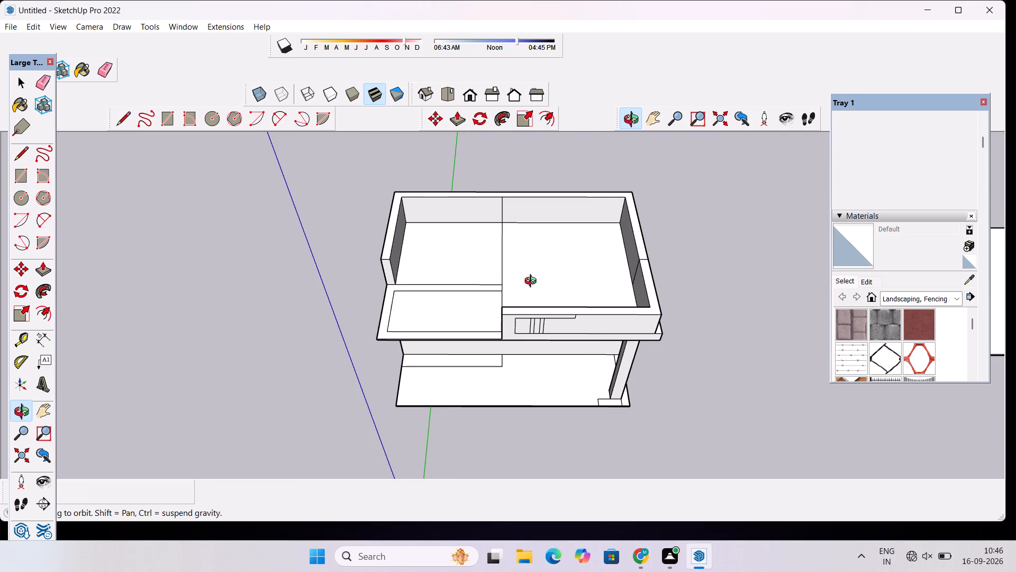
scroll(533, 282, "down", 3)
left_click_drag(531, 326, 538, 293)
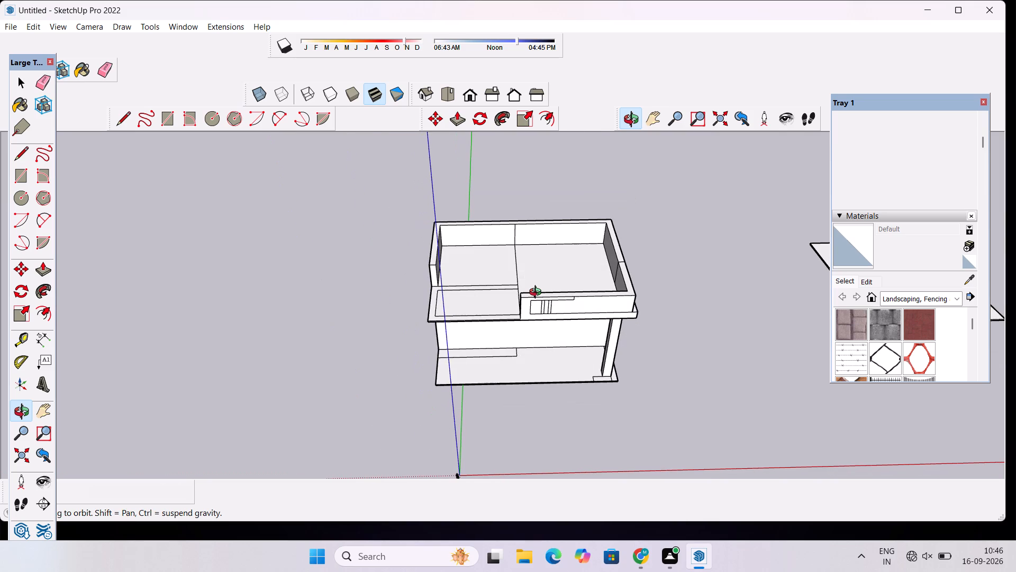
scroll(546, 305, "up", 3)
left_click_drag(559, 341, 574, 260)
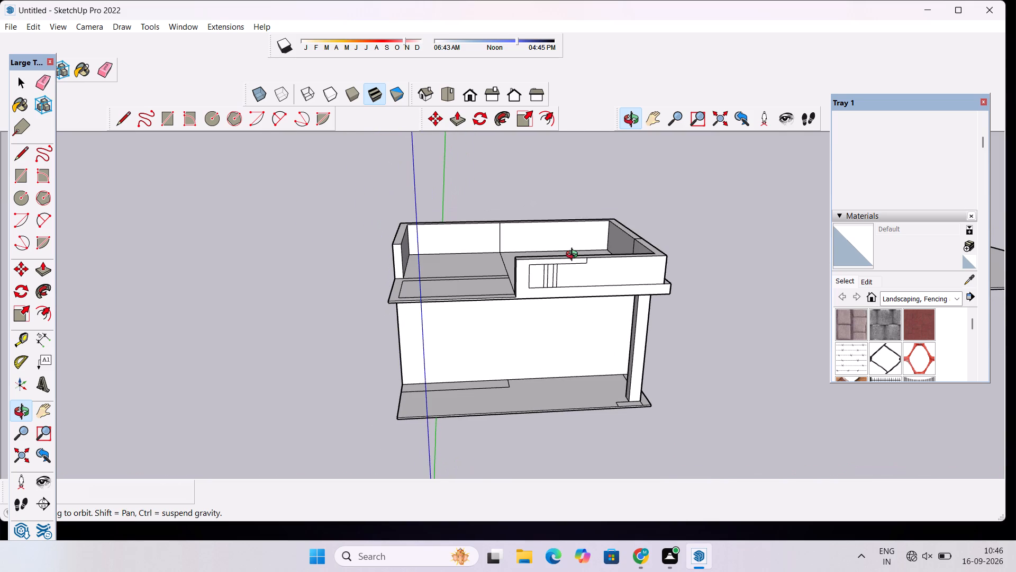
scroll(574, 256, "up", 4)
left_click_drag(589, 262, 531, 266, "shift")
scroll(480, 292, "up", 3)
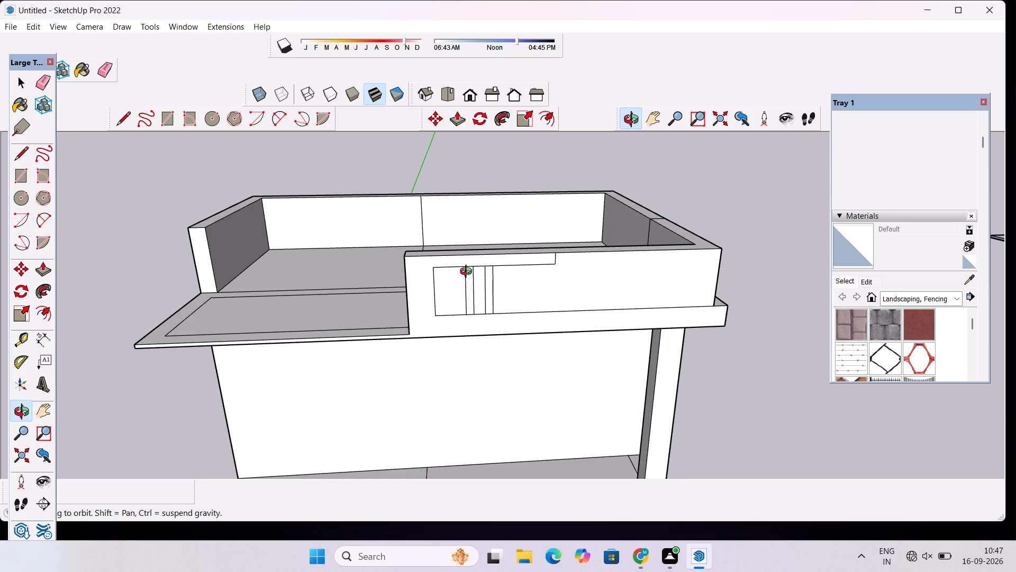
scroll(436, 294, "up", 1)
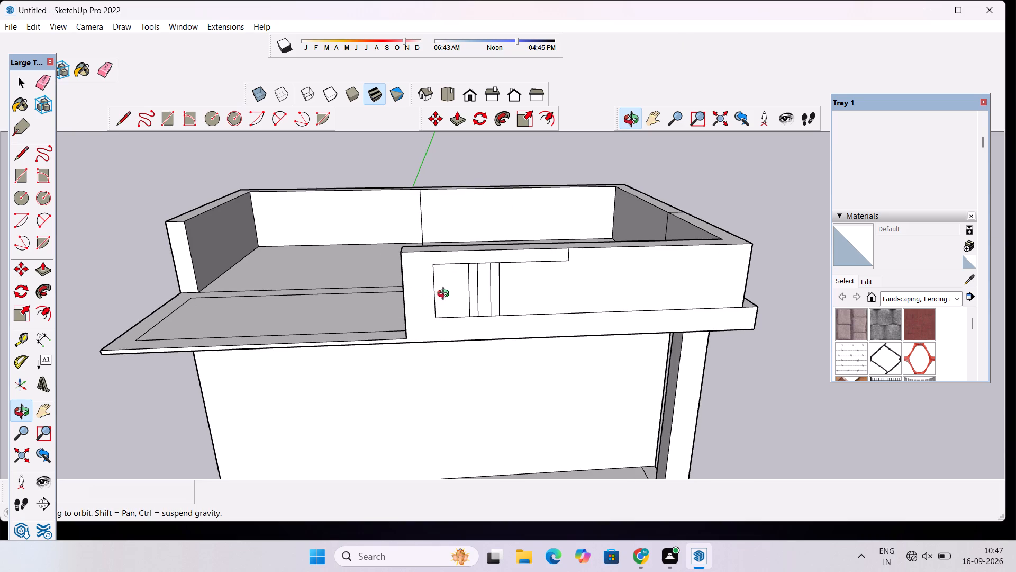
scroll(447, 294, "down", 1)
scroll(455, 317, "up", 1)
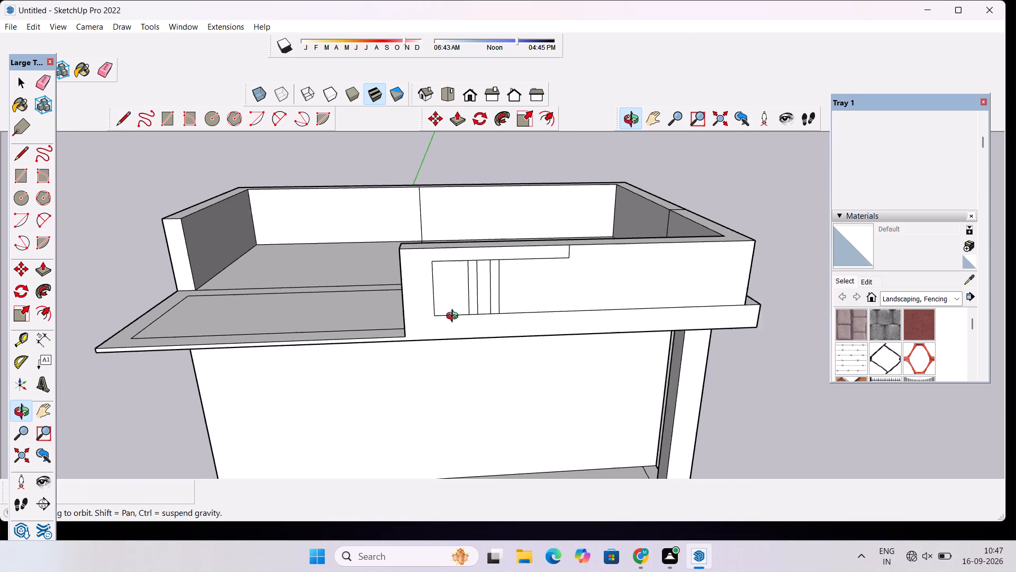
scroll(455, 317, "up", 2)
left_click_drag(462, 325, 476, 328)
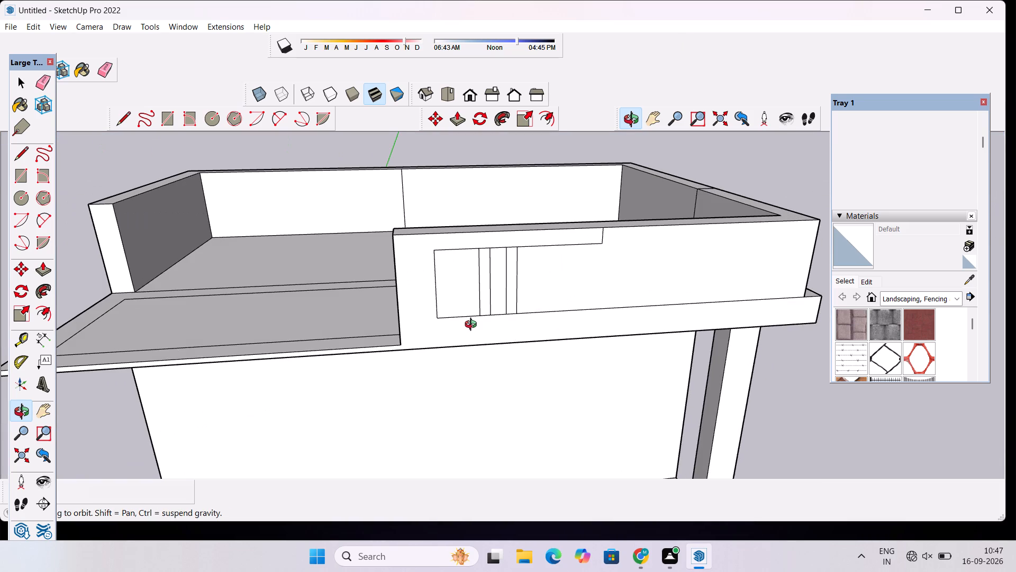
scroll(469, 322, "down", 2)
left_click_drag(515, 284, 427, 294, "shift")
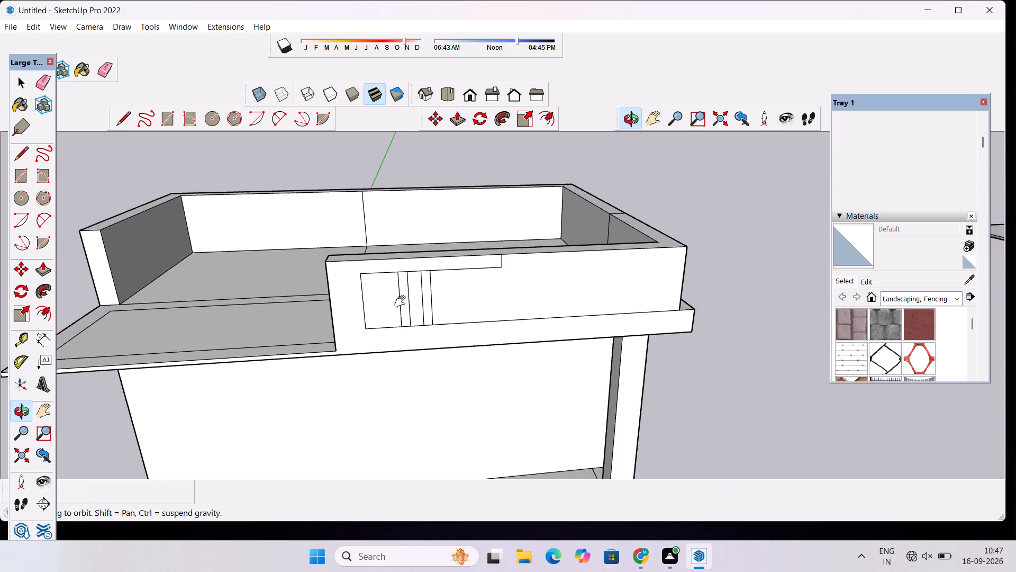
scroll(385, 310, "up", 3)
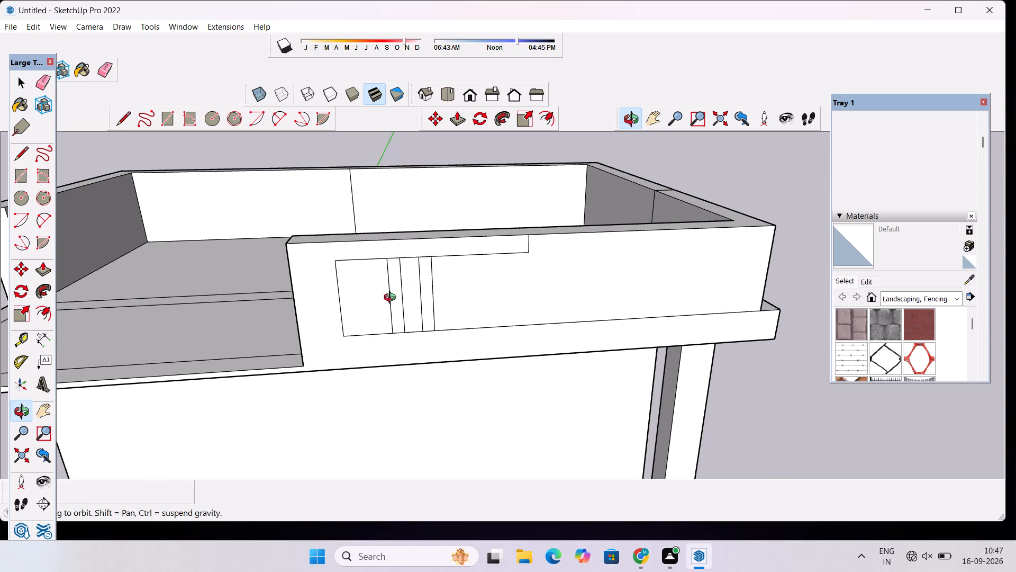
scroll(392, 299, "down", 1)
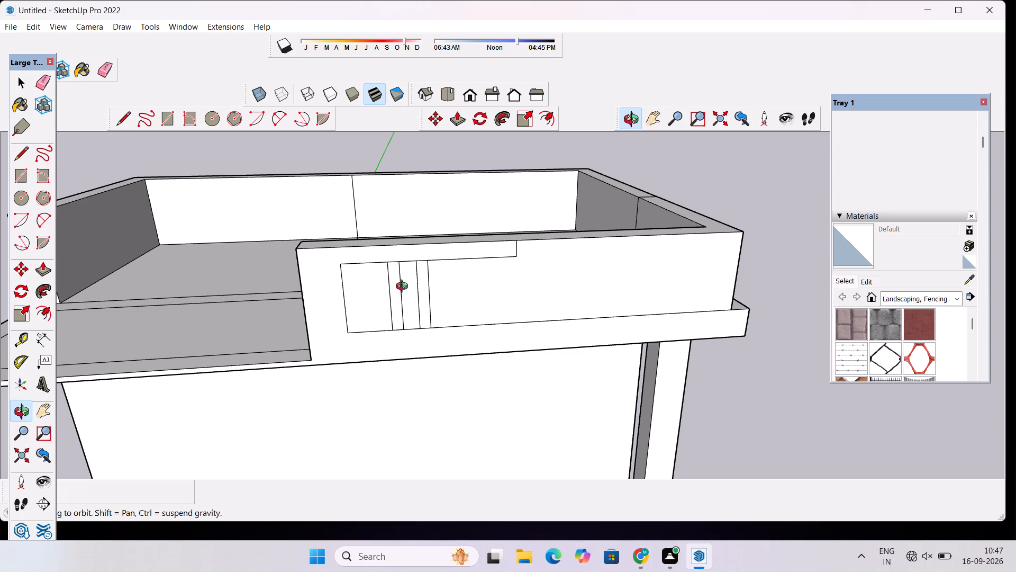
left_click_drag(419, 283, 357, 306, "shift")
scroll(346, 322, "up", 1)
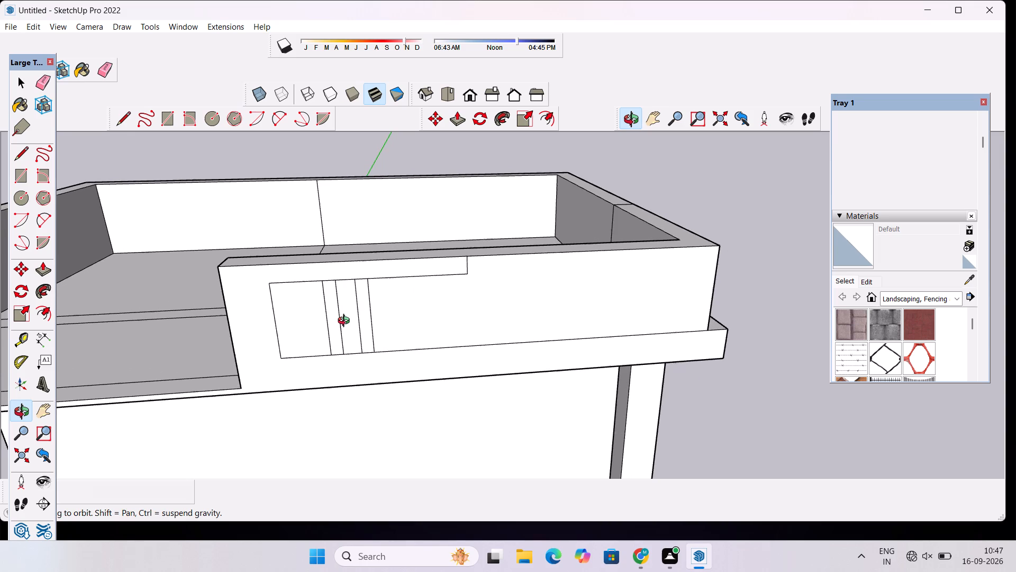
scroll(346, 322, "up", 1)
scroll(349, 330, "down", 2)
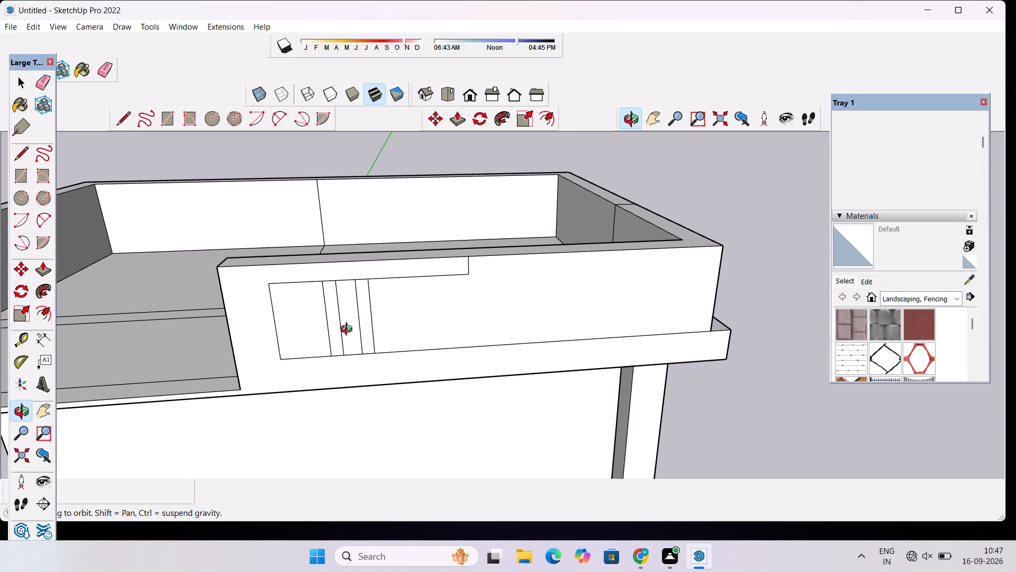
scroll(349, 321, "down", 4)
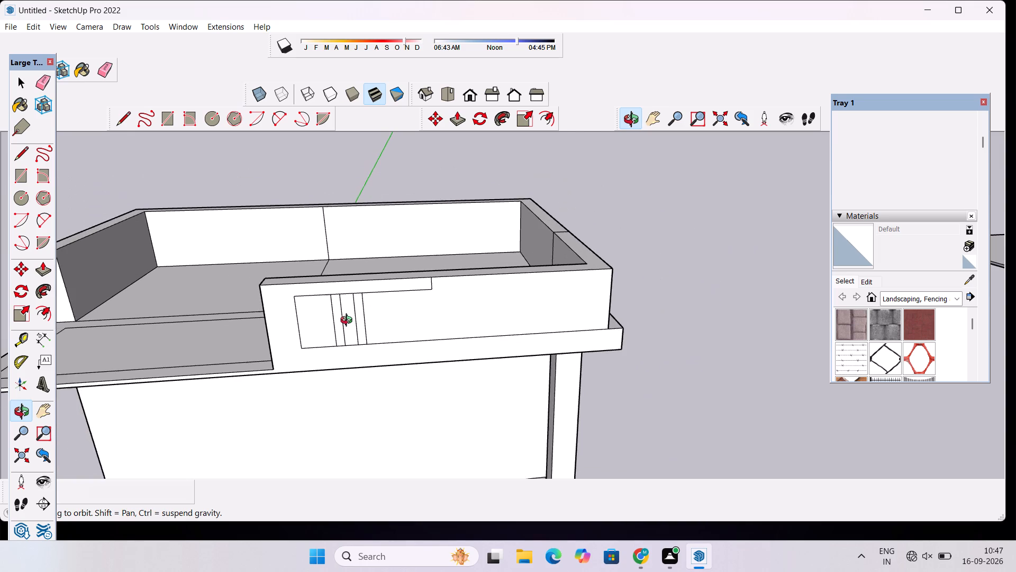
Examine the front wall panel and its two narrow vertical strips from close up and from above.
scroll(348, 326, "up", 5)
left_click_drag(376, 318, 313, 327, "shift")
scroll(310, 332, "up", 3)
left_click_drag(339, 378, 339, 319)
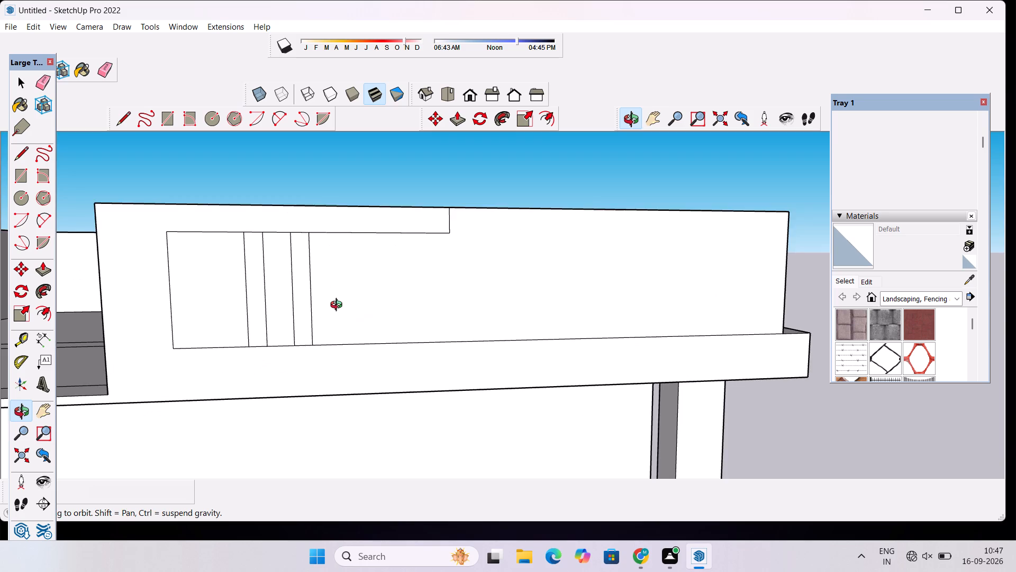
scroll(339, 306, "down", 2)
left_click_drag(341, 297, 291, 317)
scroll(292, 317, "down", 3)
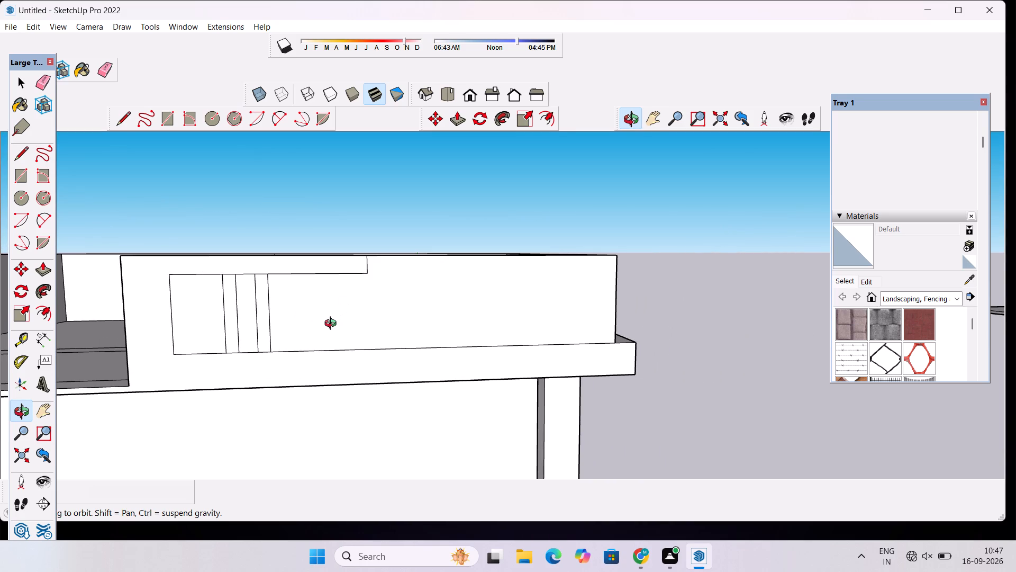
scroll(315, 303, "down", 4)
left_click_drag(314, 316, 311, 379)
scroll(315, 342, "up", 3)
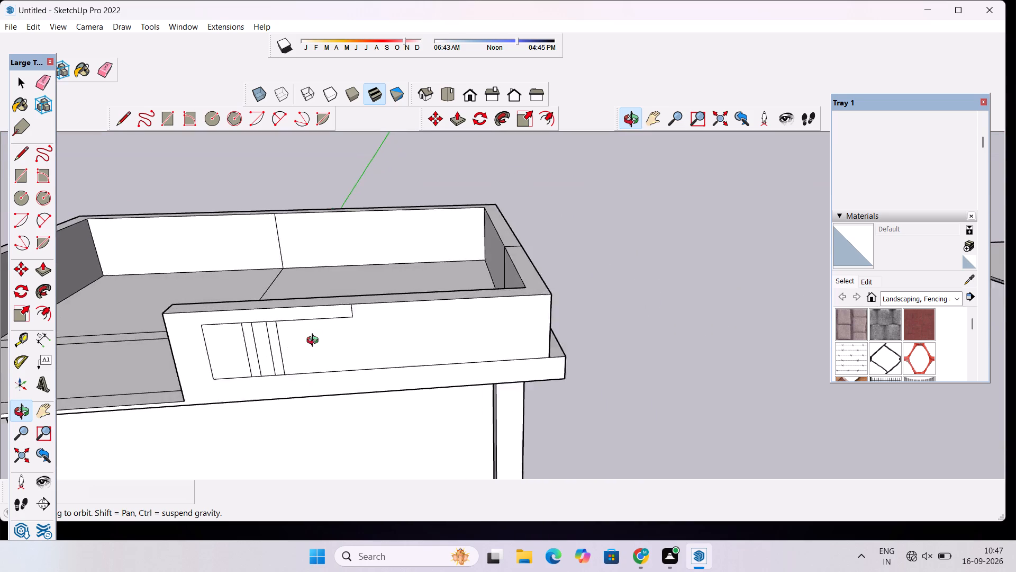
scroll(315, 342, "up", 2)
left_click_drag(280, 355, 270, 310)
scroll(268, 311, "up", 4)
left_click_drag(296, 315, 271, 319)
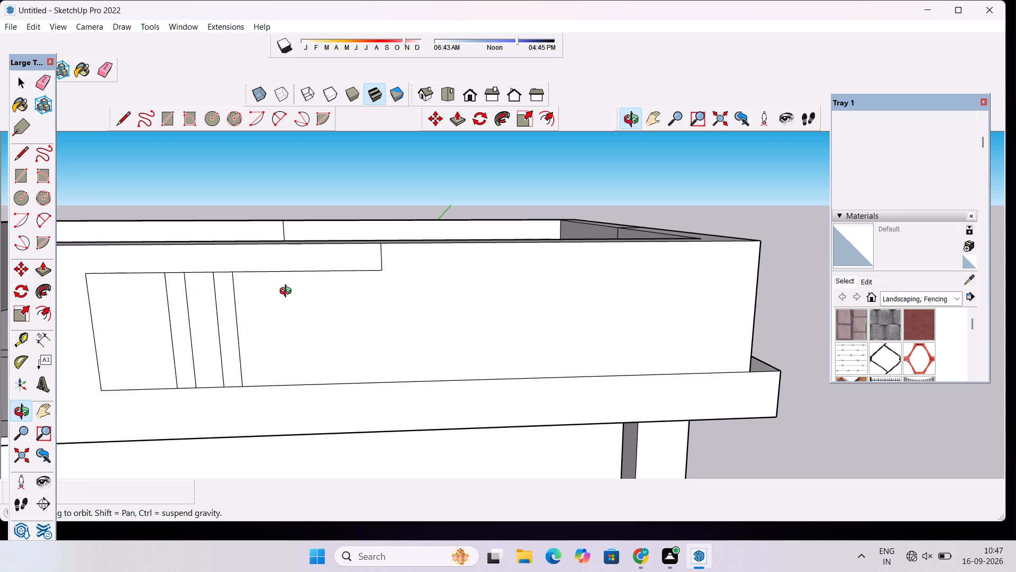
left_click_drag(304, 300, 270, 301, "shift")
scroll(268, 291, "down", 1)
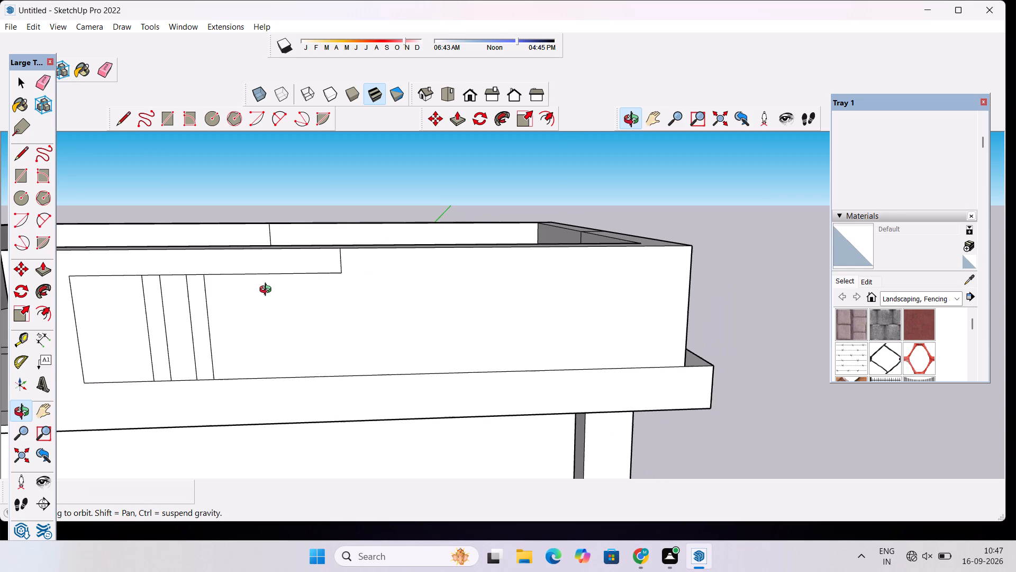
Draw a vertical line about 13' long on the front wall, from the underside of the top band to the horizontal line above the ledge.
left_click_drag(294, 319, 243, 328)
scroll(226, 326, "up", 3)
left_click_drag(230, 324, 257, 329)
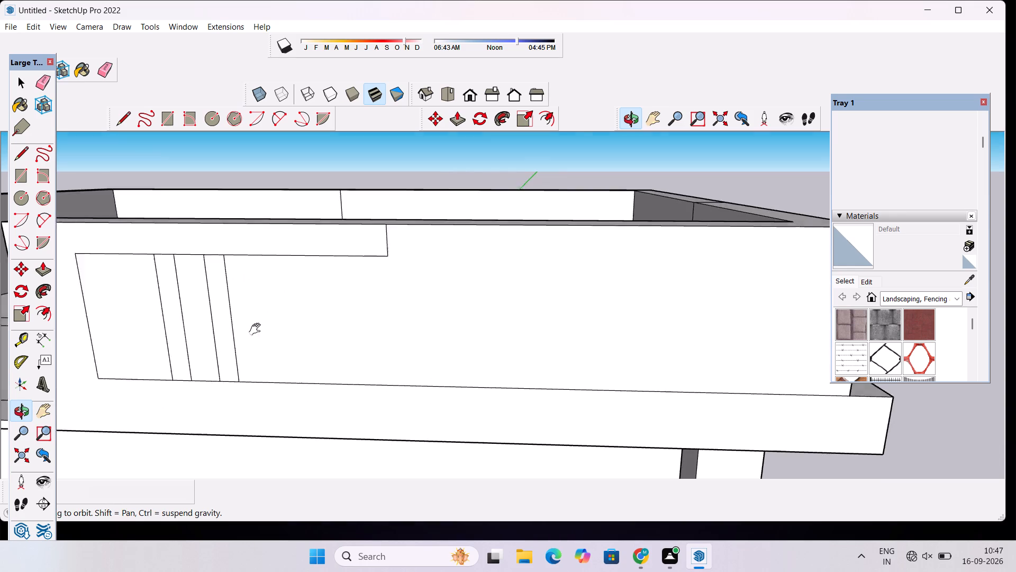
left_click_drag(257, 329, 293, 313)
key("l")
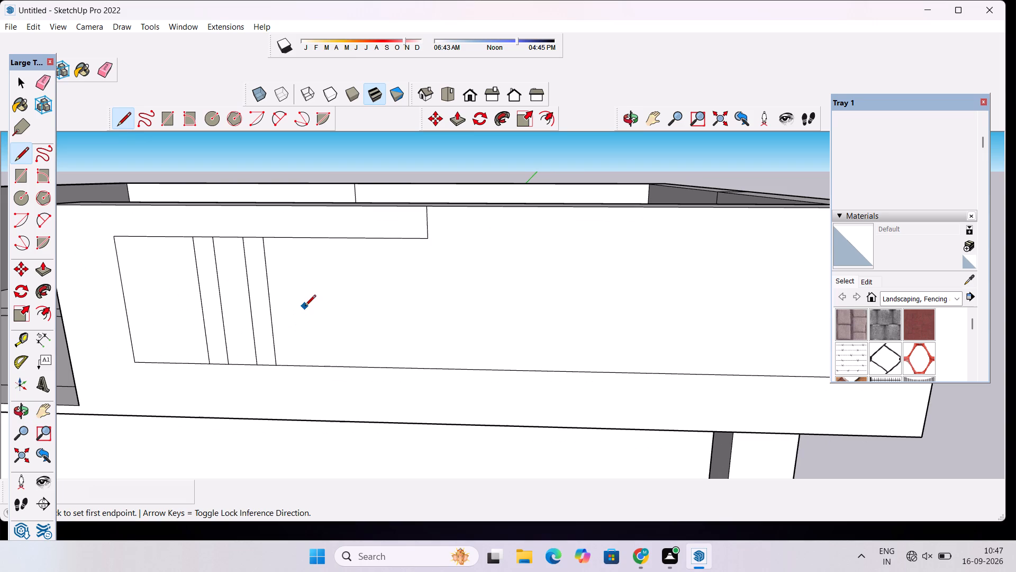
left_click(388, 241)
left_click(398, 368)
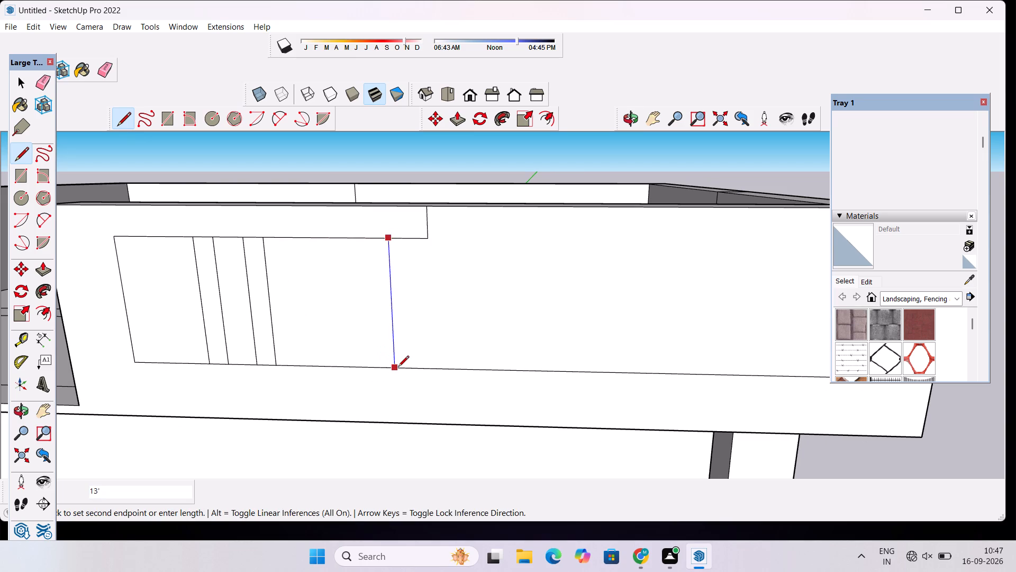
key("space")
Examine the divided front wall panel and the whole building from the front, side and above.
scroll(398, 367, "down", 6)
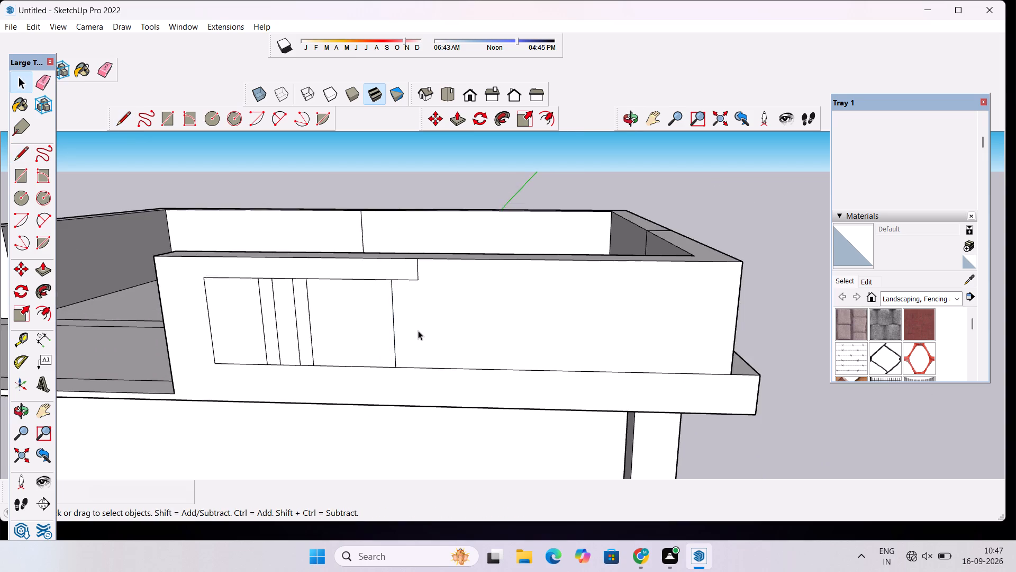
scroll(418, 330, "down", 3)
left_click(624, 124)
left_click_drag(396, 358, 432, 328)
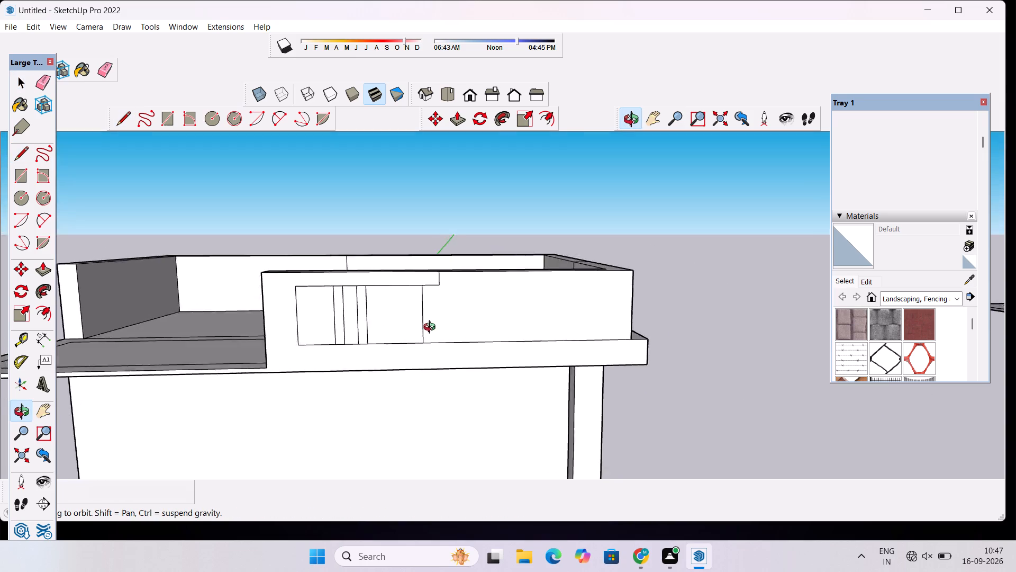
left_click_drag(432, 328, 446, 287)
scroll(446, 285, "down", 5)
left_click_drag(466, 260, 258, 377)
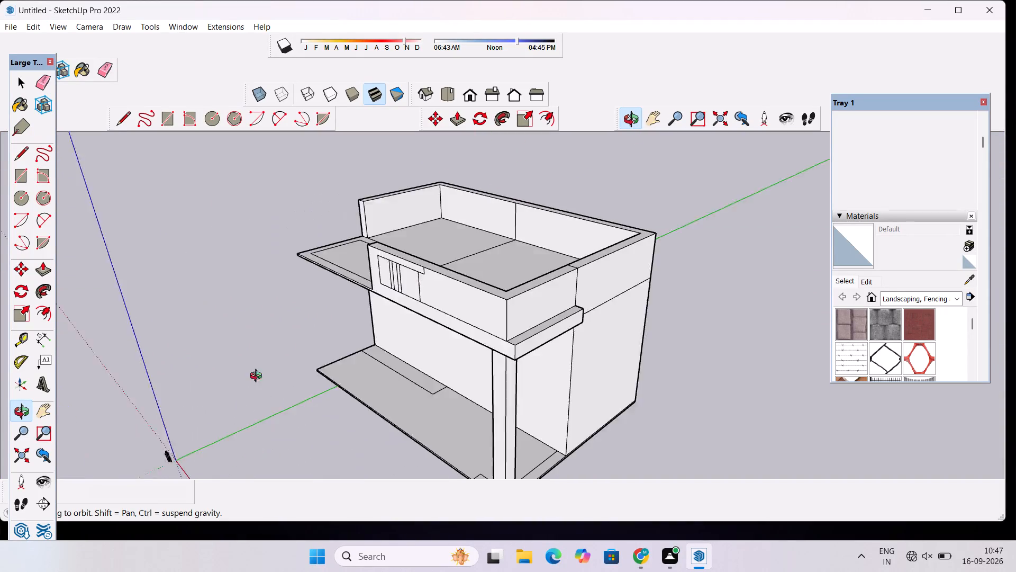
left_click_drag(258, 377, 440, 347)
scroll(428, 334, "down", 5)
left_click_drag(433, 312, 426, 412)
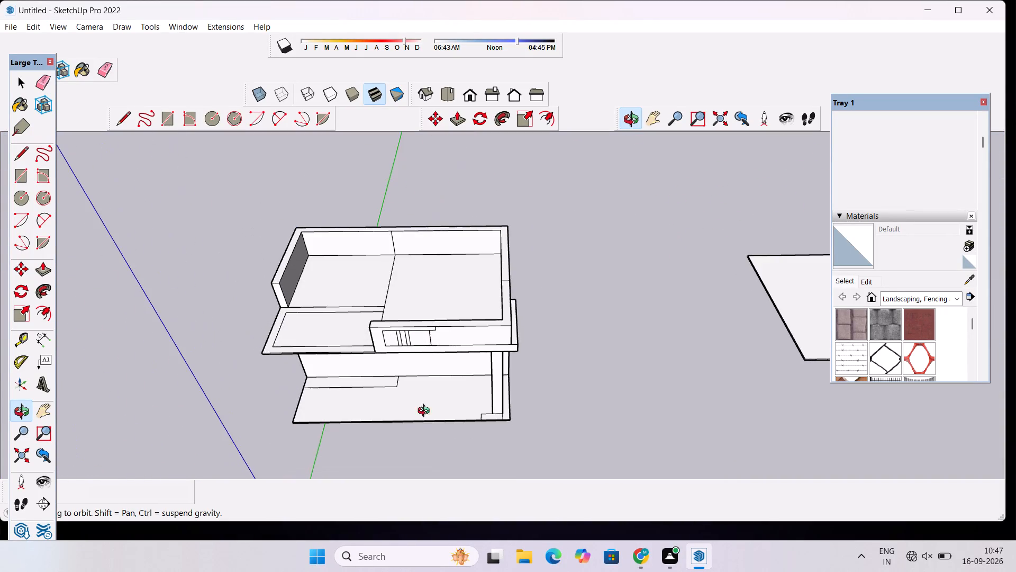
left_click_drag(426, 412, 427, 412)
Erase the dividing line across the roof floor and the vertical line on the back wall's inner face.
scroll(396, 282, "up", 10)
key("e")
left_click_drag(376, 258, 385, 267)
left_click(389, 192)
scroll(375, 202, "up", 3)
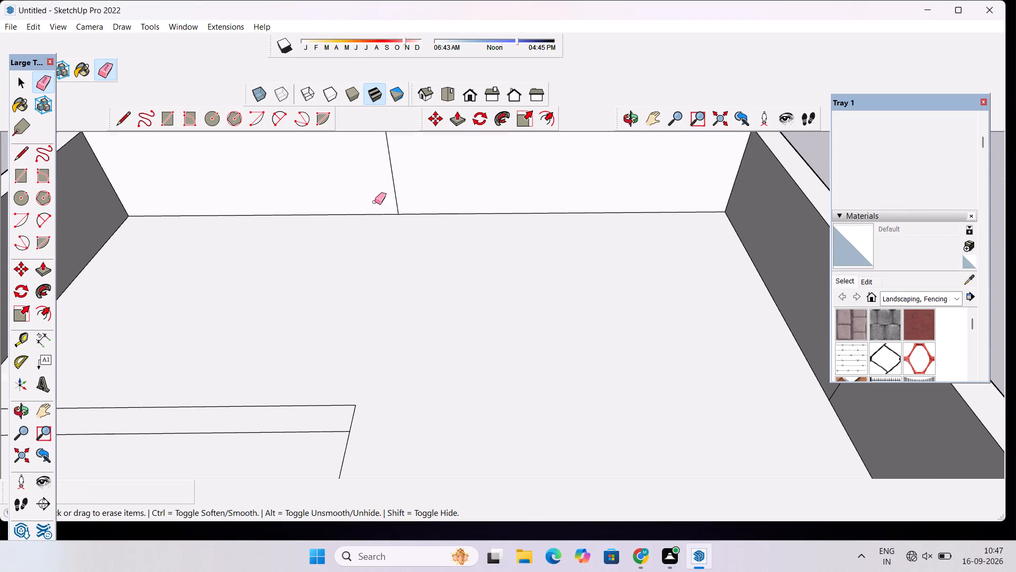
scroll(375, 202, "up", 1)
left_click(395, 171)
left_click(396, 168)
Erase the vertical line on the side wall's inner face and the seam across that wall's top.
scroll(344, 213, "down", 3)
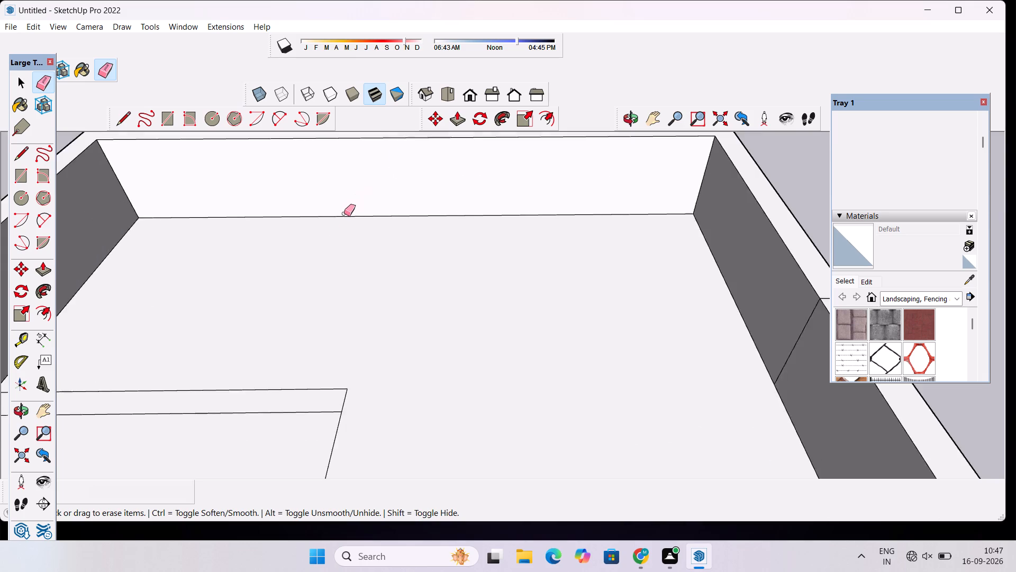
scroll(344, 213, "down", 6)
scroll(542, 254, "up", 9)
left_click_drag(606, 270, 606, 272)
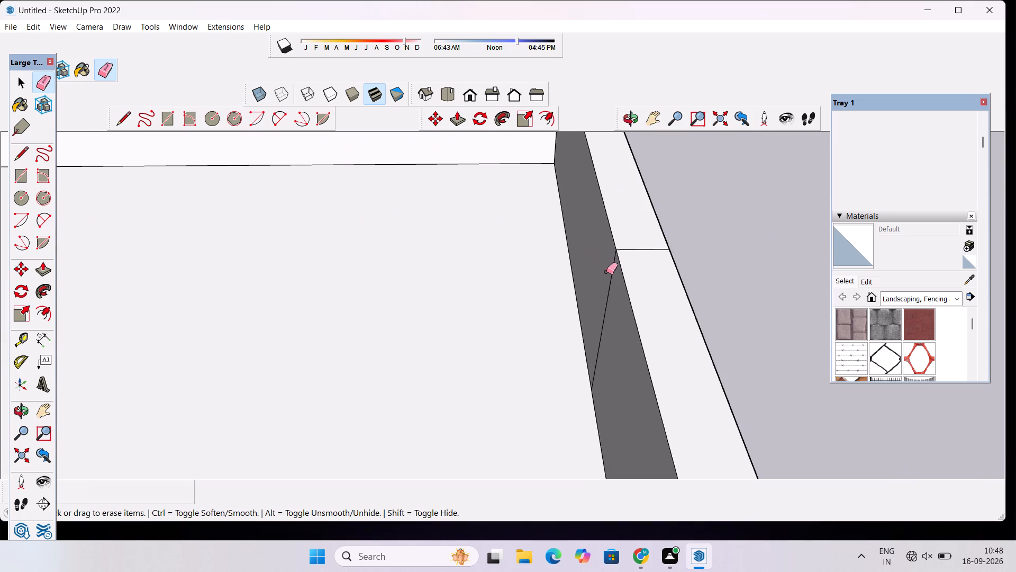
left_click_drag(606, 272, 610, 281)
left_click_drag(624, 238, 631, 255)
Examine the whole building from several angles, including the upper walls, roof overhang and front wall panel.
scroll(423, 256, "down", 8)
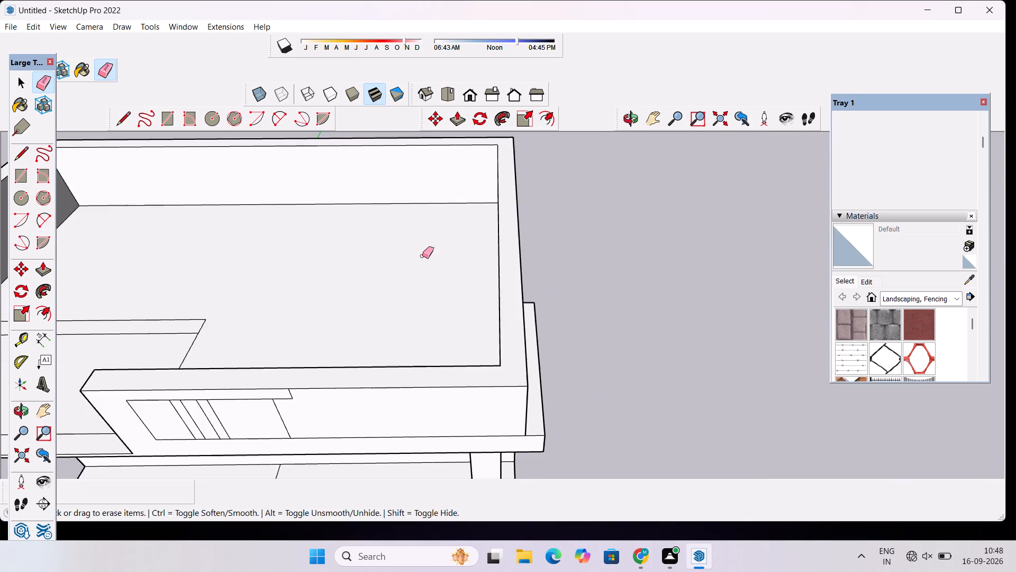
scroll(422, 256, "down", 5)
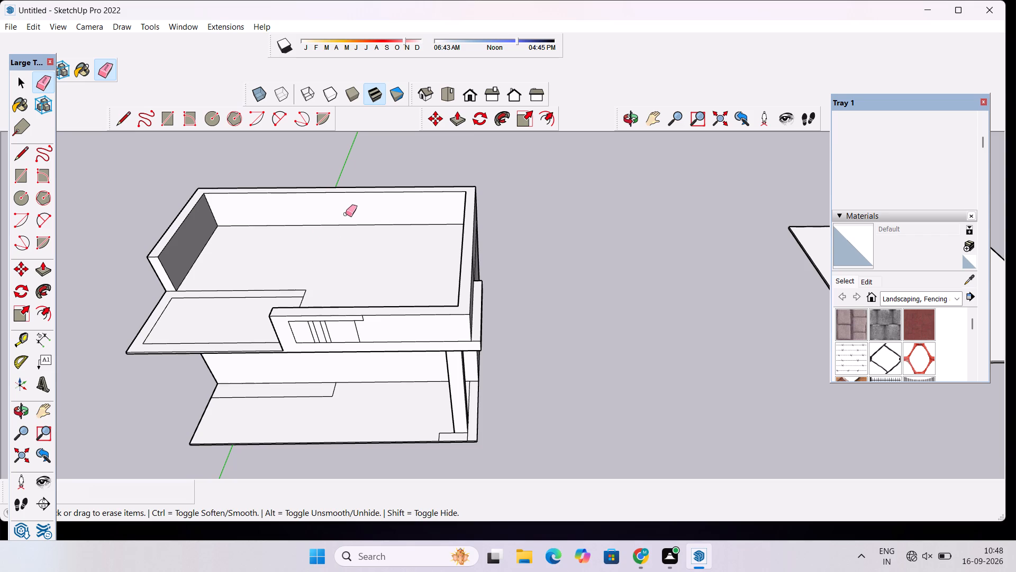
scroll(339, 196, "up", 3)
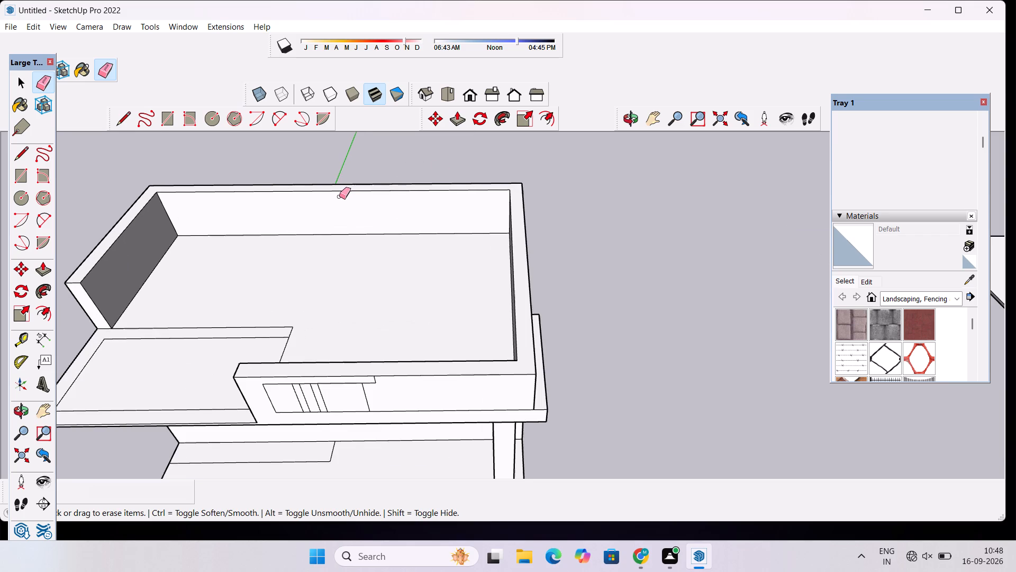
left_click(627, 123)
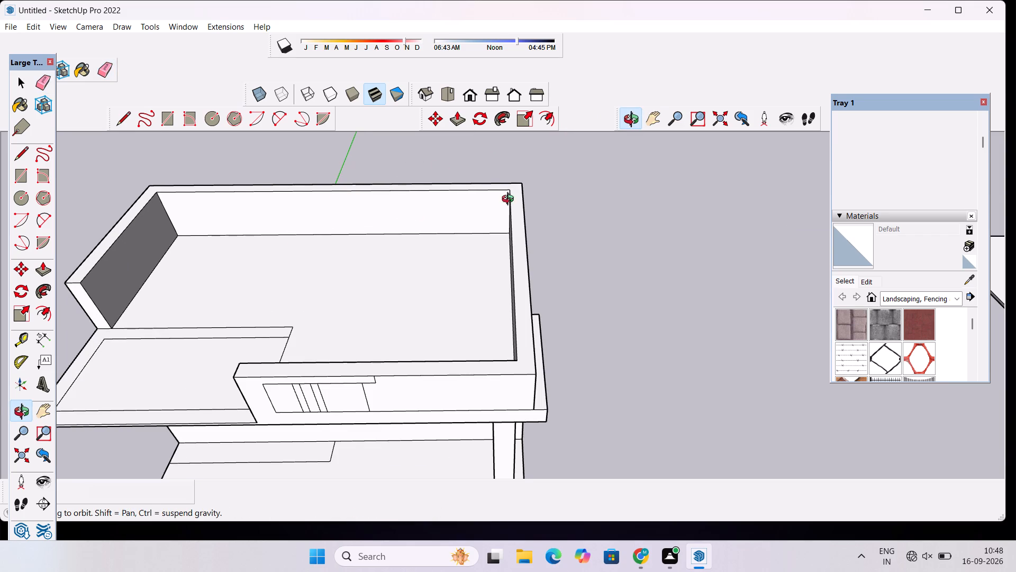
left_click_drag(366, 273, 175, 241)
left_click_drag(435, 323, 419, 302)
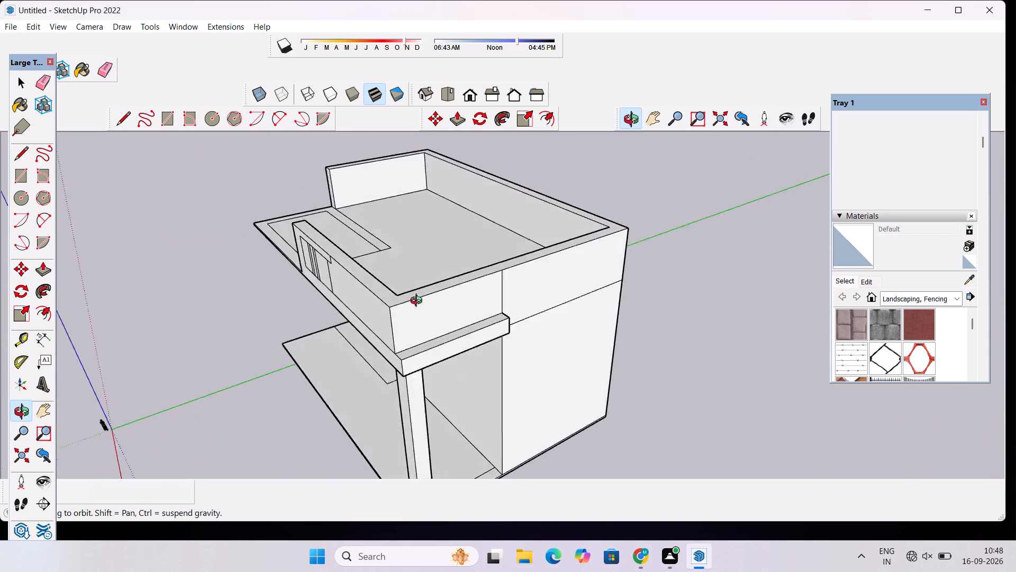
left_click_drag(419, 302, 337, 236)
scroll(337, 236, "down", 2)
left_click_drag(337, 236, 576, 293)
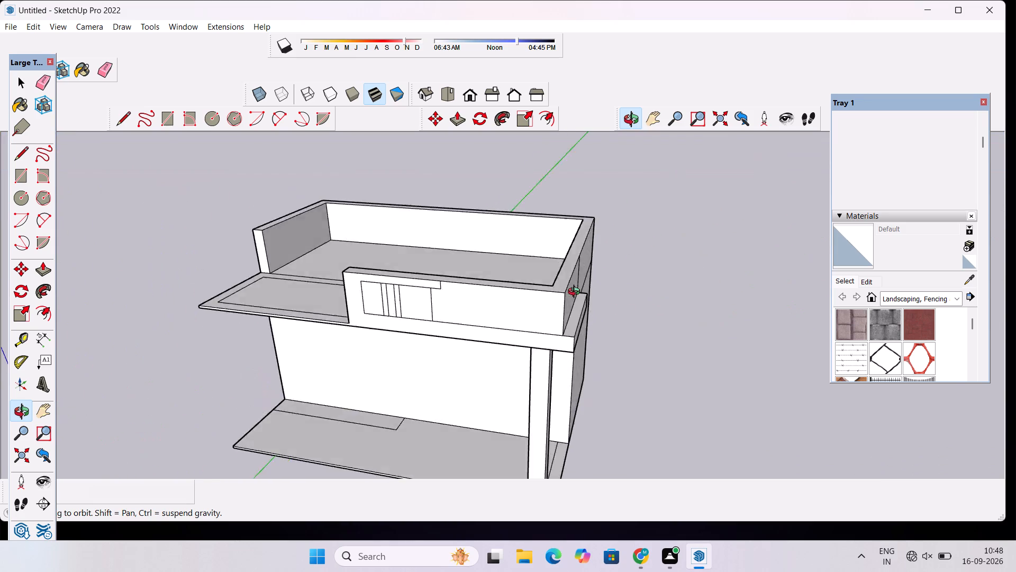
left_click_drag(576, 293, 797, 269)
left_click_drag(289, 312, 255, 337)
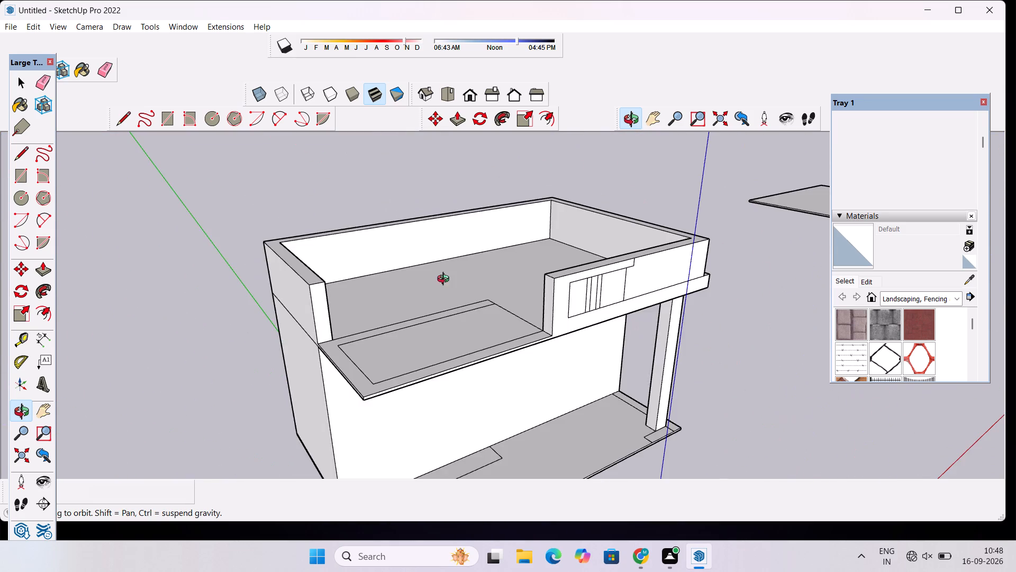
left_click_drag(527, 290, 313, 308)
scroll(312, 299, "down", 6)
left_click_drag(331, 300, 334, 337)
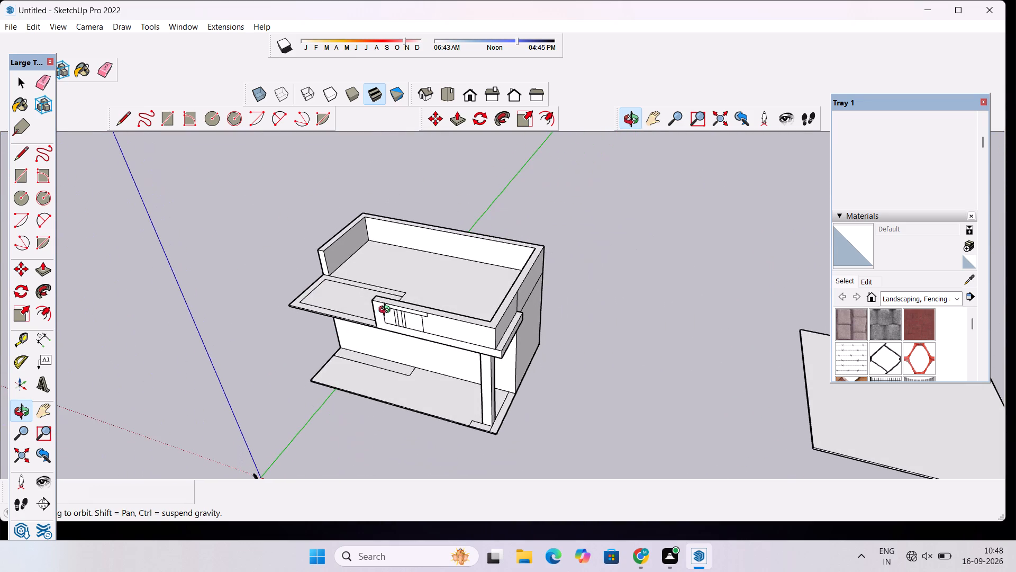
left_click_drag(412, 305, 293, 276, "shift")
left_click_drag(260, 342, 349, 267)
scroll(316, 278, "up", 5)
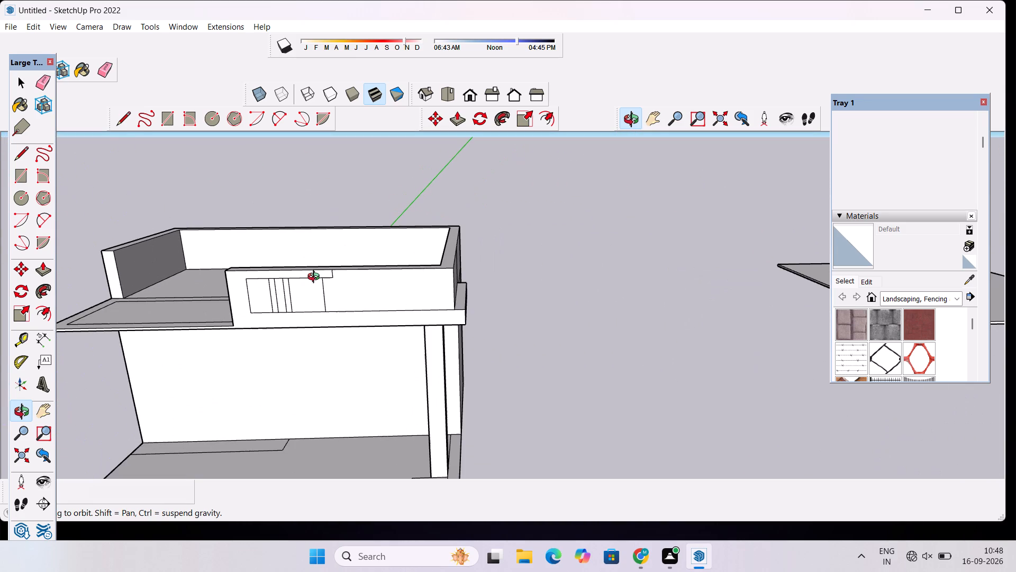
scroll(310, 291, "down", 4)
left_click_drag(311, 285, 302, 314)
scroll(294, 319, "up", 2)
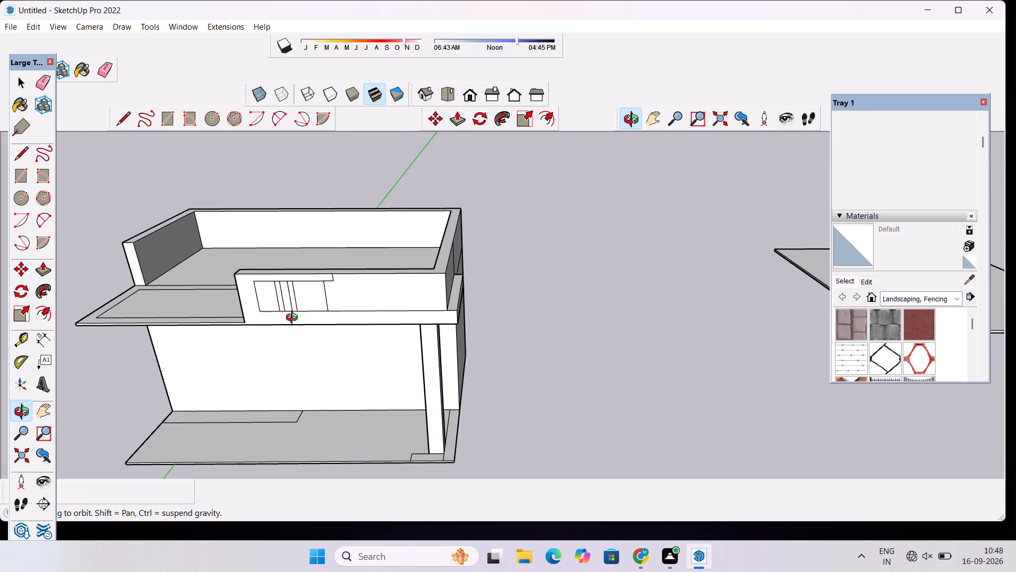
left_click_drag(320, 315, 249, 337)
scroll(244, 333, "down", 3)
left_click_drag(243, 332, 319, 322)
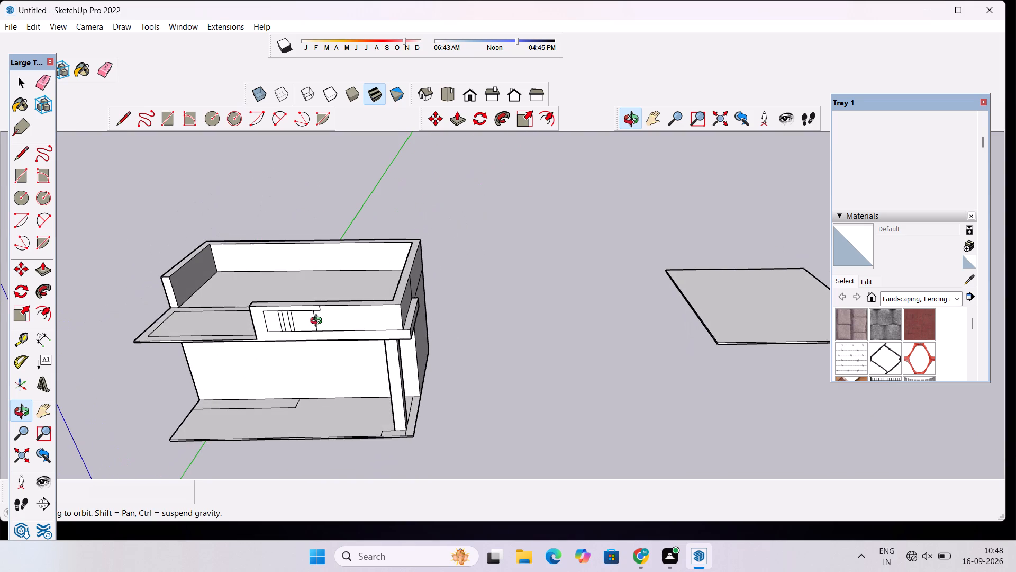
scroll(320, 311, "up", 2)
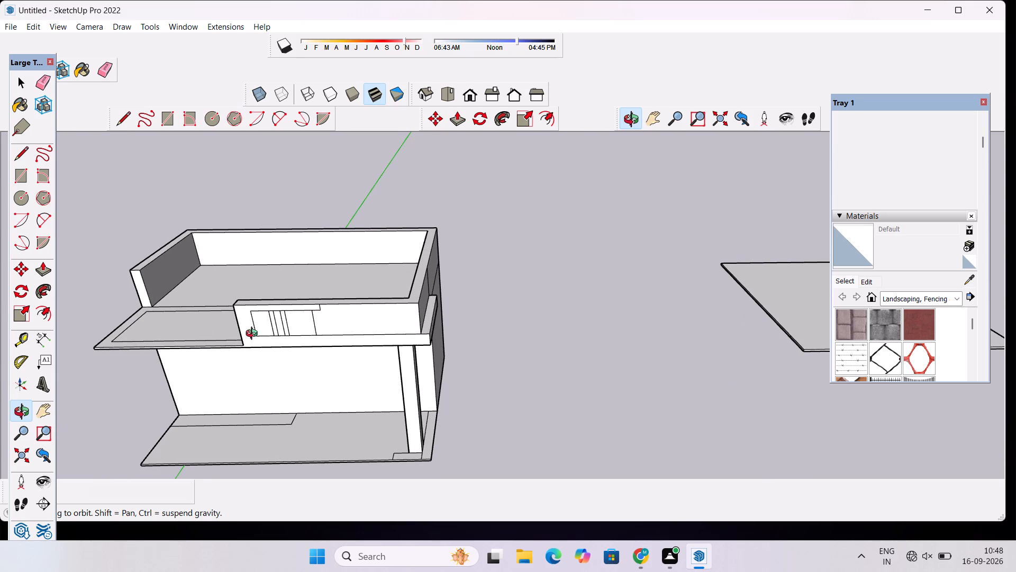
scroll(269, 301, "up", 3)
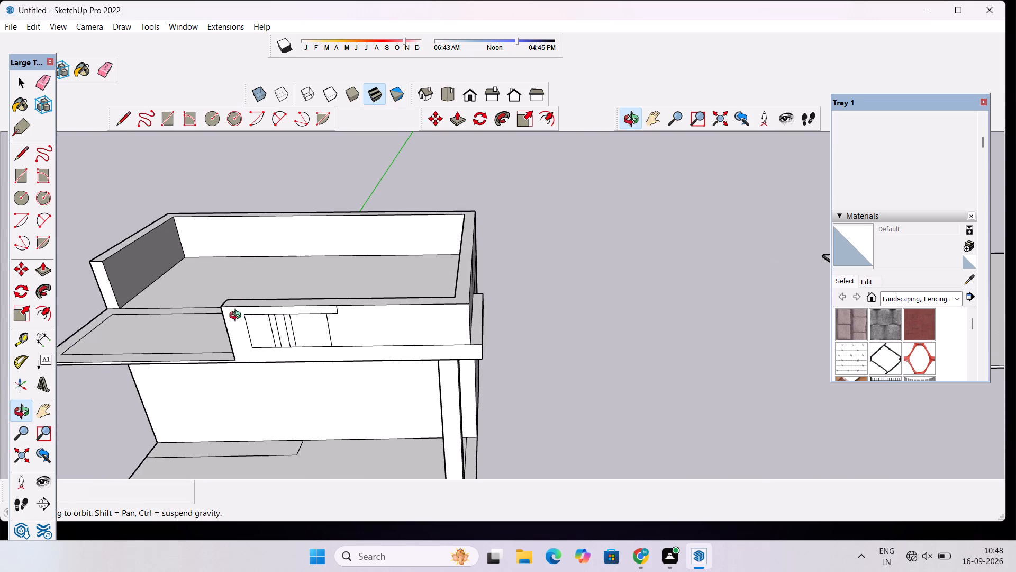
left_click_drag(237, 318, 311, 306, "shift")
scroll(311, 306, "down", 2)
left_click_drag(311, 306, 344, 301, "shift")
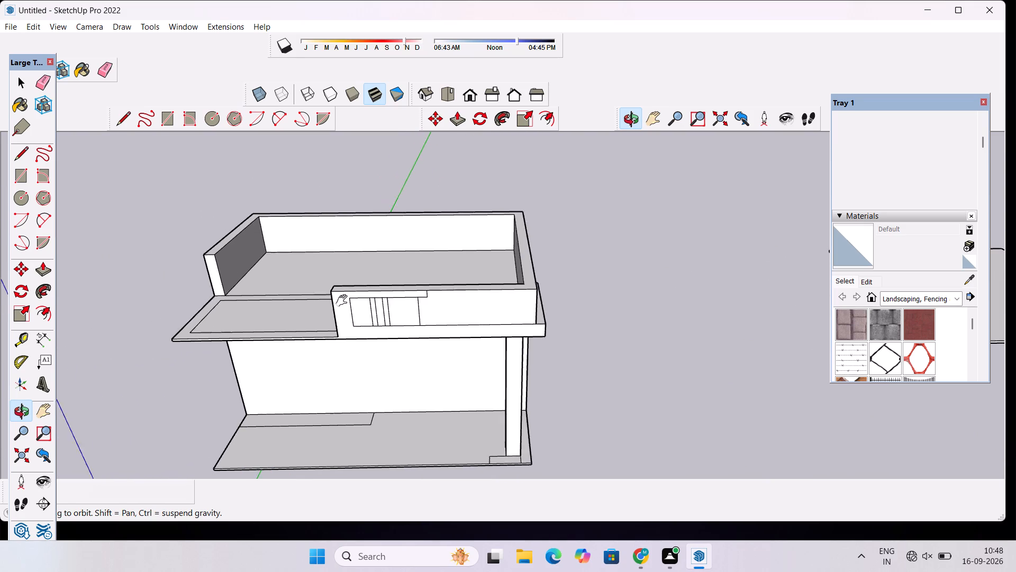
left_click_drag(344, 301, 357, 301, "shift")
scroll(314, 328, "up", 3)
left_click_drag(321, 316, 306, 347)
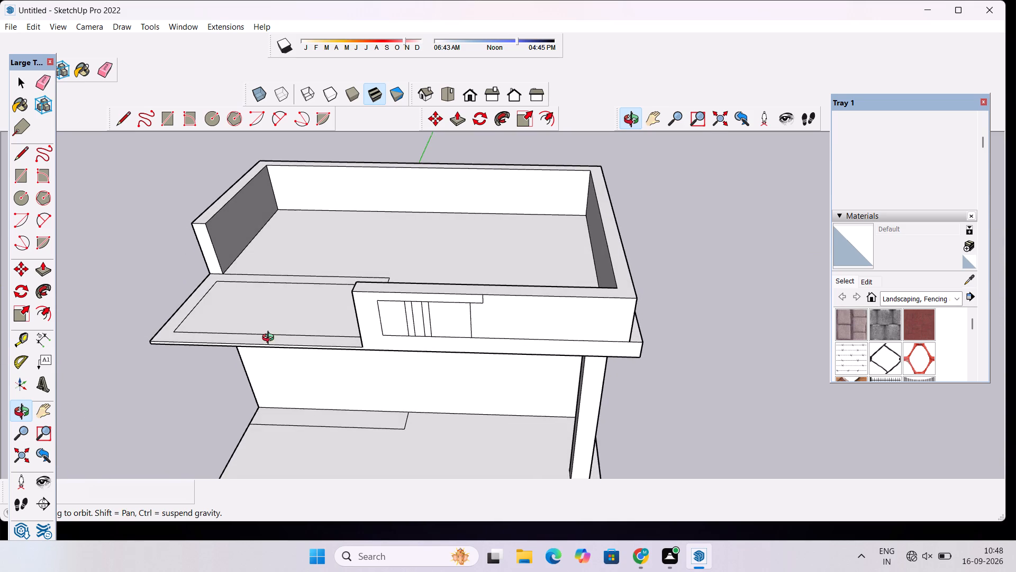
scroll(270, 339, "up", 4)
left_click_drag(264, 334, 271, 333)
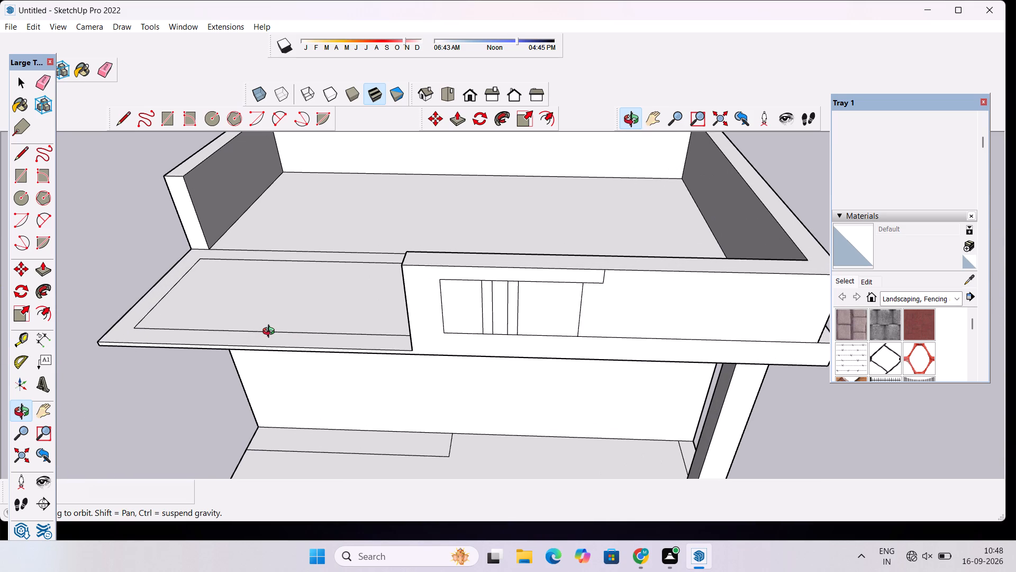
scroll(271, 333, "down", 2)
left_click_drag(403, 335, 424, 265)
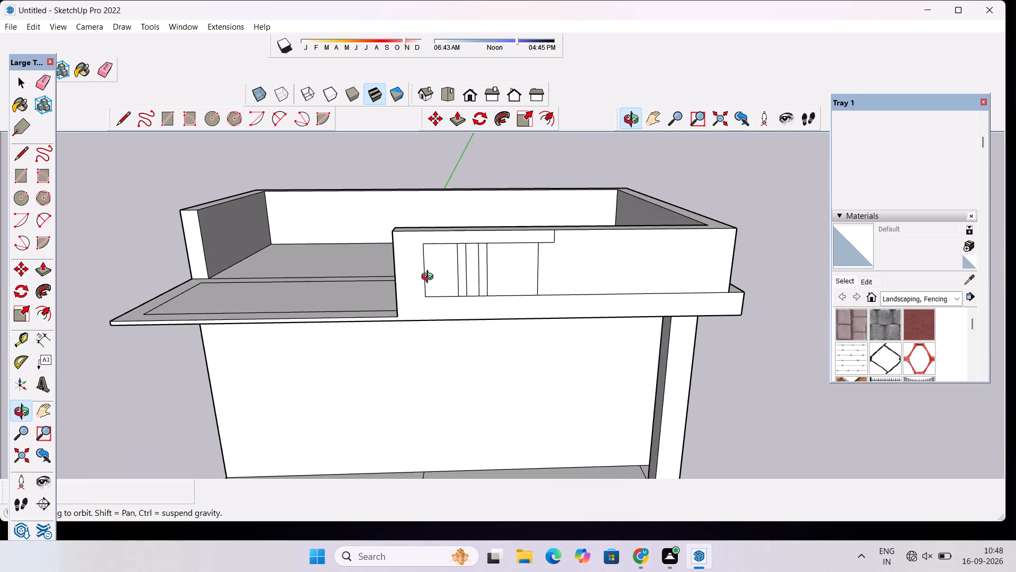
left_click_drag(477, 286, 366, 292, "shift")
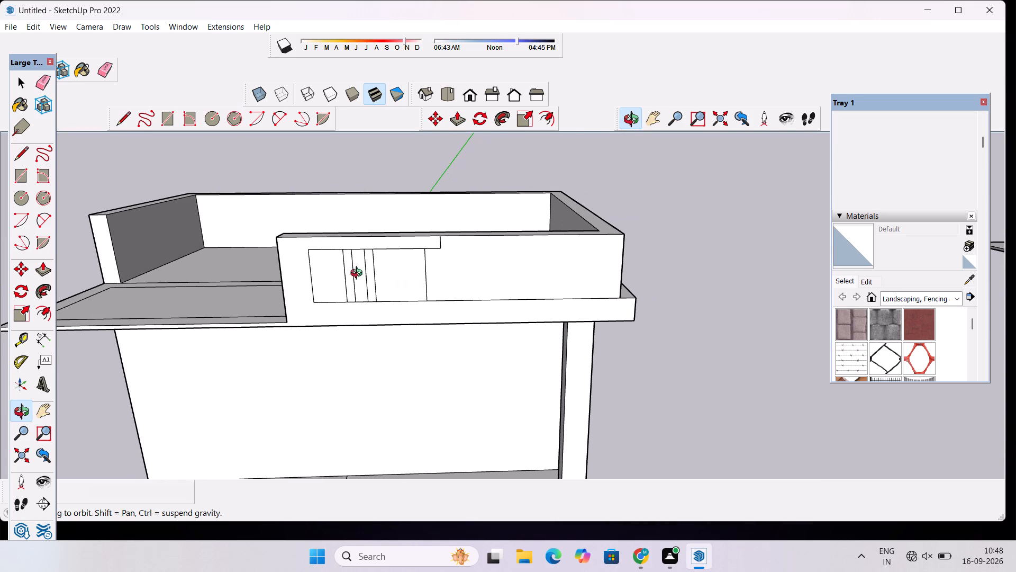
left_click_drag(401, 260, 382, 329)
scroll(386, 294, "up", 5)
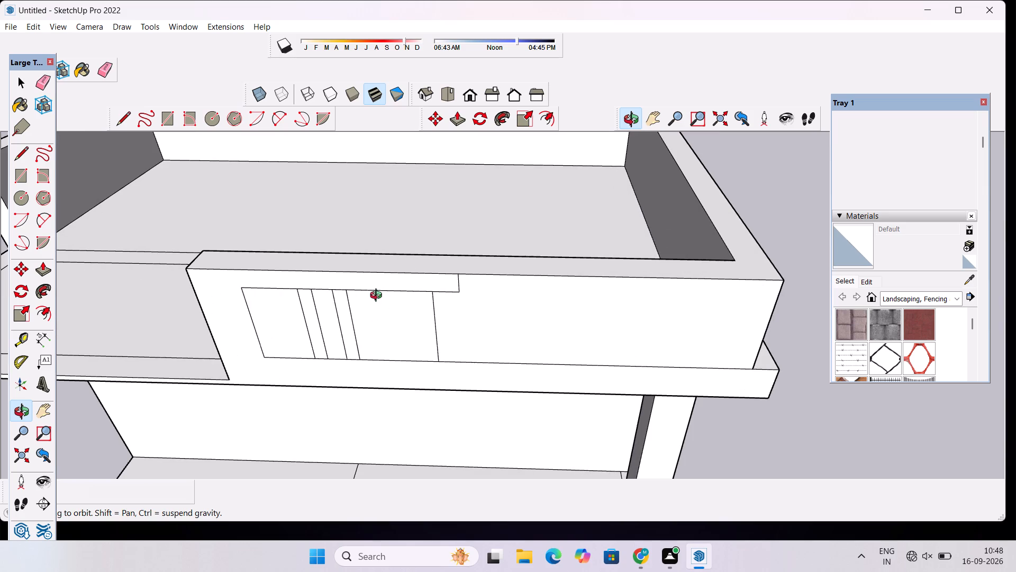
Examine the front wall panel, its vertical strips and the border face around it from the front and above.
scroll(352, 302, "down", 4)
left_click_drag(343, 302, 366, 315)
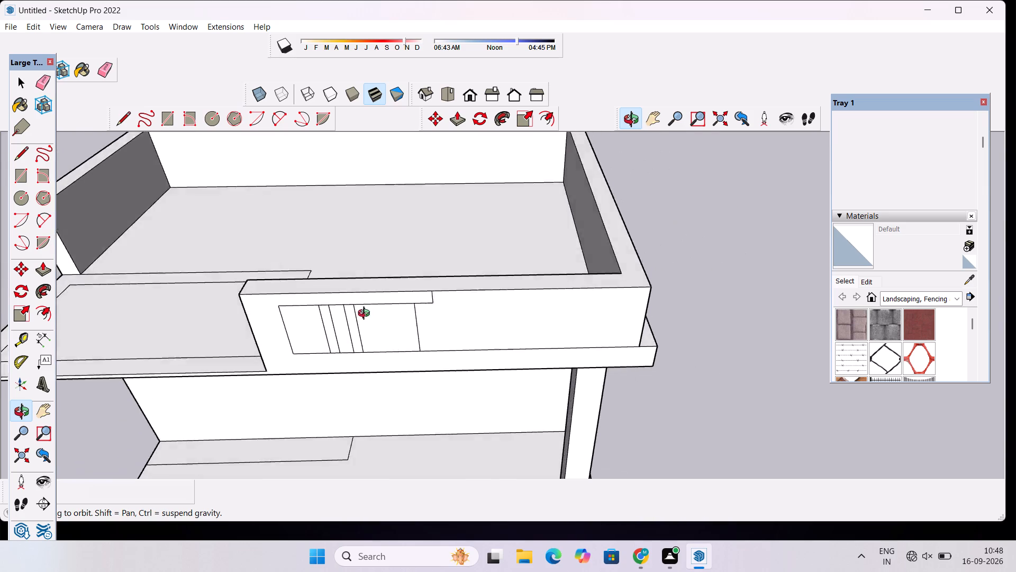
left_click_drag(366, 315, 427, 281)
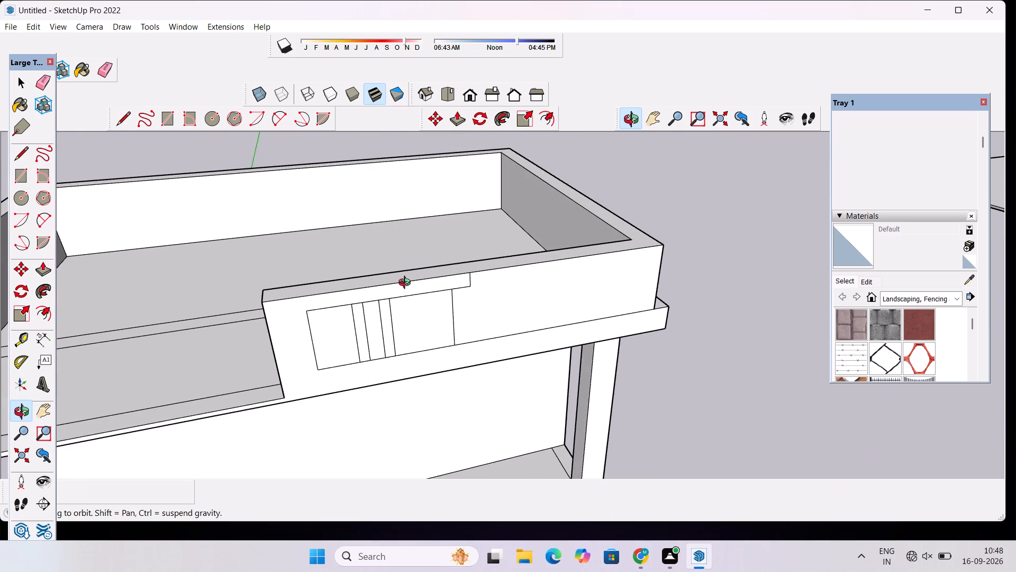
scroll(407, 284, "up", 3)
left_click_drag(429, 300, 417, 293)
scroll(410, 283, "up", 2)
key("p")
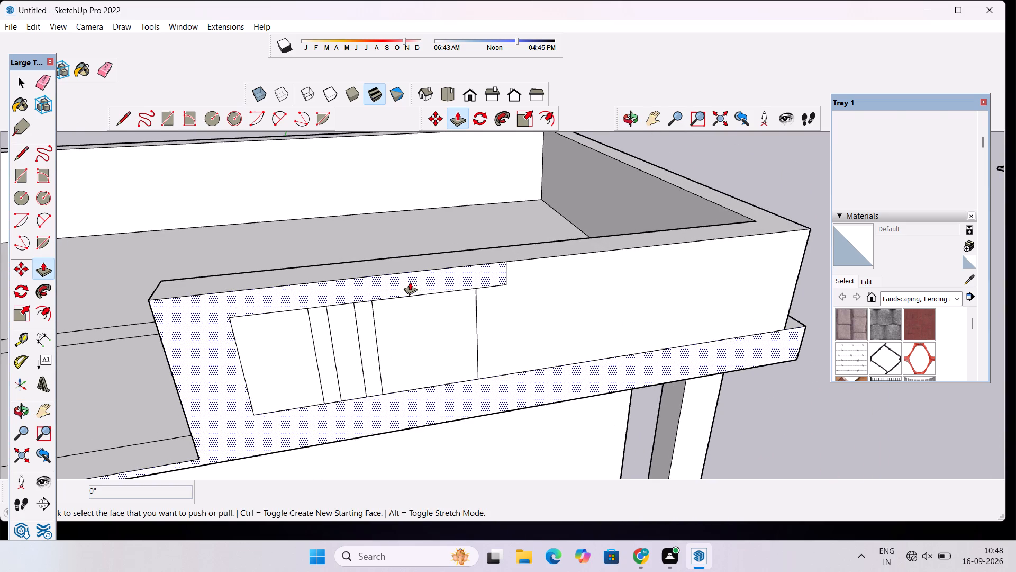
left_click(629, 119)
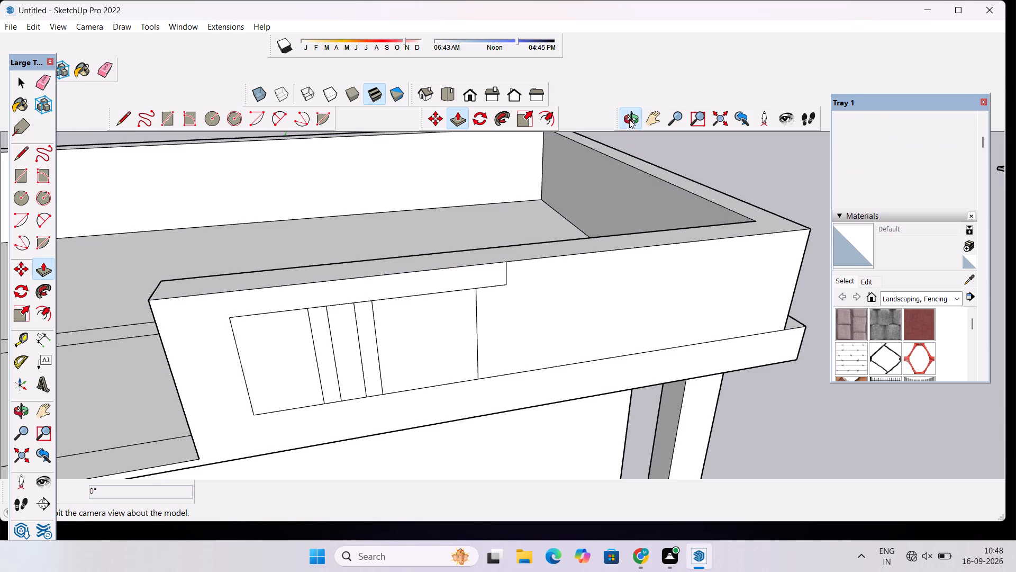
left_click_drag(571, 293, 513, 241)
scroll(501, 258, "down", 3)
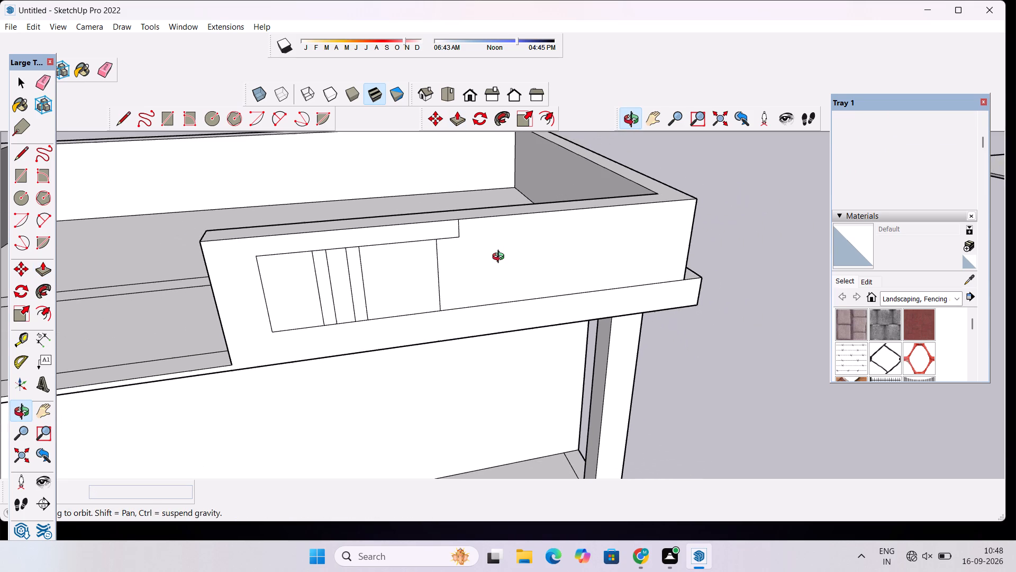
left_click_drag(351, 300, 449, 269, "shift")
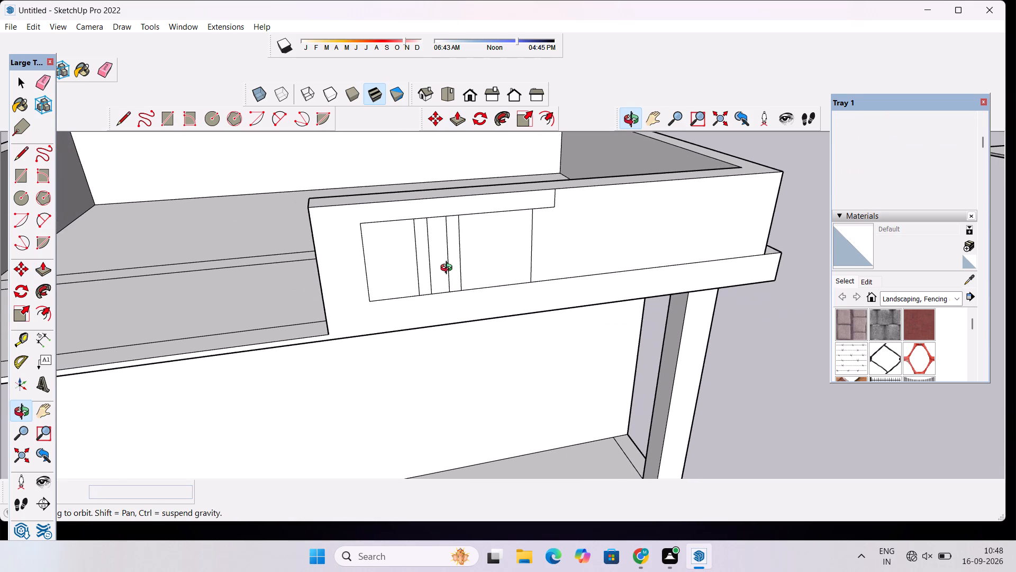
scroll(446, 278, "down", 2)
left_click_drag(416, 315, 408, 266)
scroll(520, 238, "up", 3)
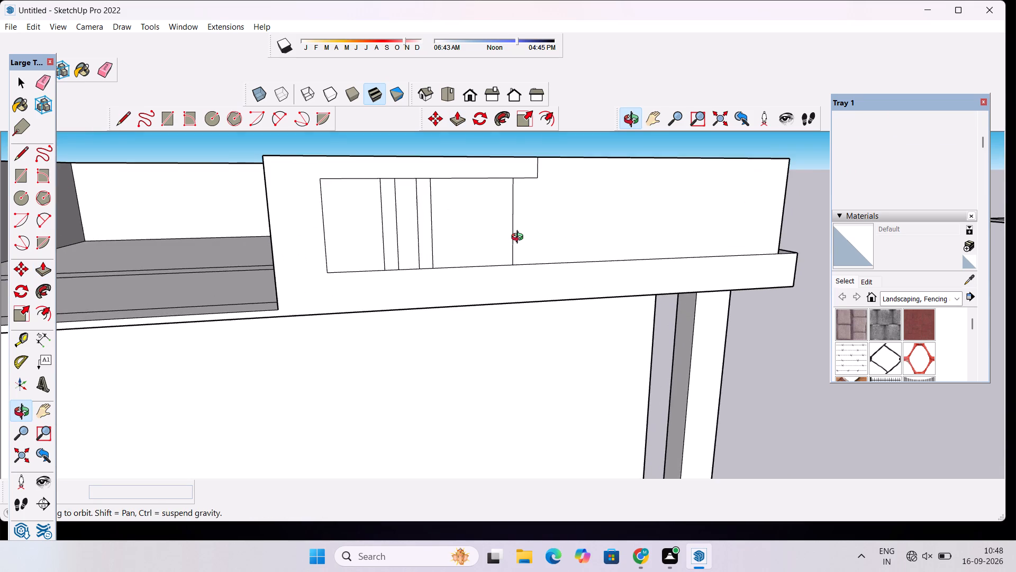
Draw a 6' vertical line across the front band, from the panel's bottom edge just beyond the narrow strips to the slab's lower edge.
scroll(520, 247, "up", 1)
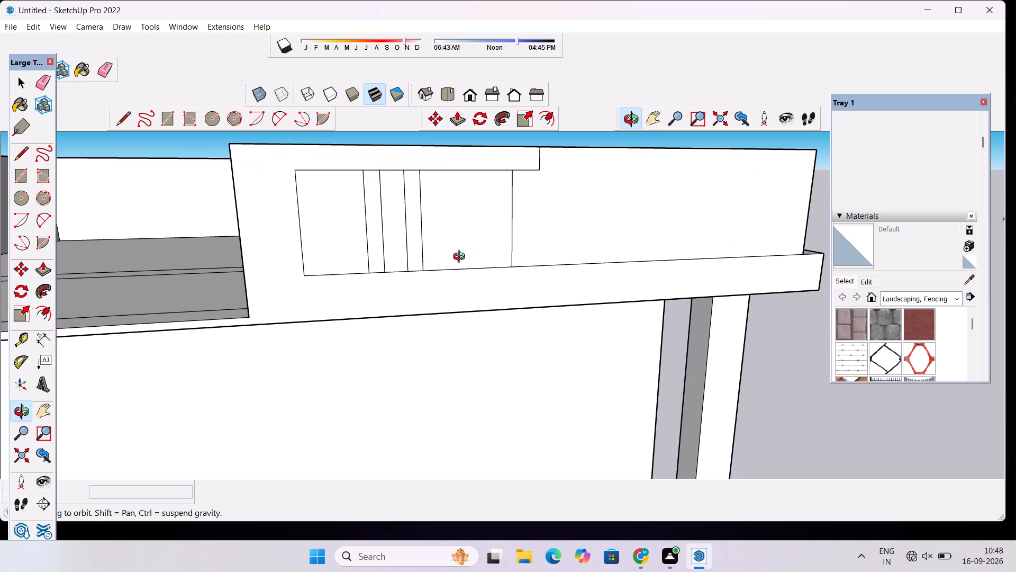
scroll(425, 267, "up", 2)
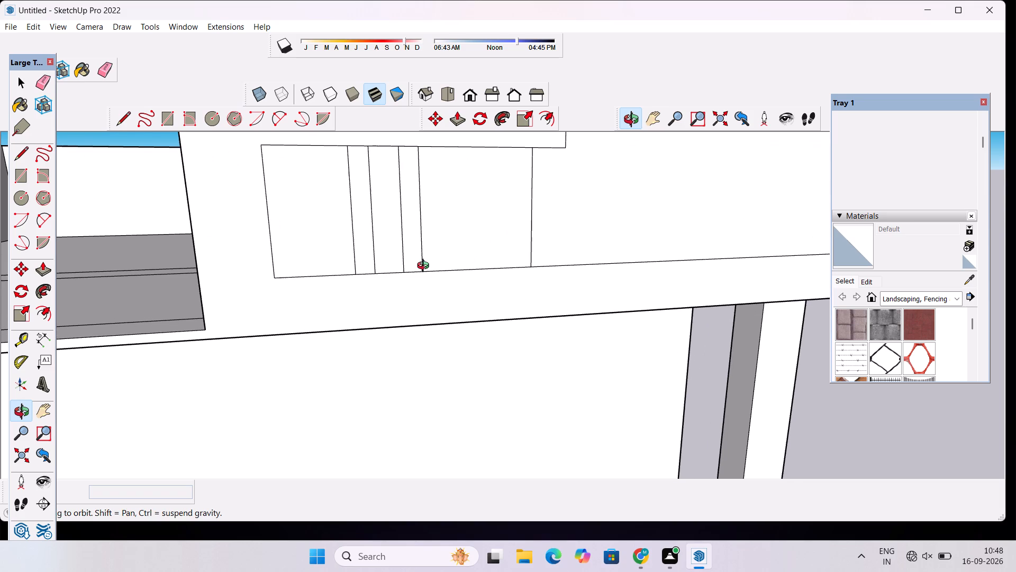
key("l")
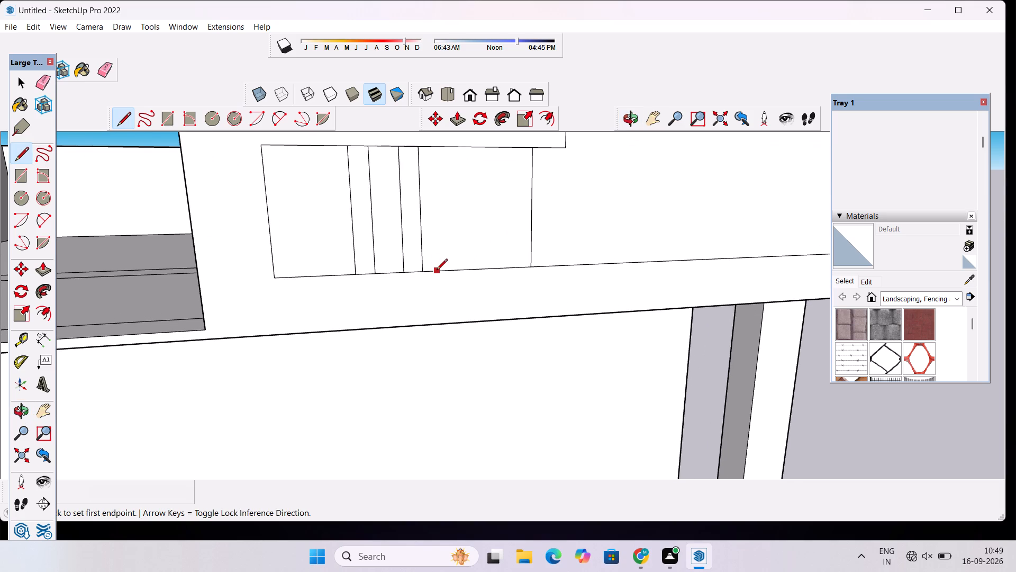
left_click(437, 271)
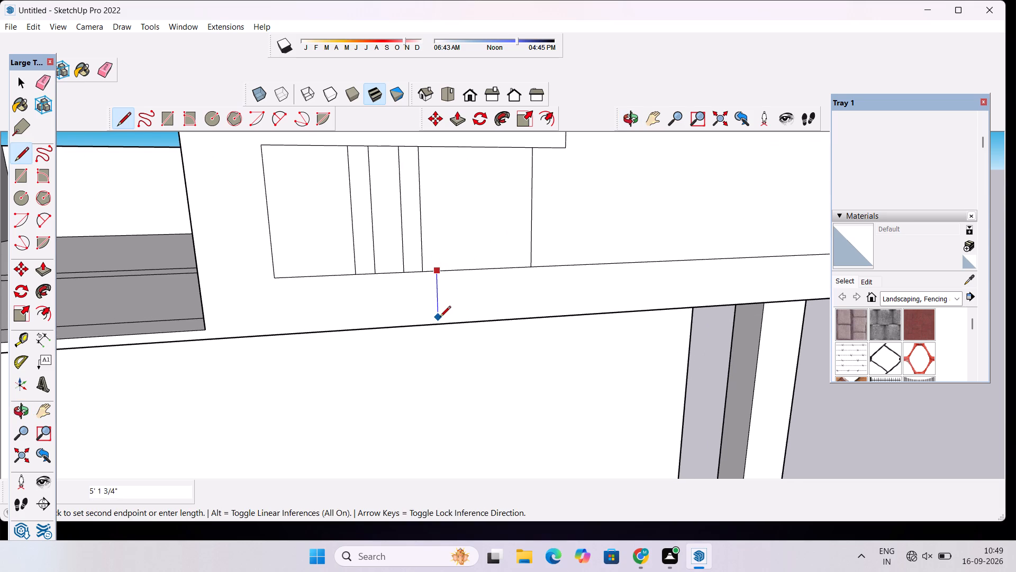
left_click(440, 323)
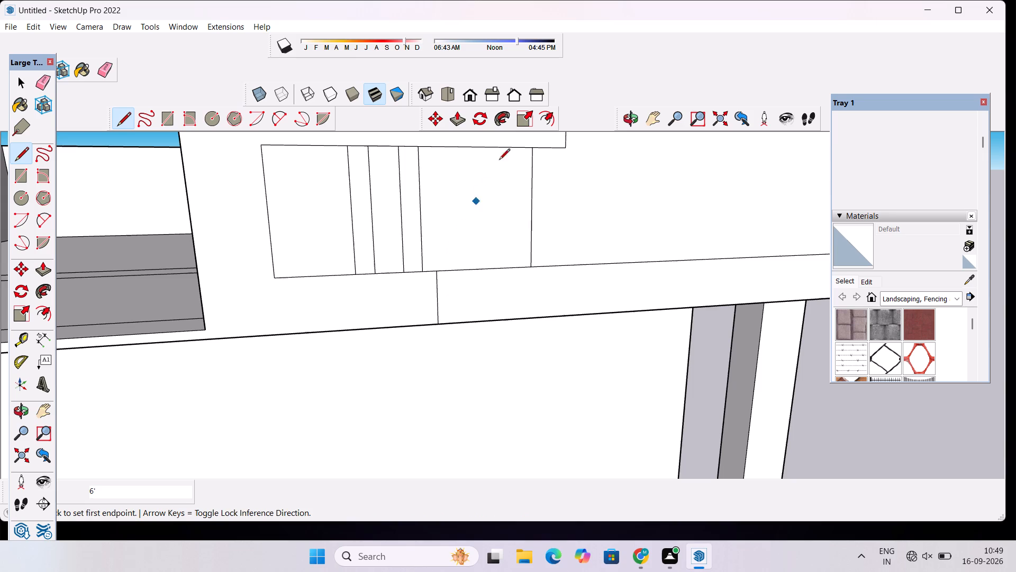
Push/Pull the C-shaped border face around the front wall panel outward by 1'.
left_click(634, 120)
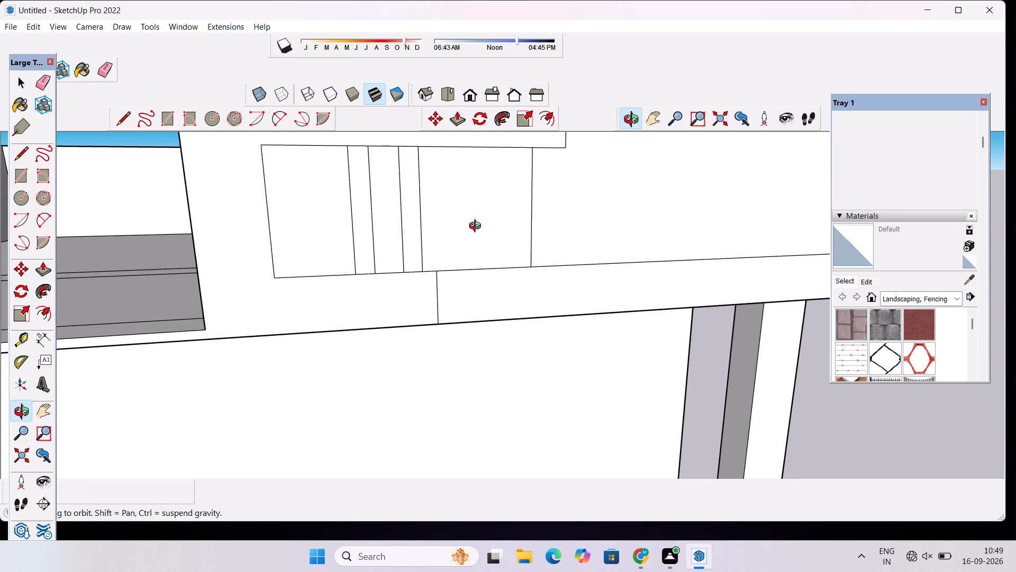
left_click_drag(477, 228, 447, 266, "shift")
scroll(429, 269, "down", 1, "shift")
left_click_drag(424, 269, 401, 283, "shift")
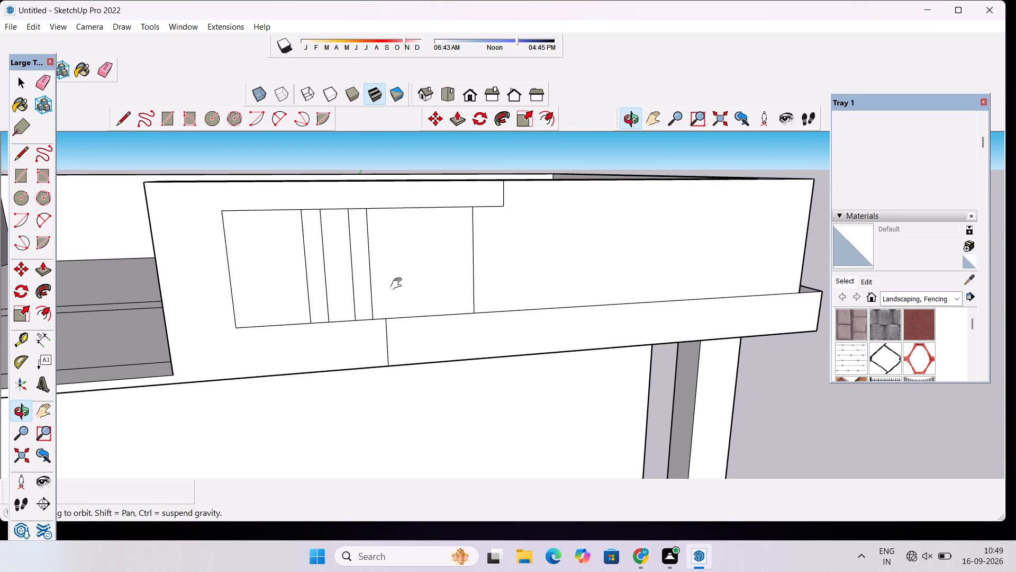
scroll(398, 284, "down", 1, "shift")
left_click_drag(443, 266, 409, 288, "shift")
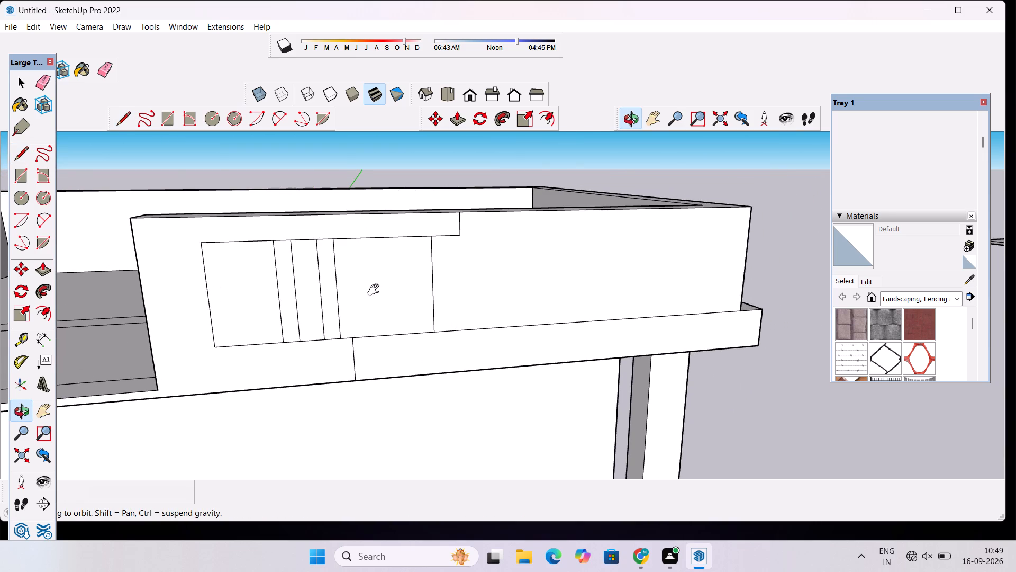
scroll(376, 290, "up", 3, "shift")
left_click(402, 283, "shift")
scroll(406, 282, "down", 5)
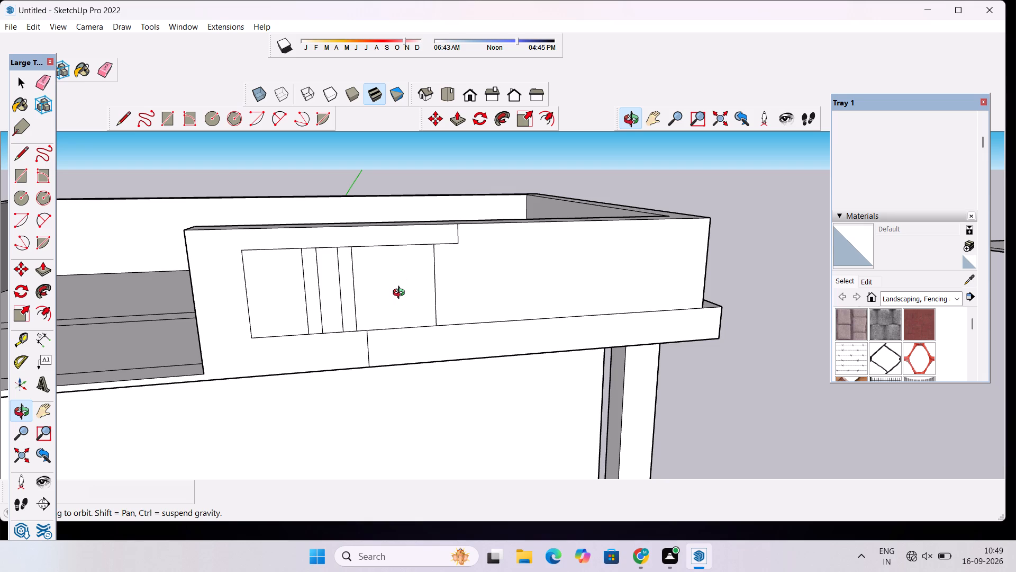
key("p")
left_click(263, 237)
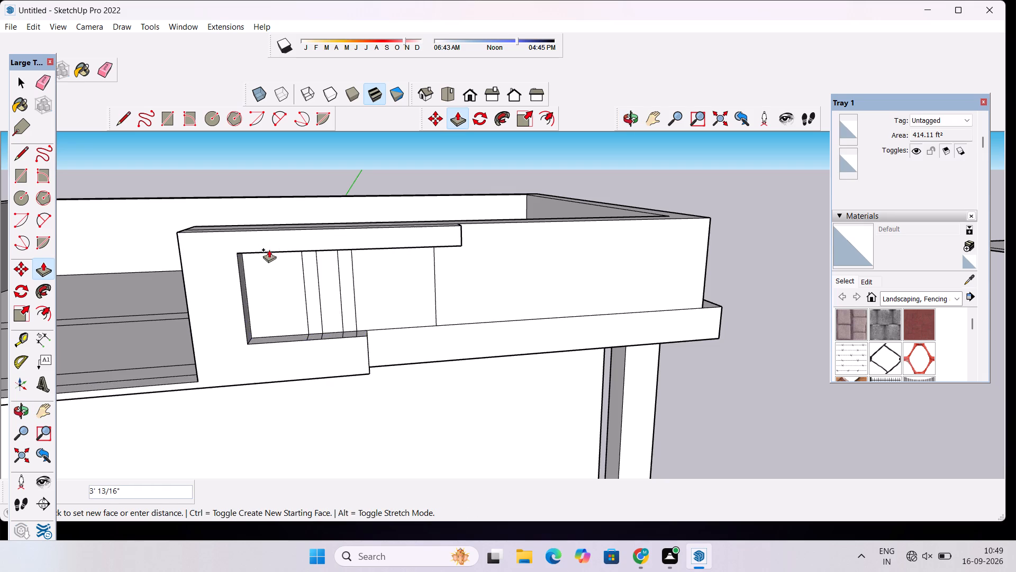
scroll(269, 249, "down", 1)
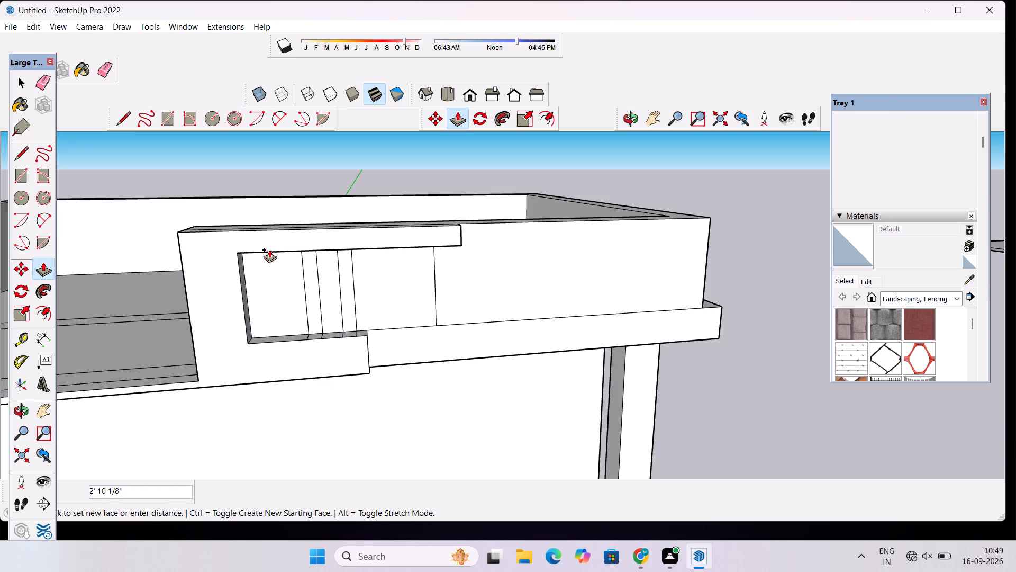
type("1'")
key("Return")
Erase the four short seam lines crossing the upward-facing ledge of the border's lower arm, below the vertical strips.
left_click(629, 122)
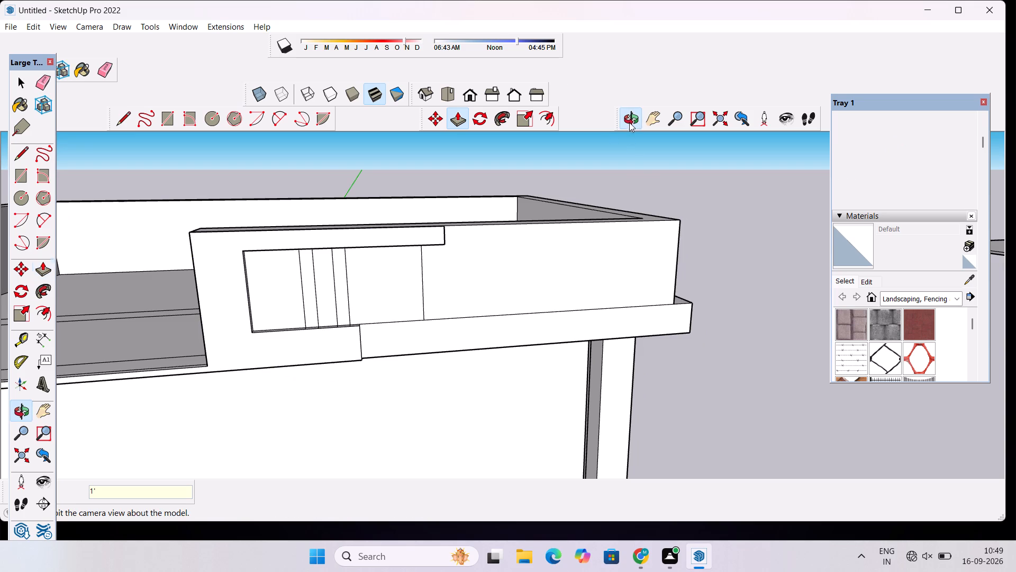
left_click_drag(553, 217, 326, 247)
scroll(320, 265, "up", 11)
left_click_drag(397, 275, 350, 307)
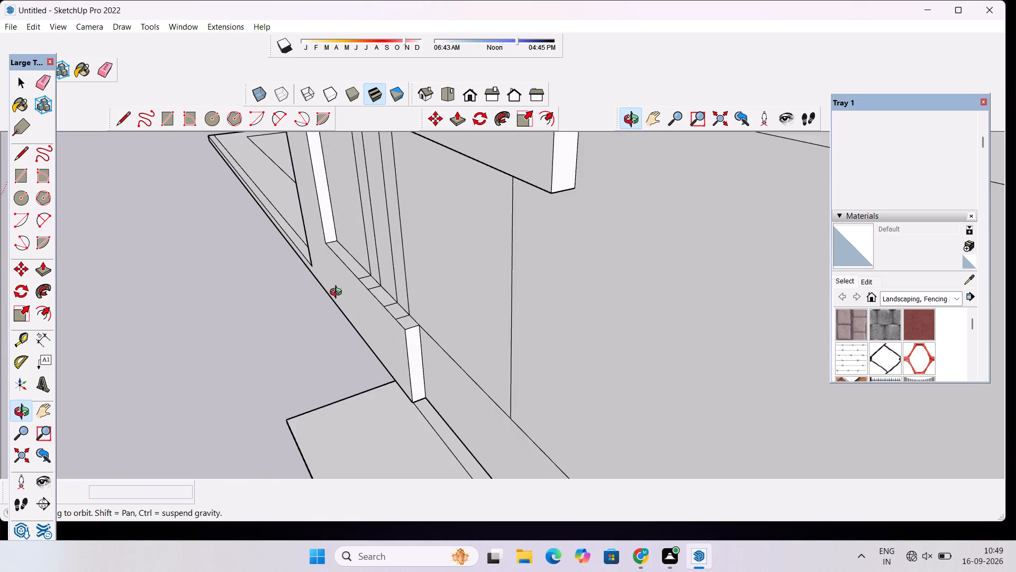
scroll(342, 292, "up", 8)
key("e")
scroll(368, 279, "up", 1)
left_click_drag(380, 243, 380, 244)
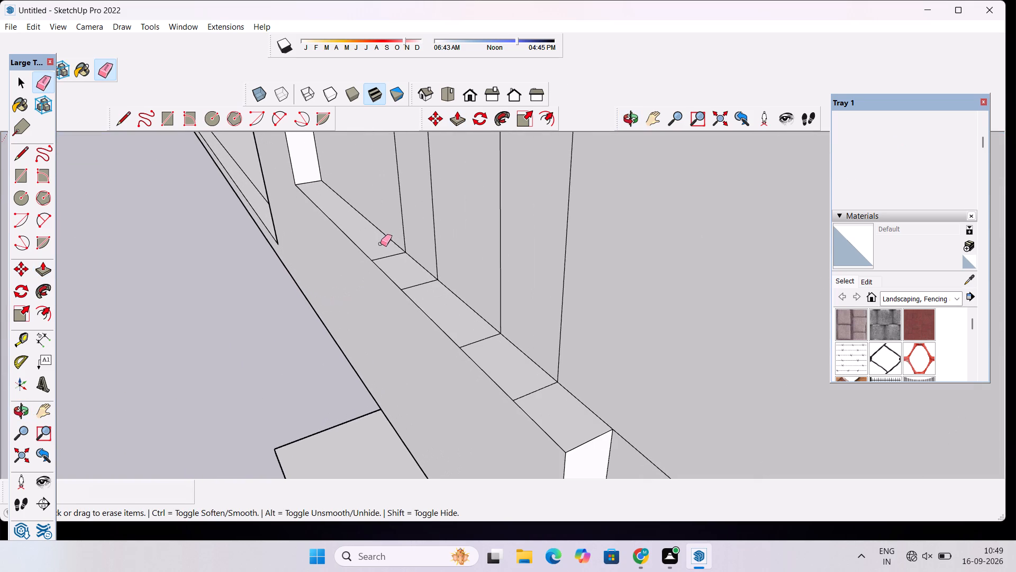
left_click_drag(380, 244, 418, 294)
scroll(364, 229, "down", 6)
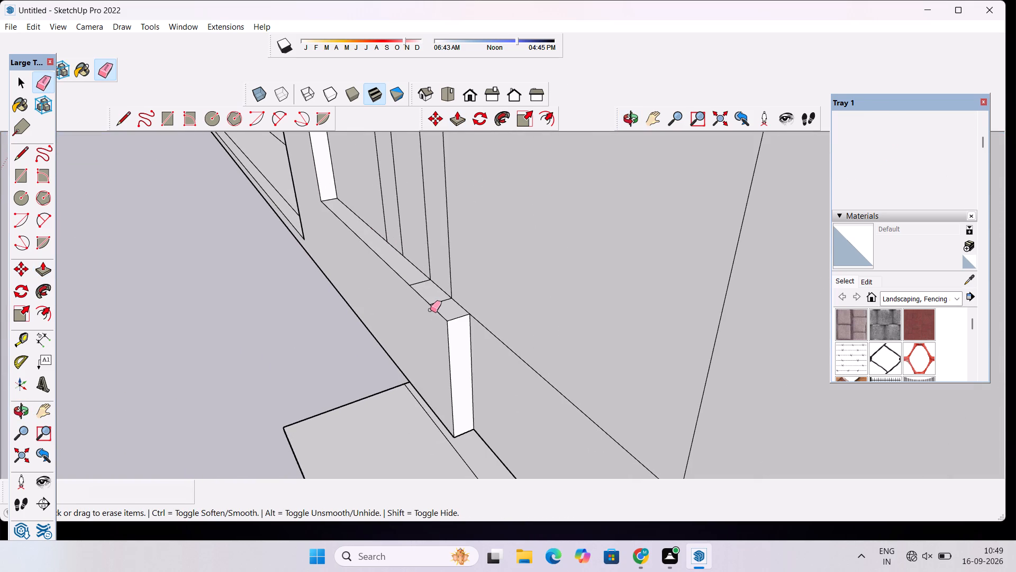
scroll(429, 309, "up", 8)
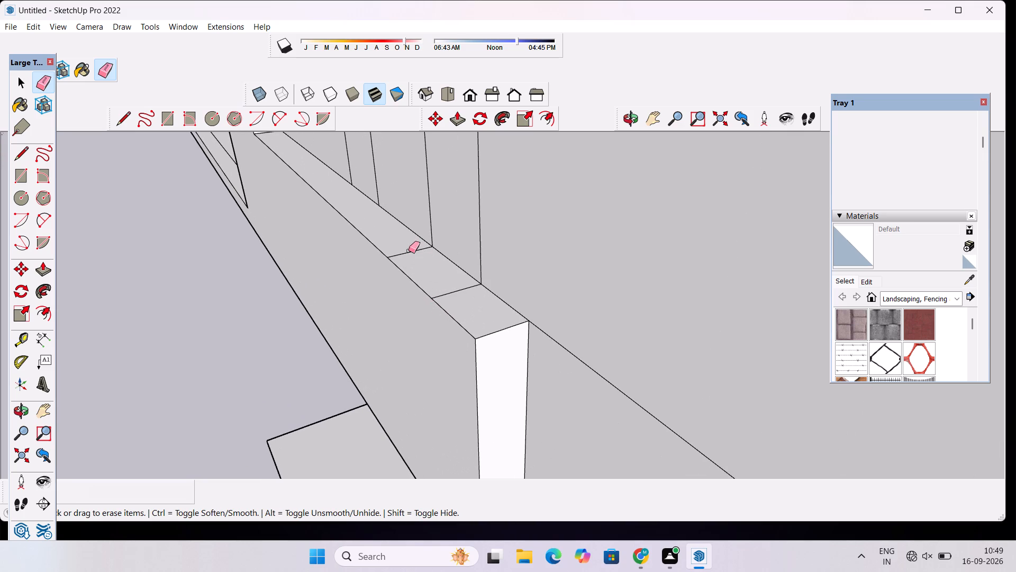
left_click_drag(408, 251, 416, 265)
left_click_drag(433, 282, 448, 304)
scroll(449, 299, "down", 5)
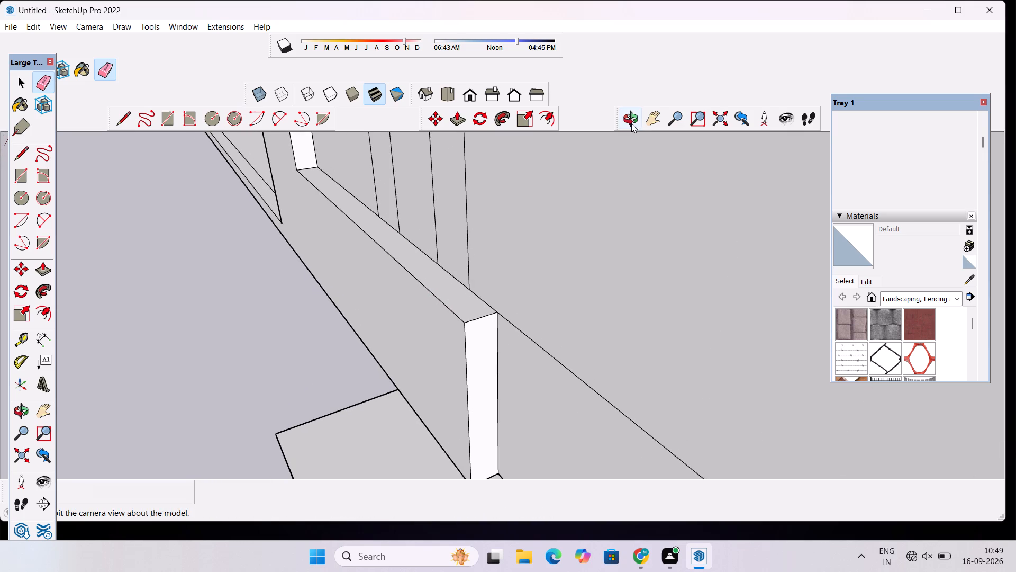
Examine the projecting border around the front panel and the whole upper storey from the front, side and above.
left_click(629, 120)
left_click_drag(441, 230, 488, 221)
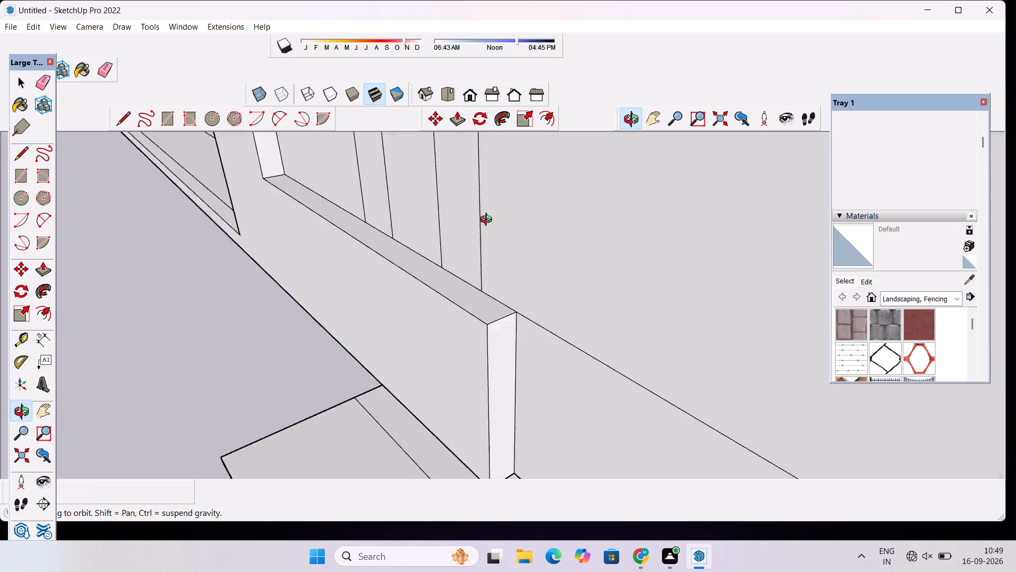
left_click_drag(488, 221, 609, 166)
scroll(449, 269, "down", 9)
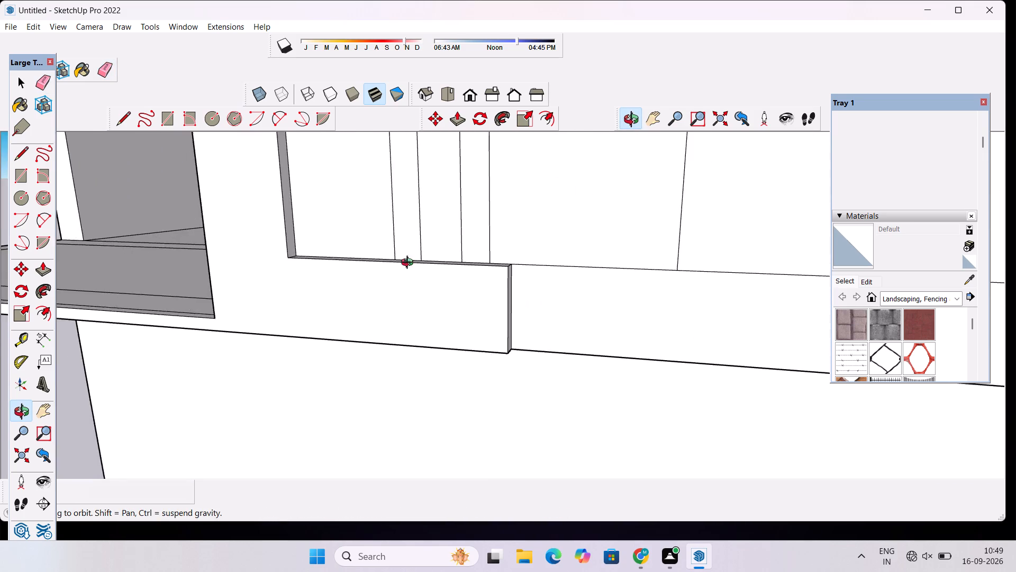
left_click_drag(410, 264, 527, 227)
scroll(493, 232, "down", 5)
left_click_drag(491, 219, 460, 319)
scroll(448, 312, "up", 4)
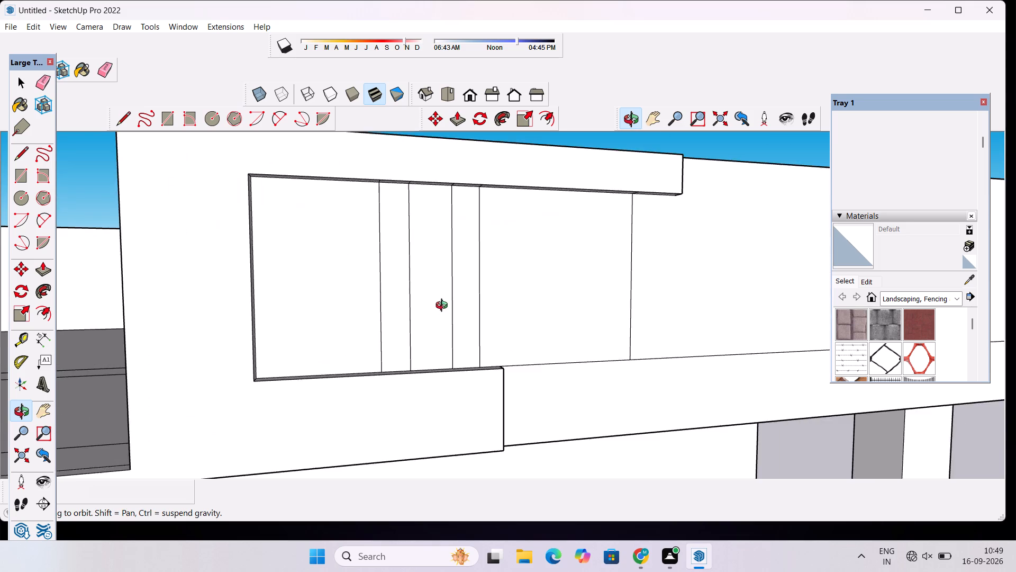
left_click_drag(448, 306, 668, 330)
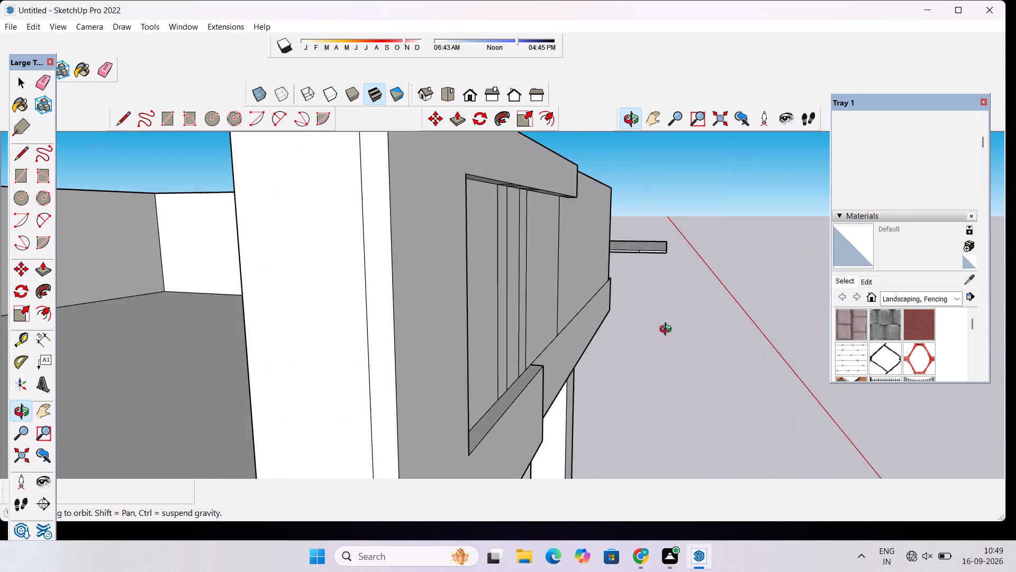
scroll(664, 328, "down", 10)
left_click_drag(661, 305, 651, 404)
scroll(640, 337, "up", 5)
left_click_drag(626, 347, 654, 351)
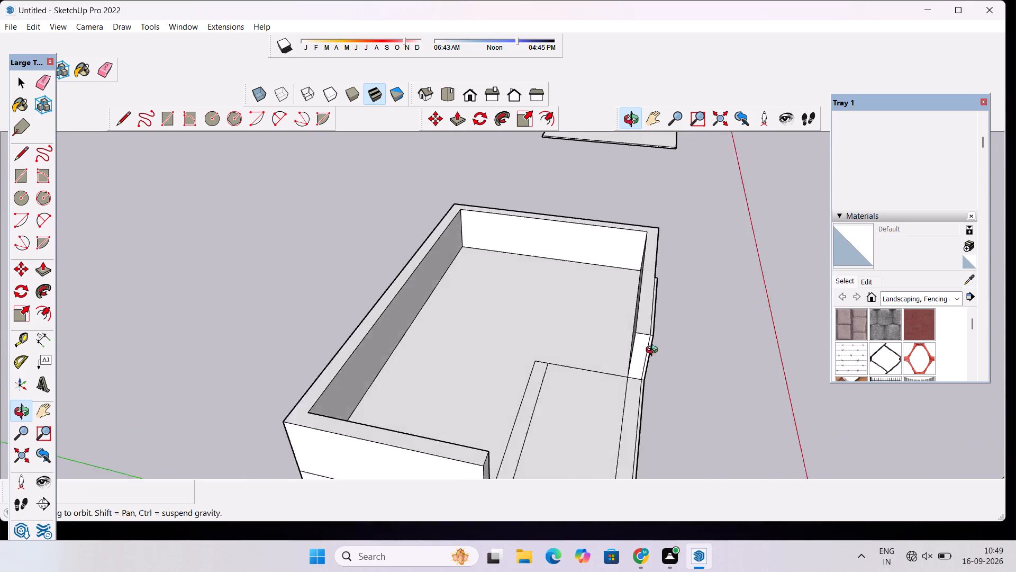
left_click_drag(654, 351, 378, 262)
Push/Pull the two narrow vertical strips in the front panel outward by 1', level with the surrounding border.
scroll(540, 325, "up", 5)
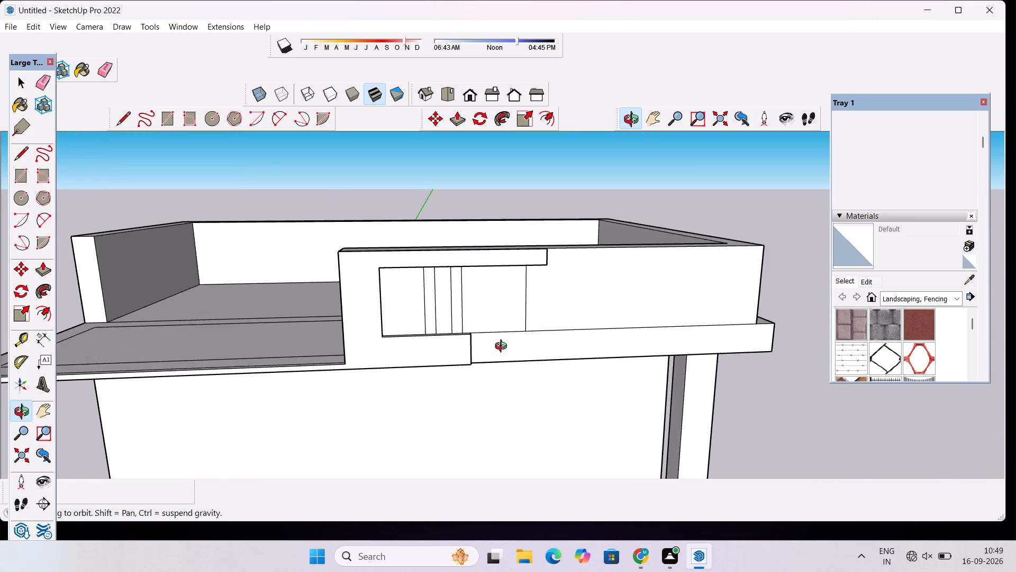
left_click_drag(503, 347, 465, 324)
scroll(457, 304, "up", 9)
key("p")
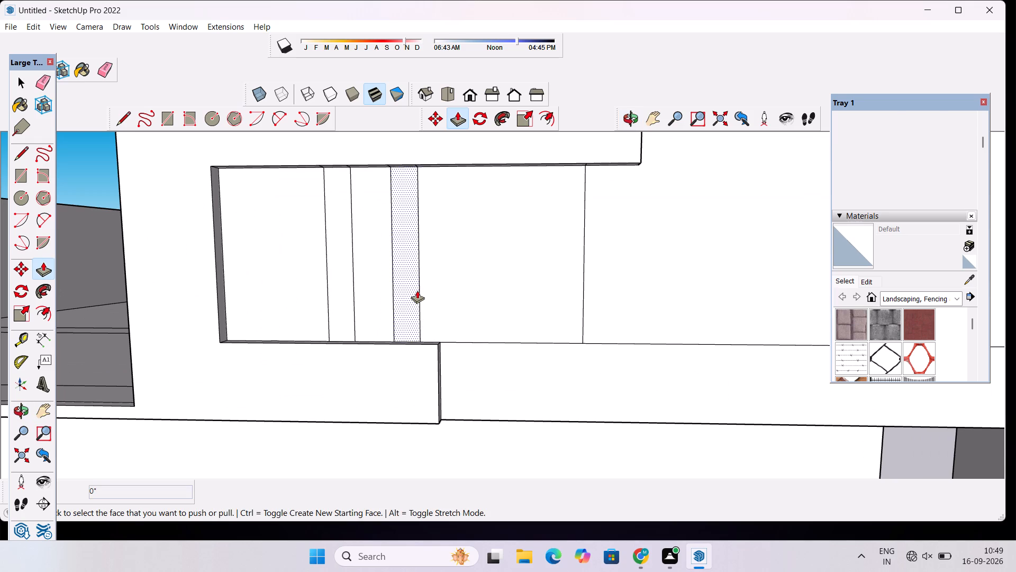
left_click(412, 292)
left_click(430, 346)
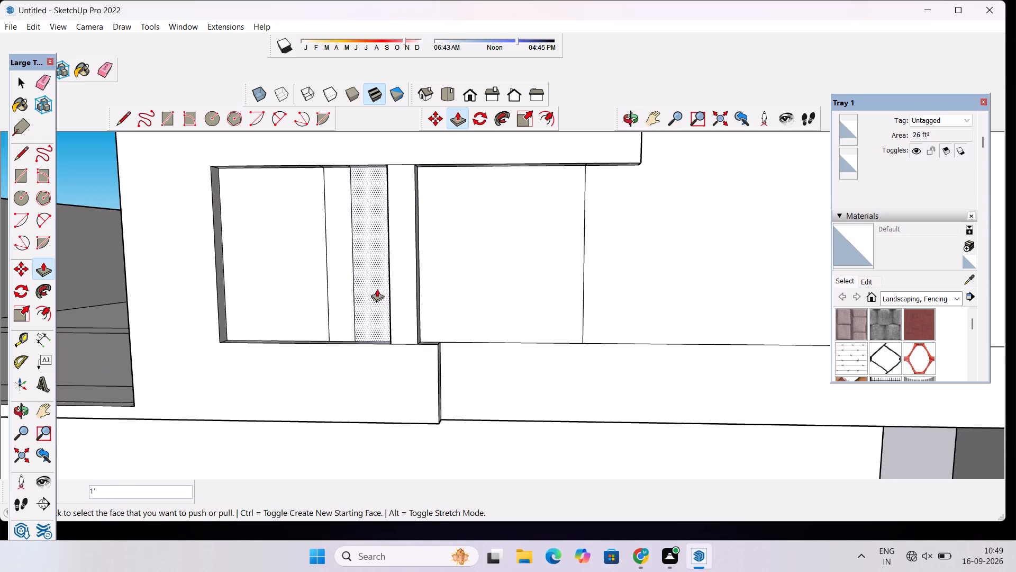
left_click(351, 268)
left_click(398, 340)
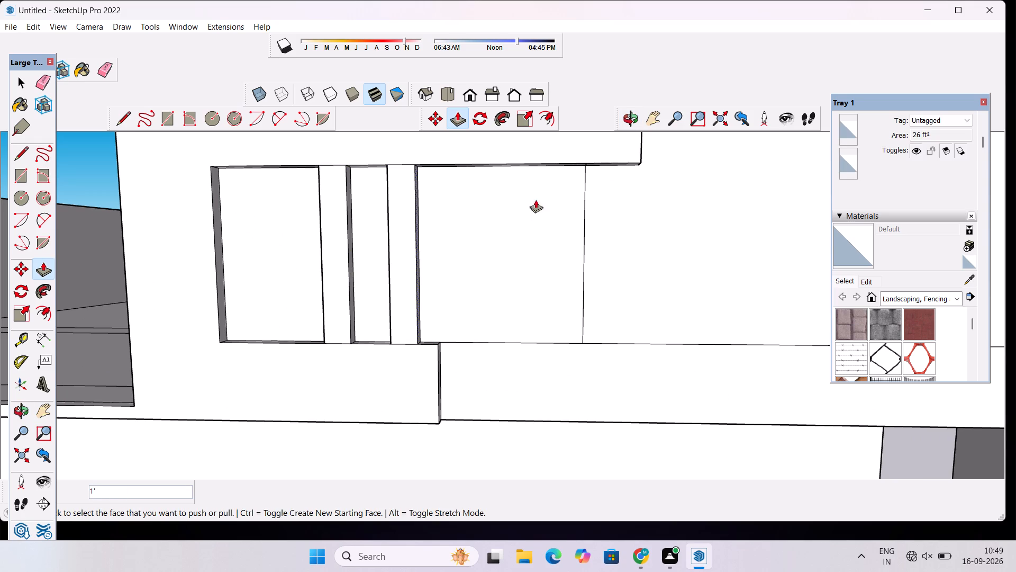
Erase the short seam line crossing the end face of the projecting border's upper arm.
left_click(620, 122)
left_click_drag(646, 208, 414, 248)
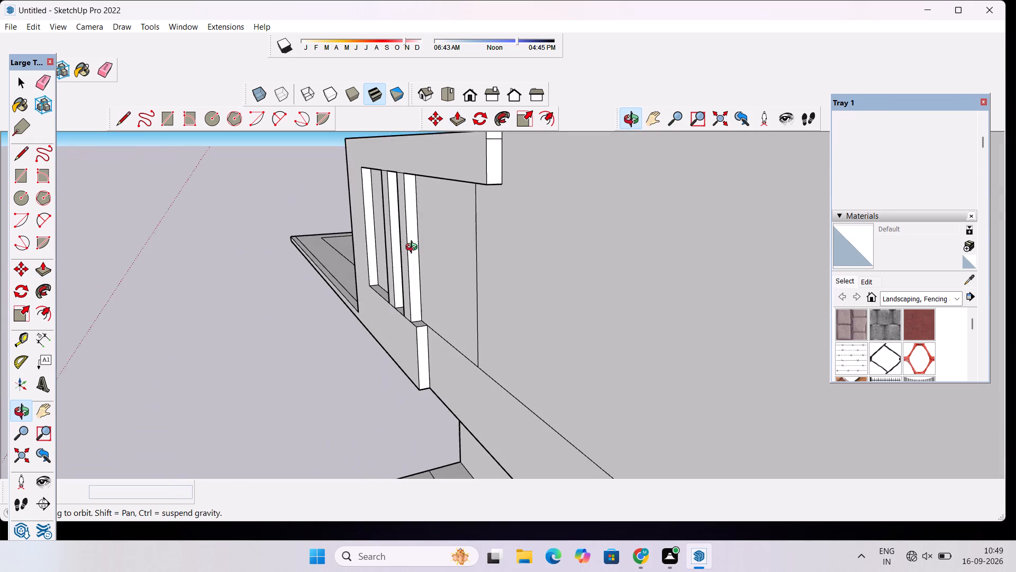
left_click_drag(414, 248, 383, 355)
scroll(470, 278, "up", 5)
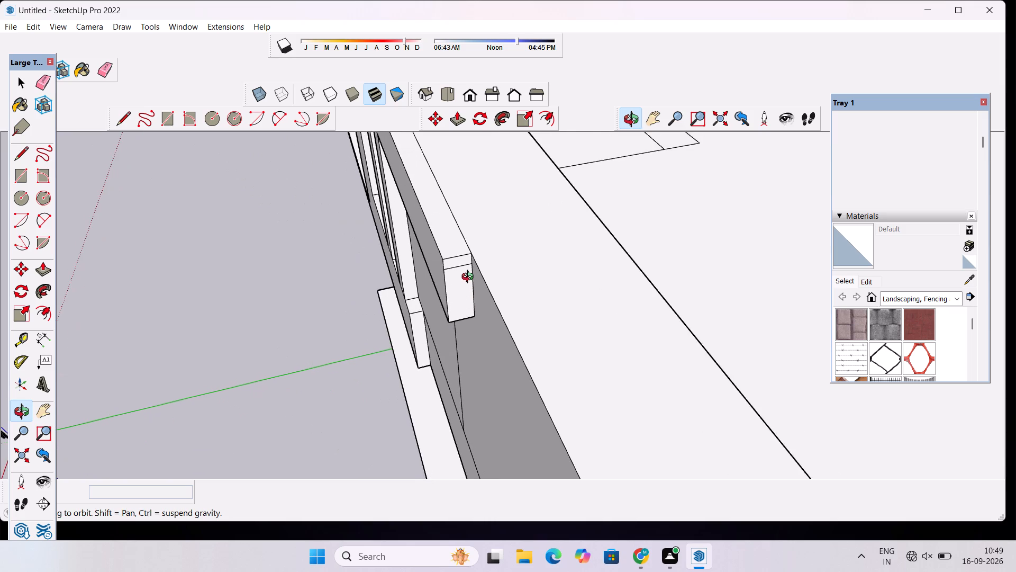
scroll(470, 278, "up", 2)
key("e")
left_click_drag(460, 256, 460, 261)
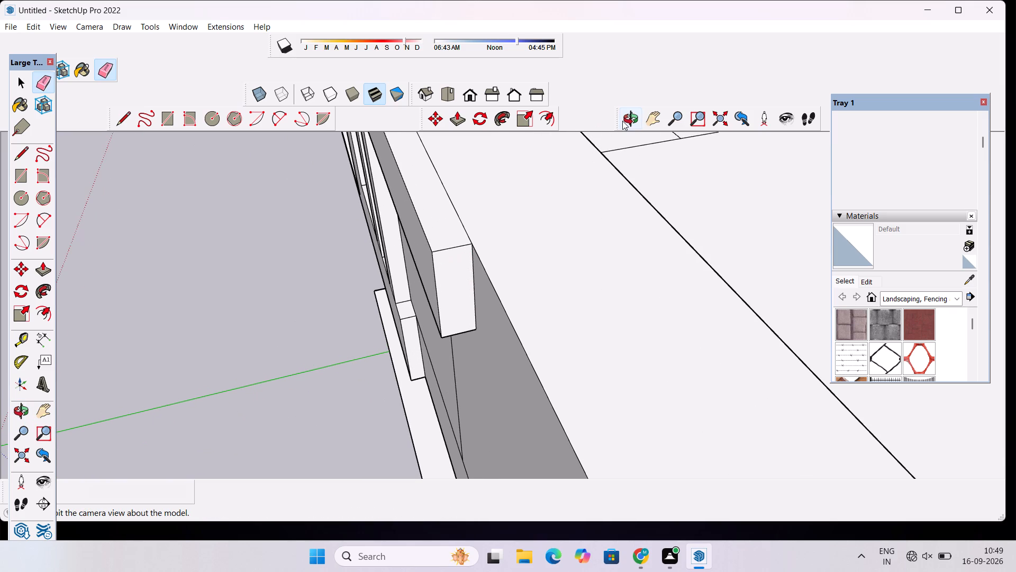
Draw a vertical line extending the front panel's free vertical edge down to the wall's bottom edge.
left_click(622, 121)
left_click_drag(492, 229, 566, 231)
scroll(555, 222, "down", 6)
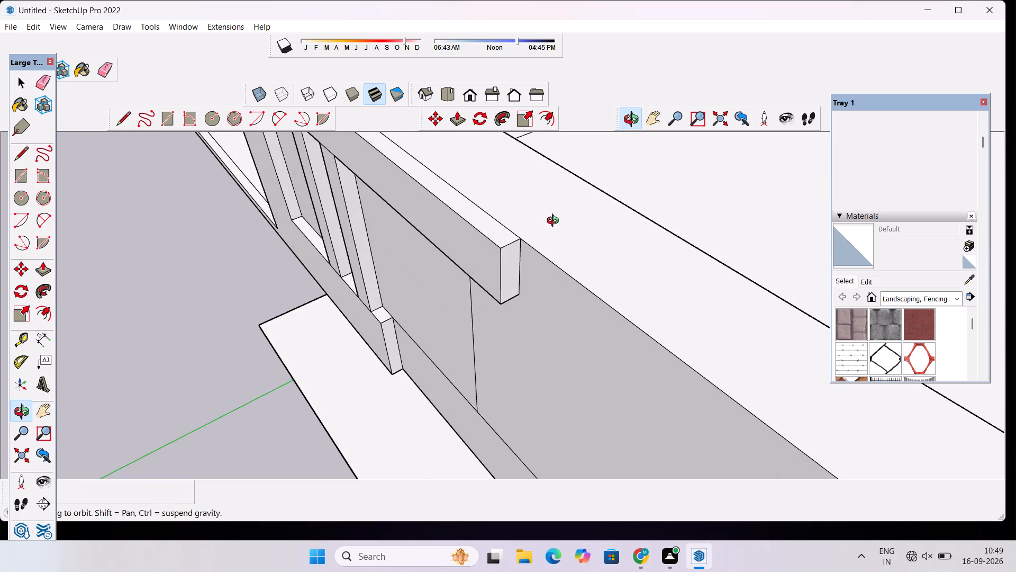
scroll(502, 252, "down", 4)
left_click_drag(437, 268, 484, 269)
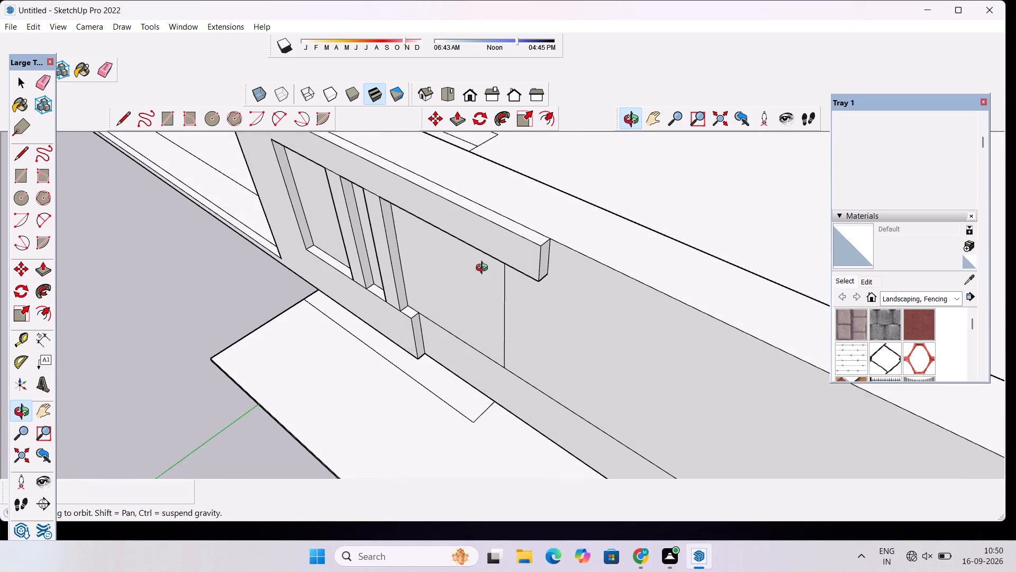
left_click_drag(484, 269, 486, 267)
scroll(478, 296, "down", 5)
left_click_drag(489, 332, 554, 316)
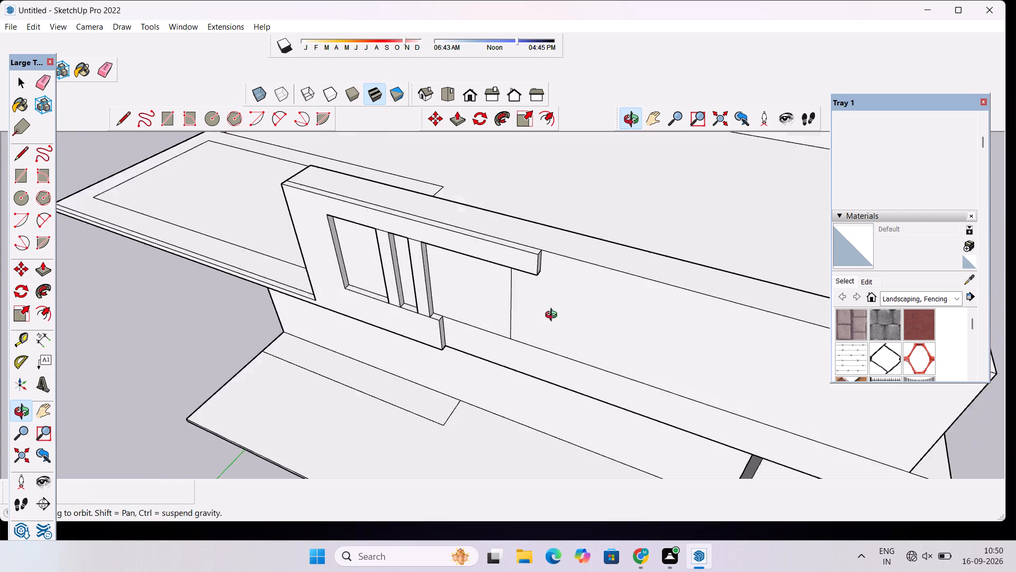
left_click_drag(554, 316, 577, 262)
scroll(542, 292, "up", 2)
key("l")
scroll(541, 315, "up", 1)
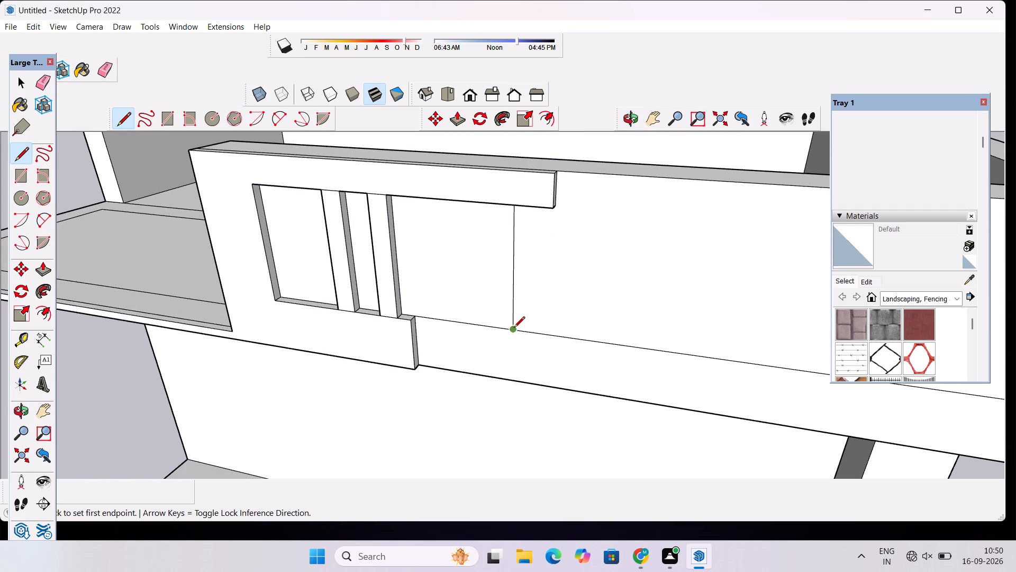
left_click(514, 328)
left_click(511, 383)
key("space")
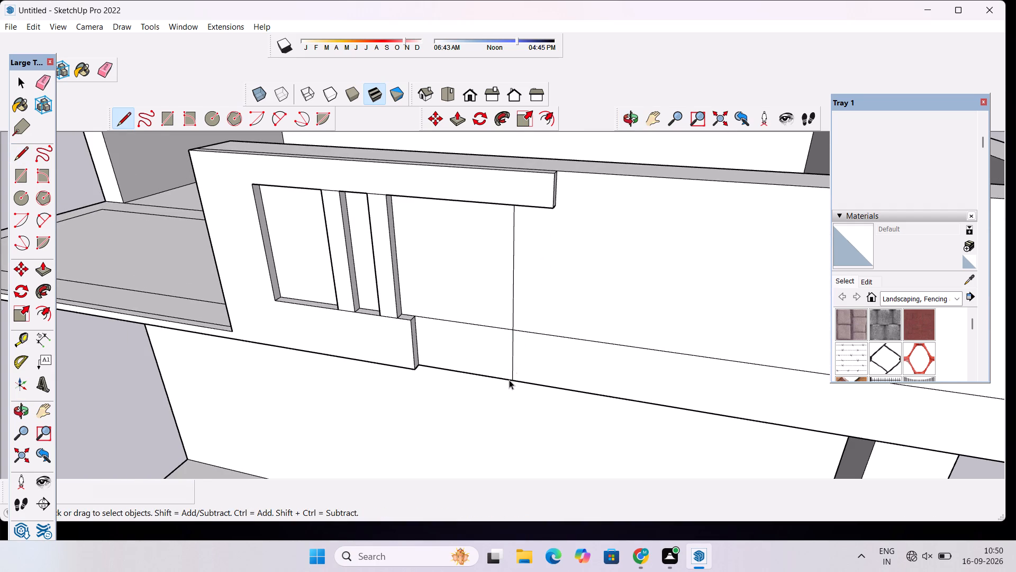
Erase the horizontal line segment between the border's lower arm and the extended vertical panel edge.
key("e")
left_click_drag(493, 314, 493, 328)
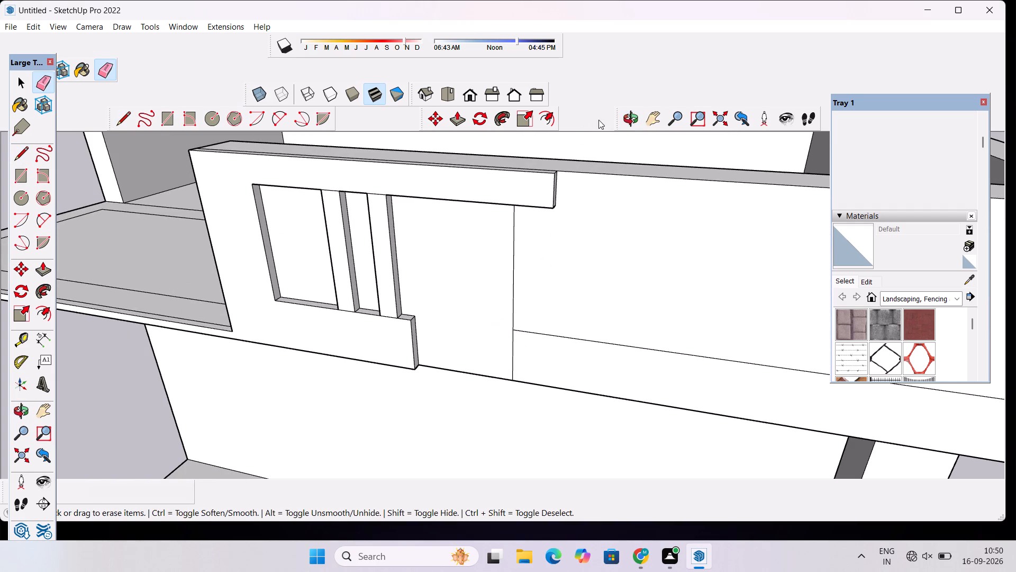
Push/Pull the merged panel face beside the vertical strips outward by 3".
left_click(625, 120)
left_click_drag(624, 244, 477, 270)
scroll(472, 289, "up", 3)
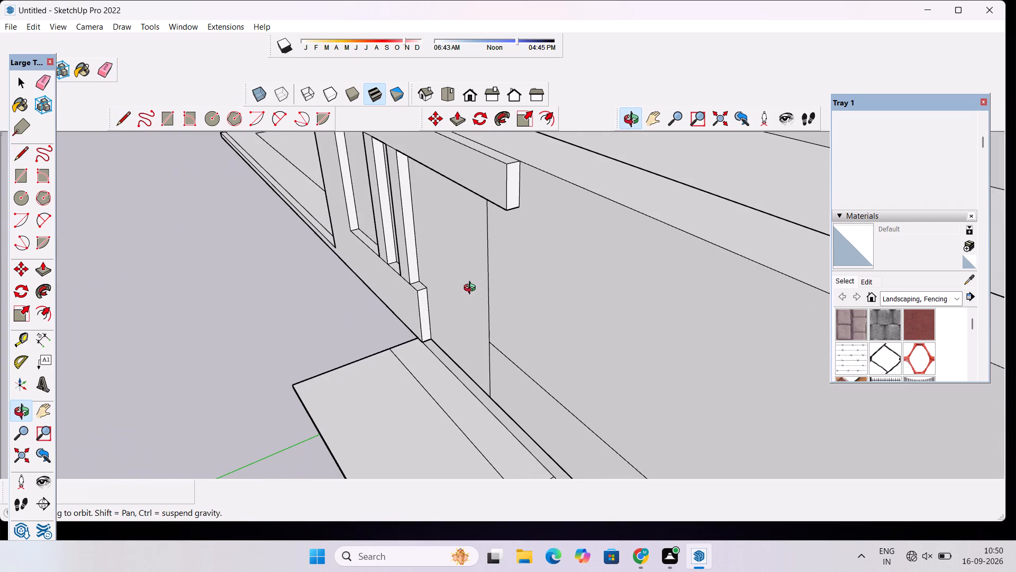
left_click_drag(480, 291, 458, 274, "shift")
left_click_drag(491, 288, 425, 295, "shift")
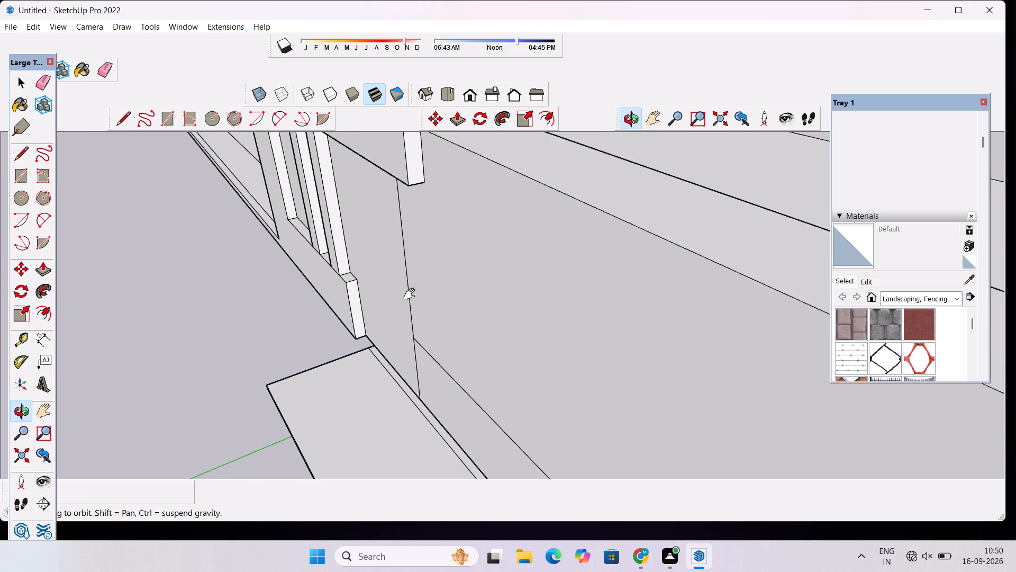
scroll(408, 300, "up", 4, "shift")
scroll(395, 299, "up", 2)
key("p")
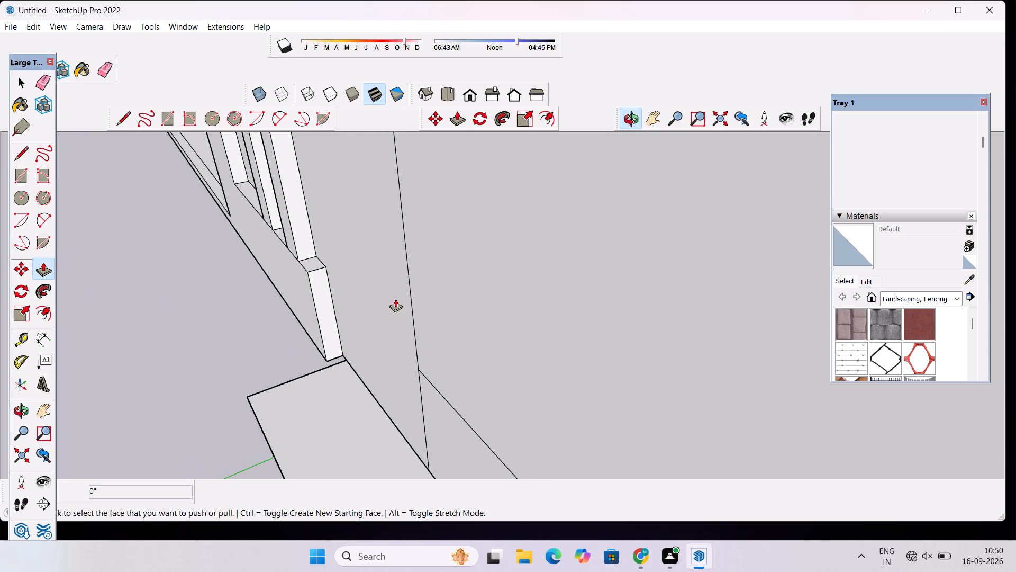
left_click(397, 296)
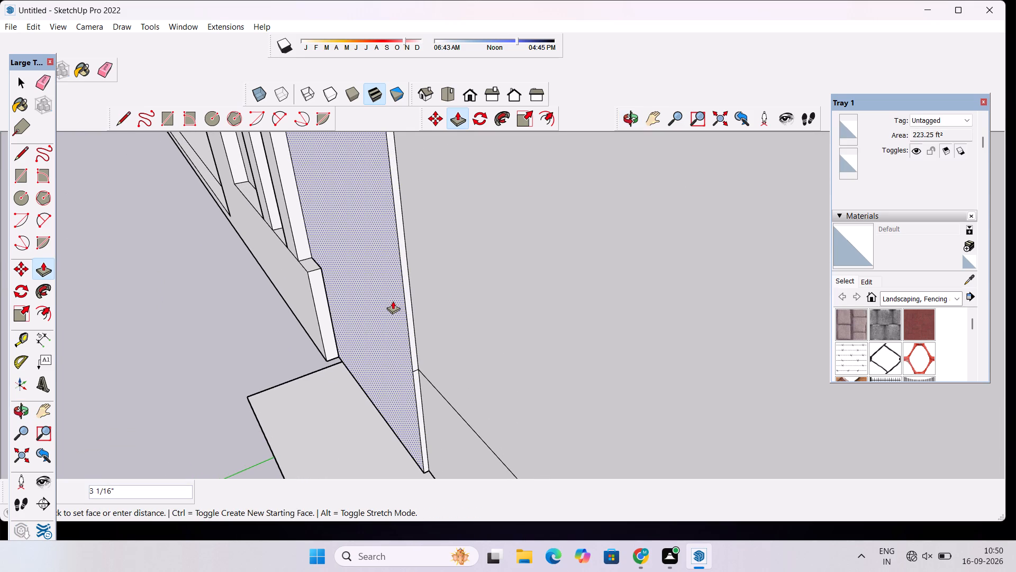
type("3\"")
key("Return")
scroll(388, 325, "down", 3)
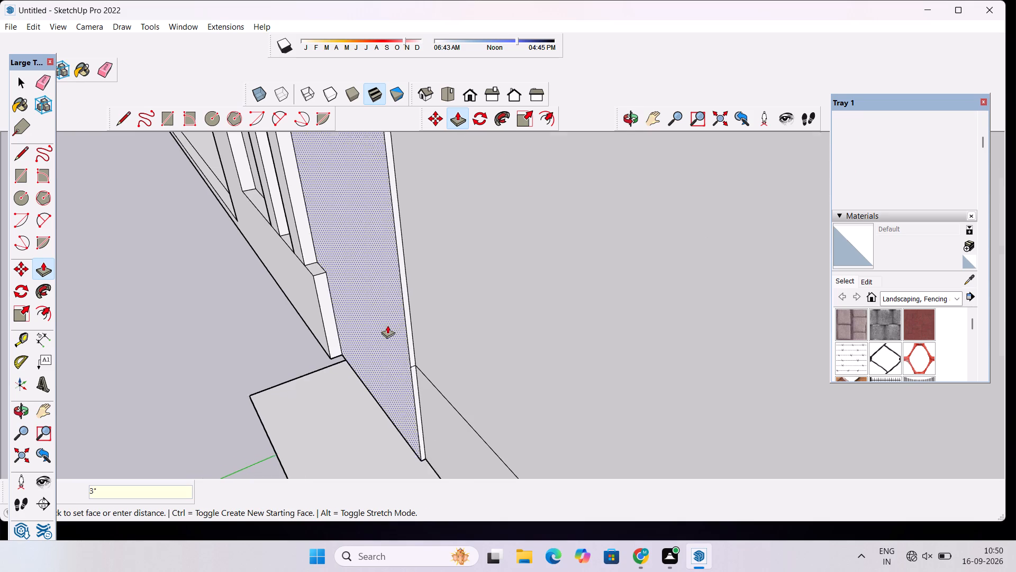
scroll(387, 325, "down", 3)
Erase the short seam line crossing the narrow side face of the raised panel.
left_click(637, 122)
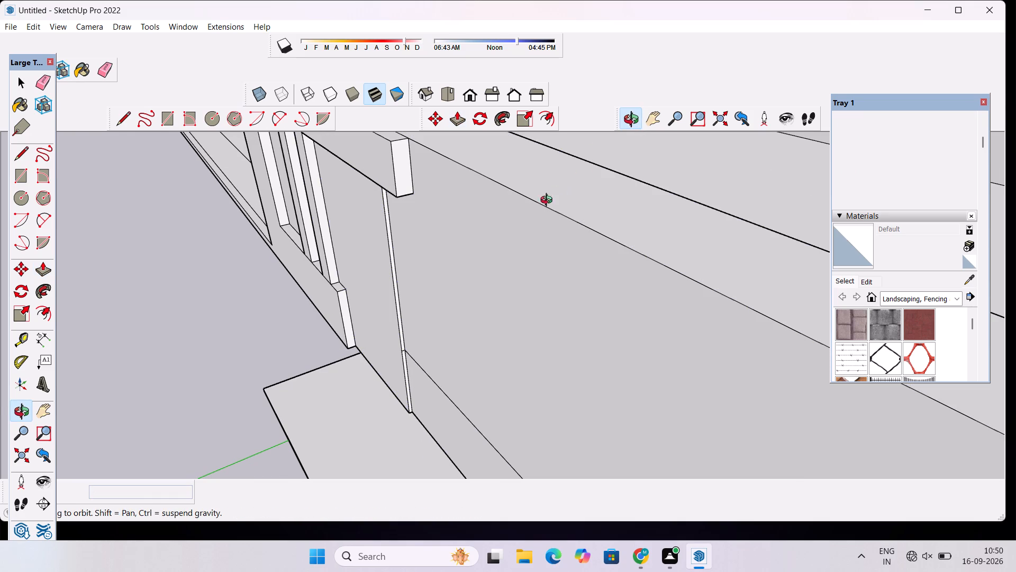
left_click_drag(478, 231, 580, 173)
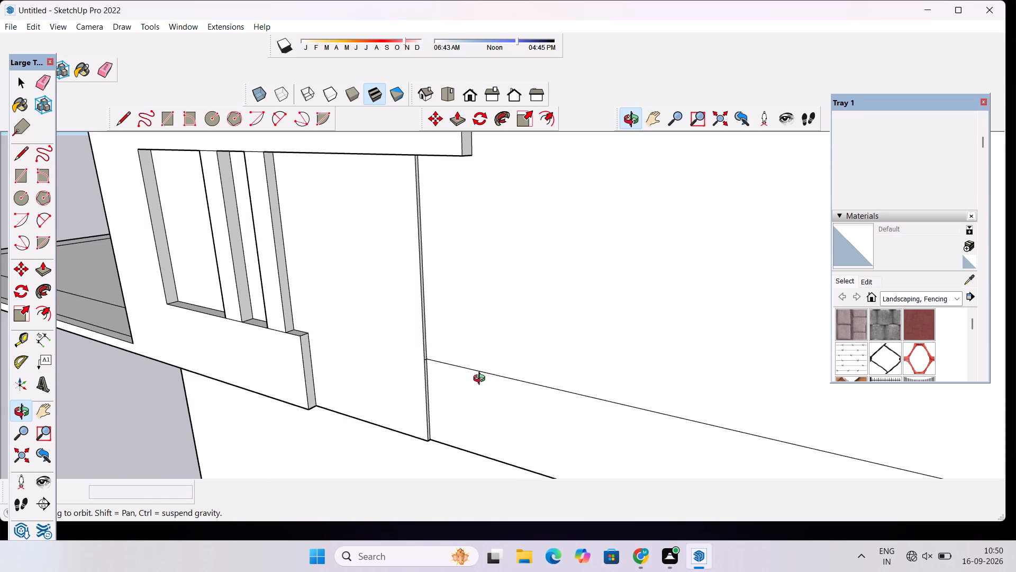
left_click_drag(495, 388, 404, 394)
scroll(414, 370, "up", 2)
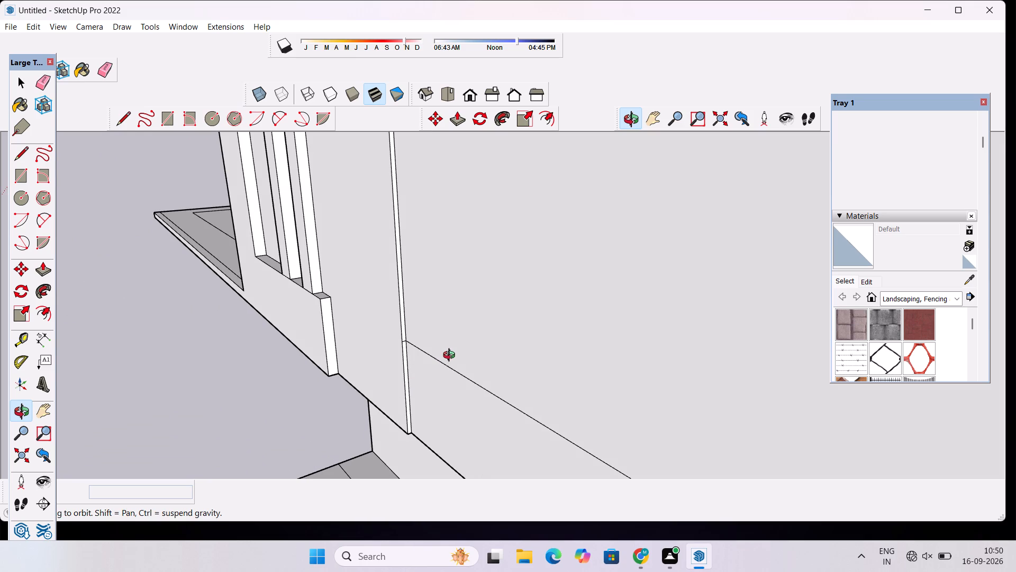
scroll(451, 360, "up", 13)
left_click_drag(382, 303, 345, 355, "shift")
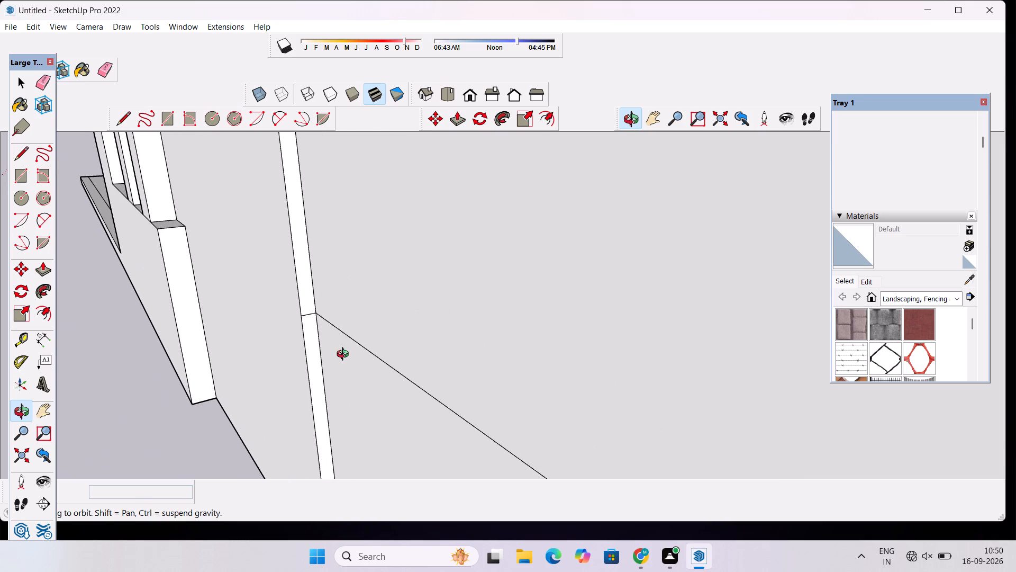
key("e")
scroll(322, 308, "up", 11)
left_click_drag(278, 294, 284, 323)
scroll(294, 319, "down", 8)
scroll(473, 261, "down", 5)
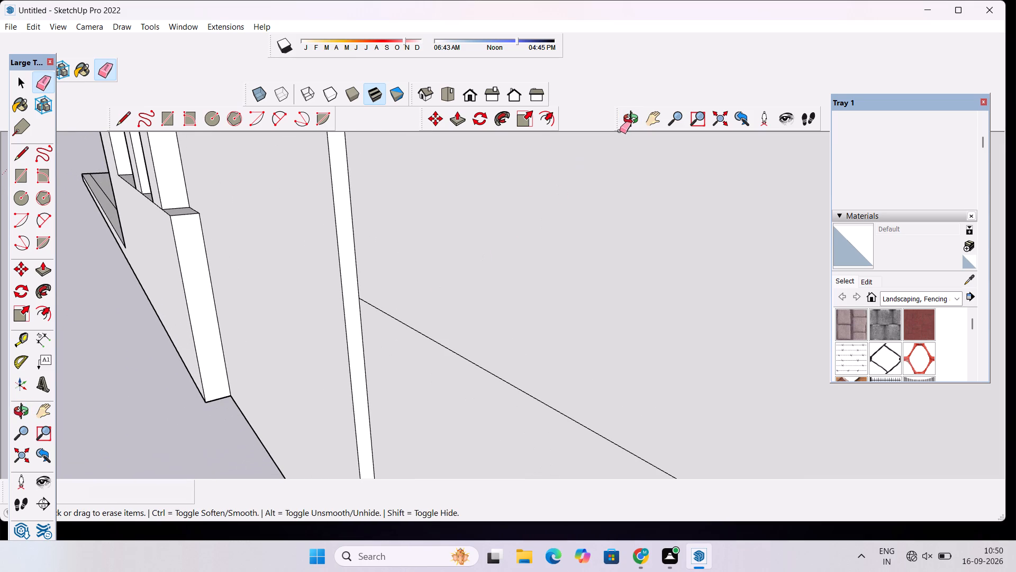
Examine the raised panel, border and vertical strips on the front wall, along with the upper storey, from the front, side and above.
left_click(627, 124)
left_click_drag(309, 263, 558, 271)
scroll(558, 271, "down", 5)
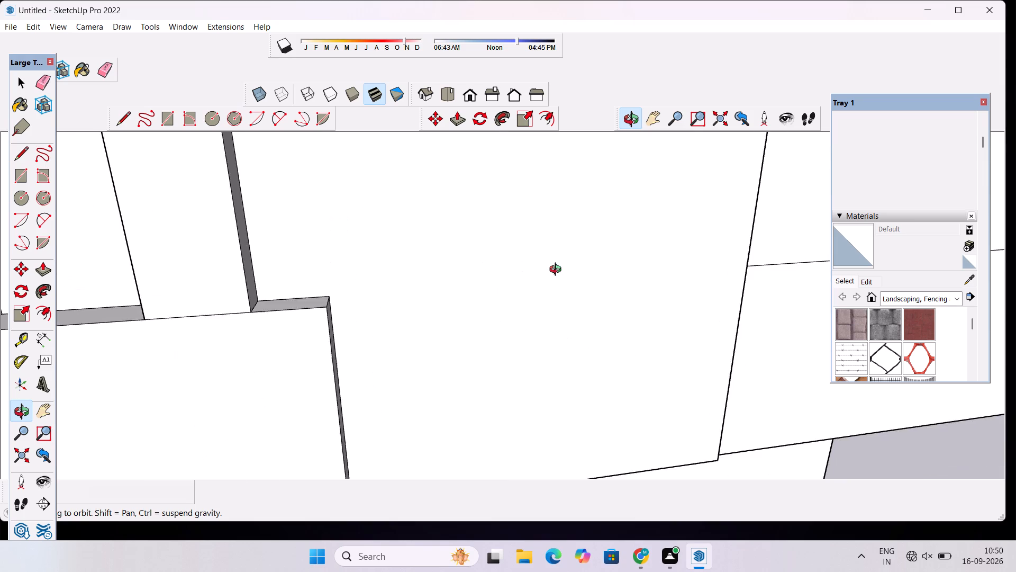
scroll(558, 271, "down", 6)
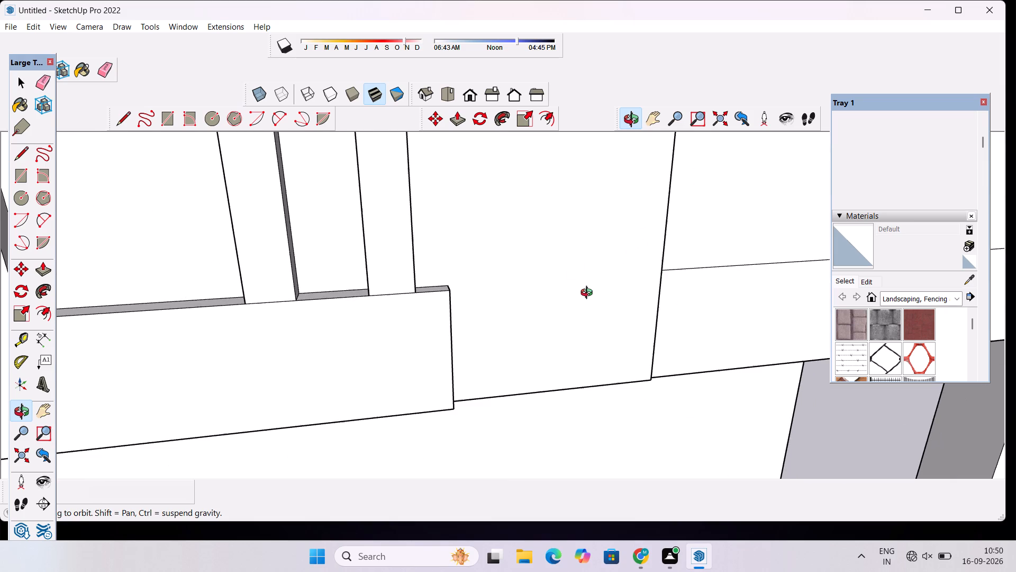
left_click_drag(625, 284, 478, 297, "shift")
scroll(483, 303, "down", 5)
left_click_drag(571, 299, 375, 305)
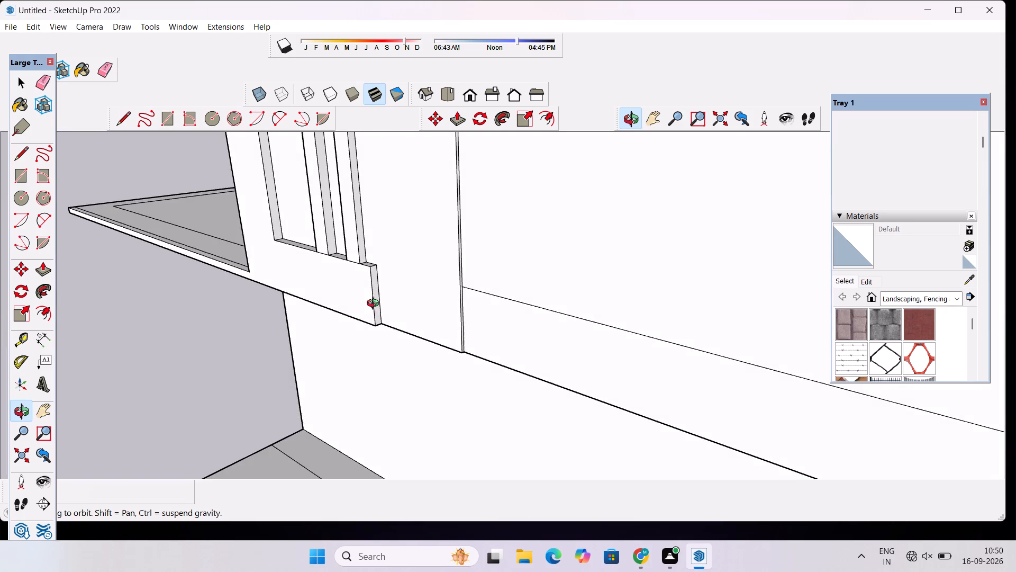
scroll(369, 299, "up", 3)
left_click_drag(458, 296, 288, 286, "shift")
scroll(309, 272, "down", 4)
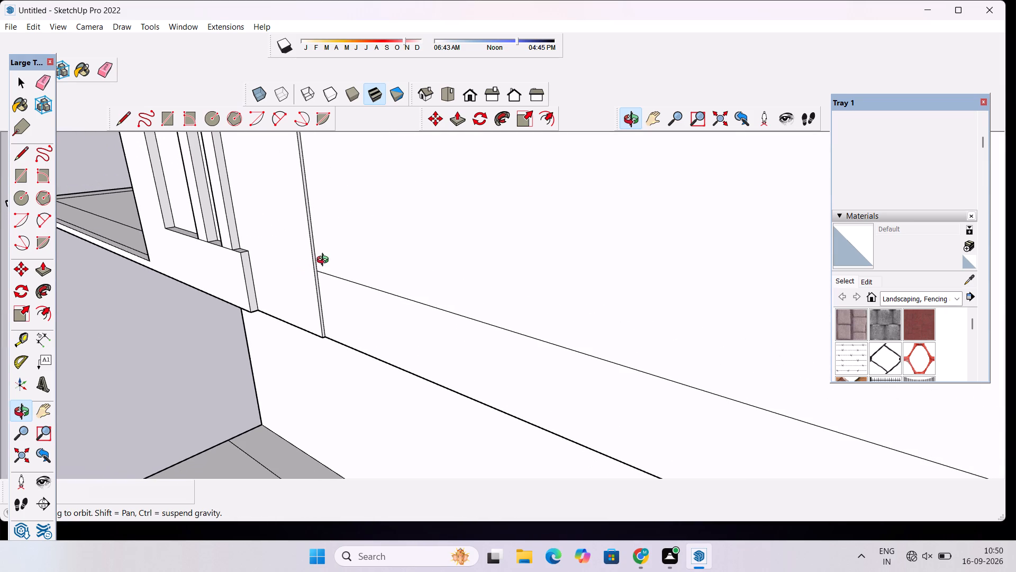
left_click_drag(325, 261, 377, 297, "shift")
scroll(377, 297, "down", 2)
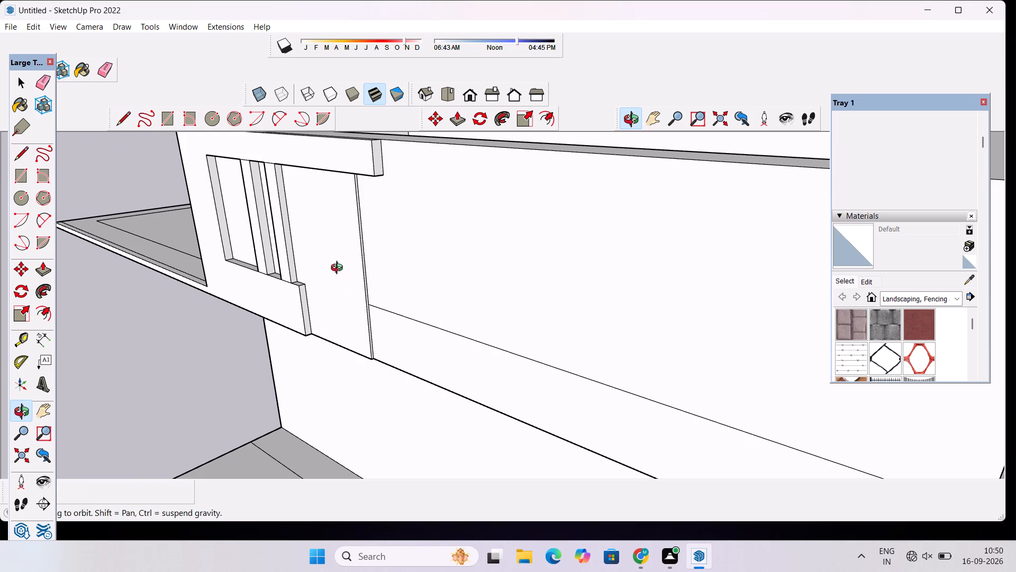
scroll(346, 276, "down", 4)
left_click_drag(346, 276, 374, 283)
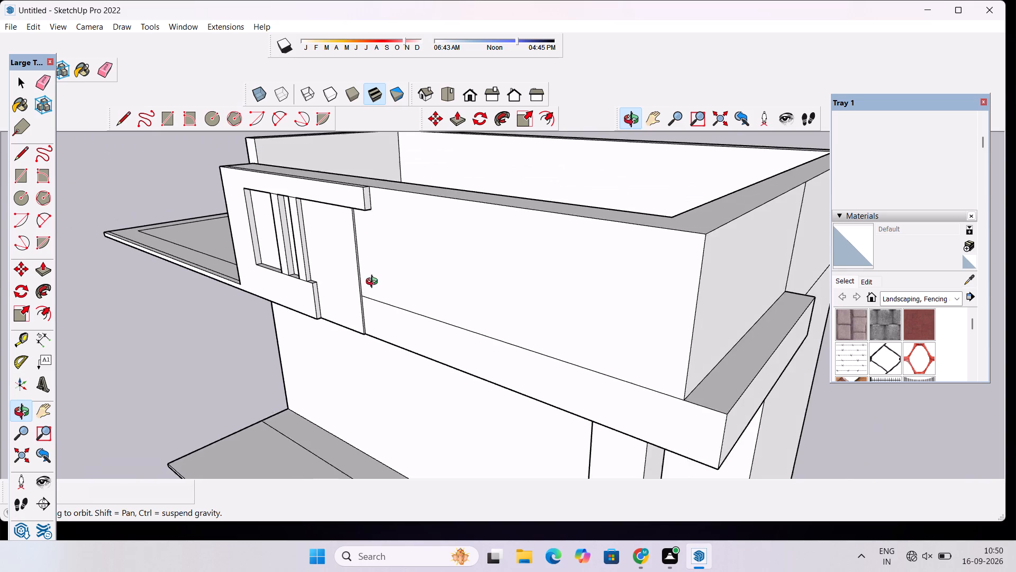
left_click_drag(374, 283, 493, 277)
scroll(442, 264, "up", 4)
left_click_drag(437, 284, 330, 350)
scroll(334, 337, "down", 2)
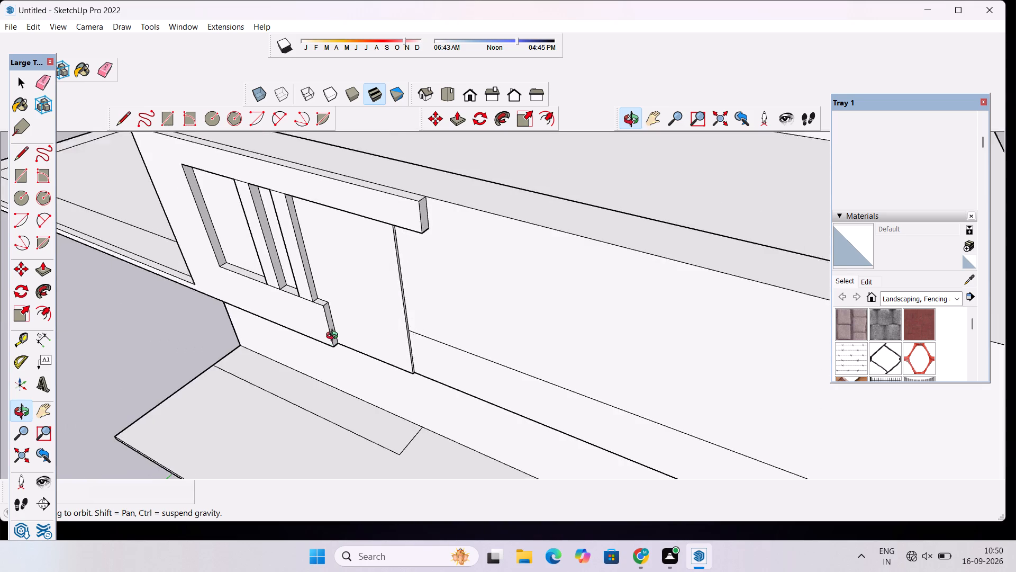
scroll(334, 337, "down", 2)
left_click_drag(326, 329, 476, 293)
scroll(439, 299, "down", 5)
left_click_drag(436, 300, 452, 372)
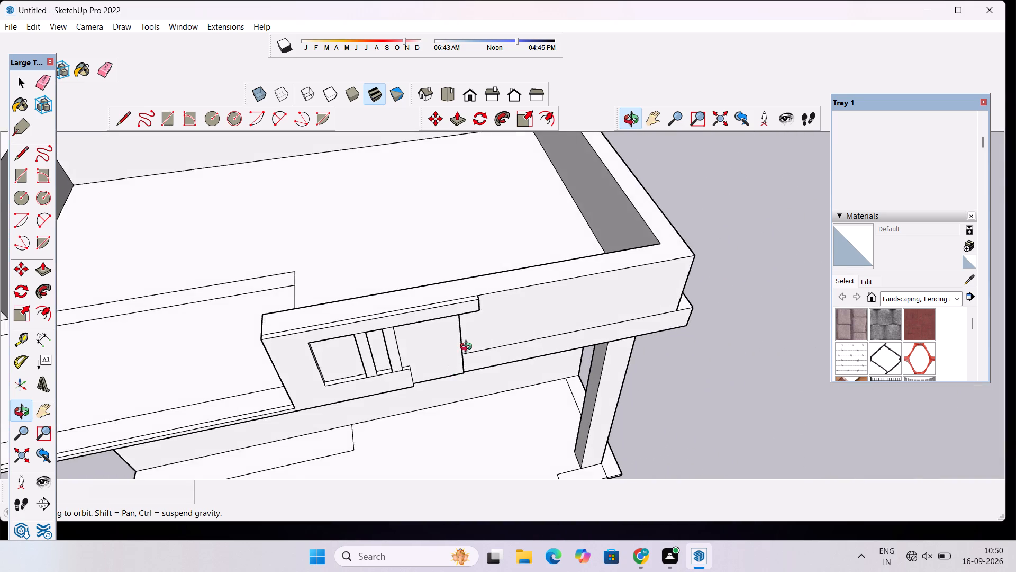
scroll(475, 339, "up", 2)
left_click_drag(500, 325, 378, 328, "shift")
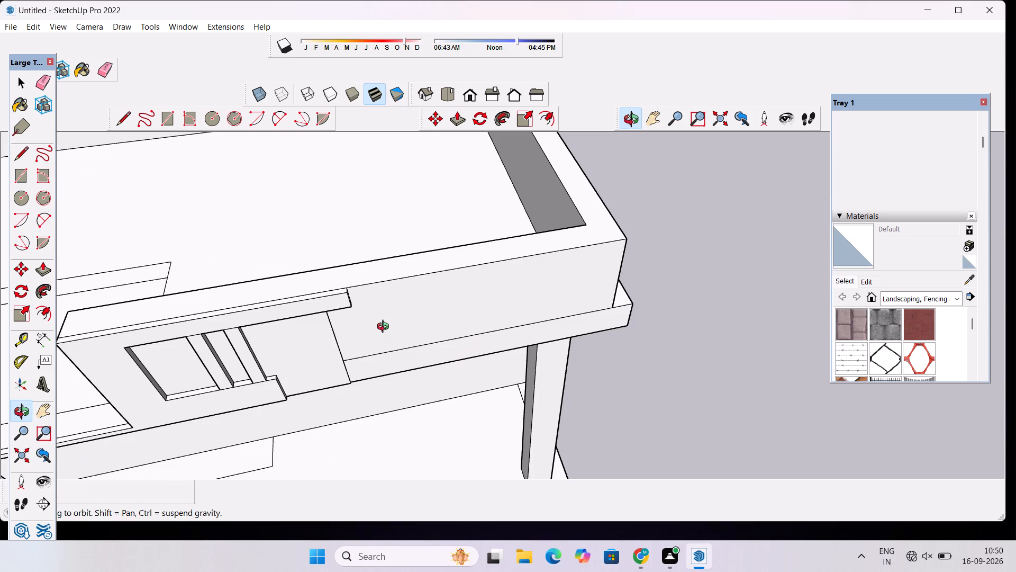
left_click_drag(403, 323, 401, 339)
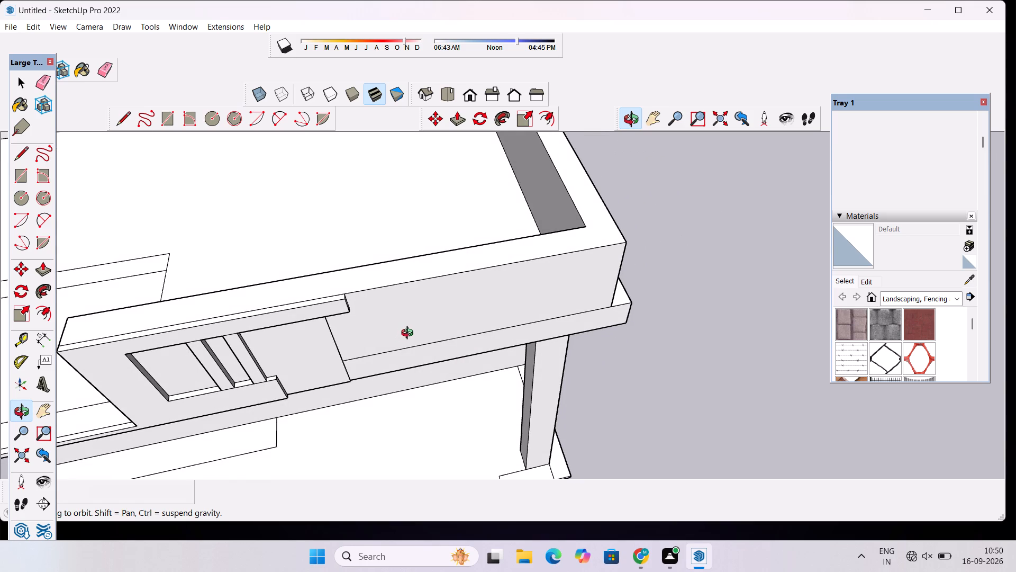
scroll(412, 324, "down", 3)
scroll(421, 336, "up", 4)
left_click_drag(433, 369, 336, 349)
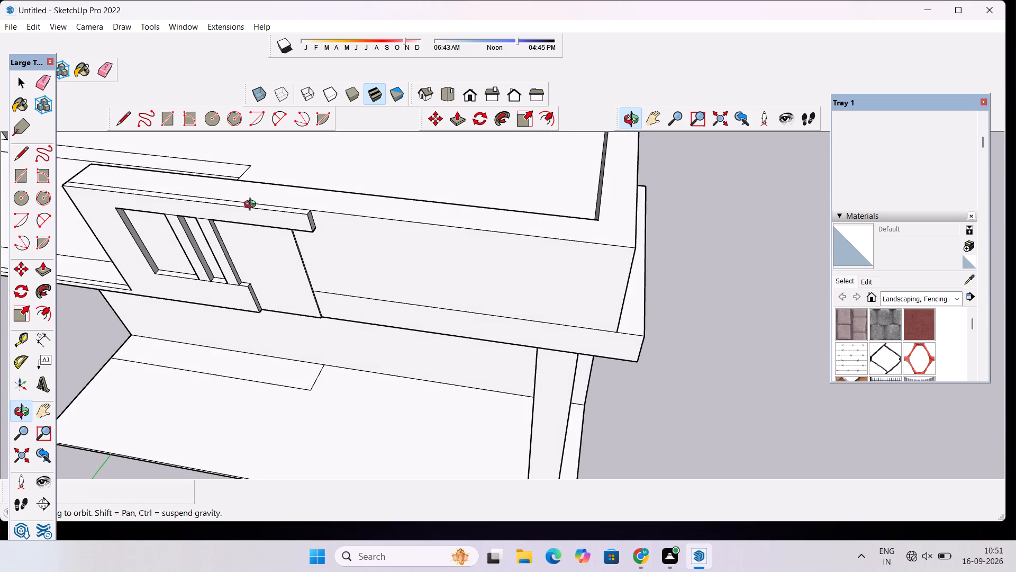
scroll(241, 205, "up", 5)
left_click_drag(262, 213, 295, 261)
scroll(301, 248, "down", 10)
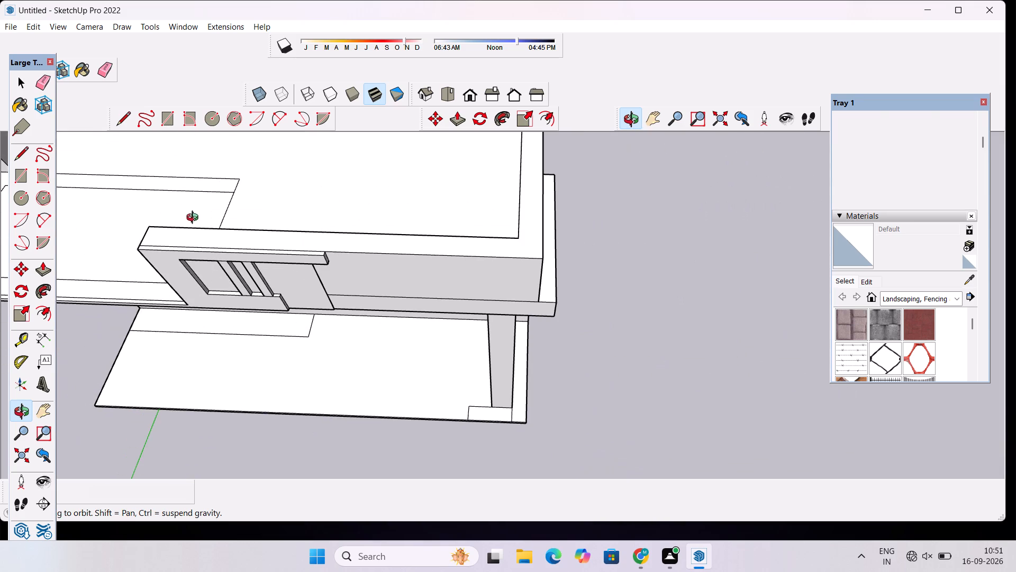
scroll(133, 232, "up", 7)
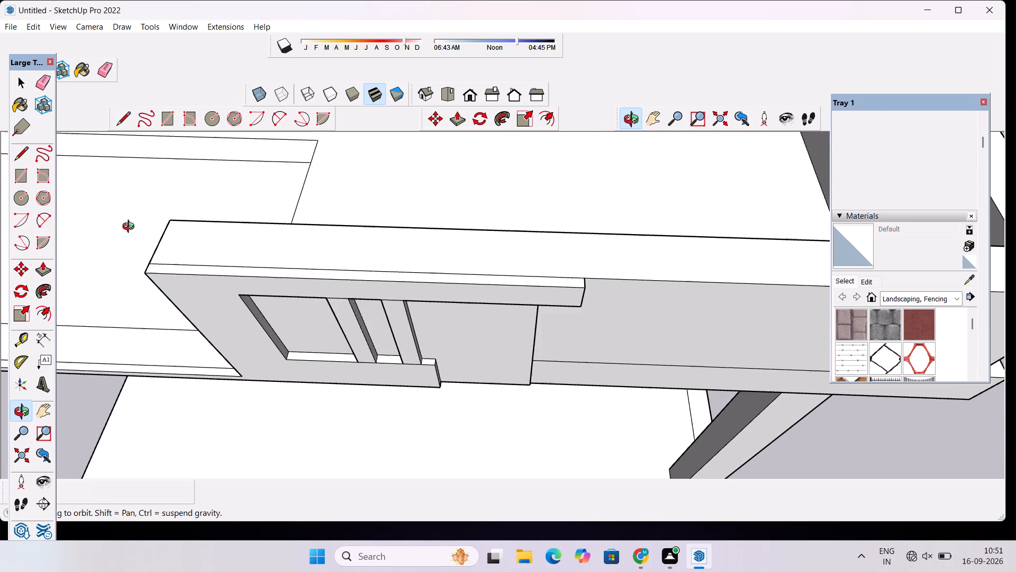
scroll(131, 228, "up", 1)
scroll(131, 228, "down", 2)
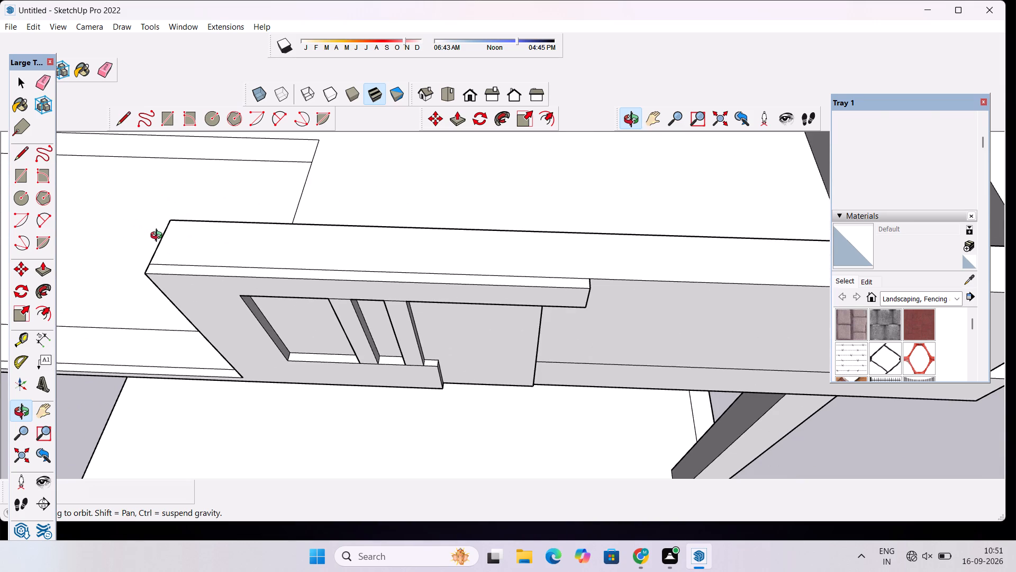
scroll(167, 241, "down", 3)
scroll(168, 245, "up", 4)
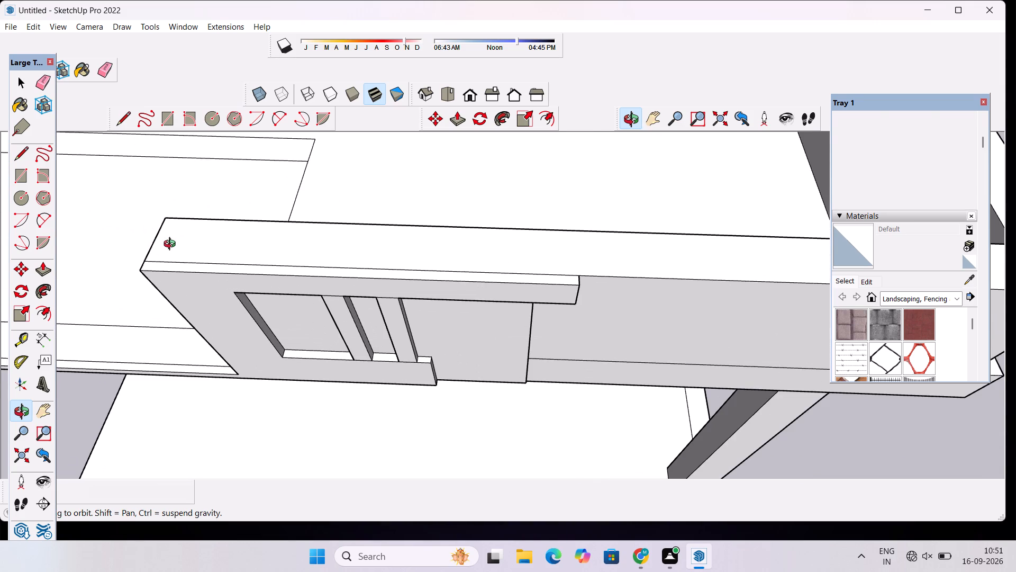
scroll(179, 246, "down", 3)
left_click_drag(259, 264, 232, 283, "shift")
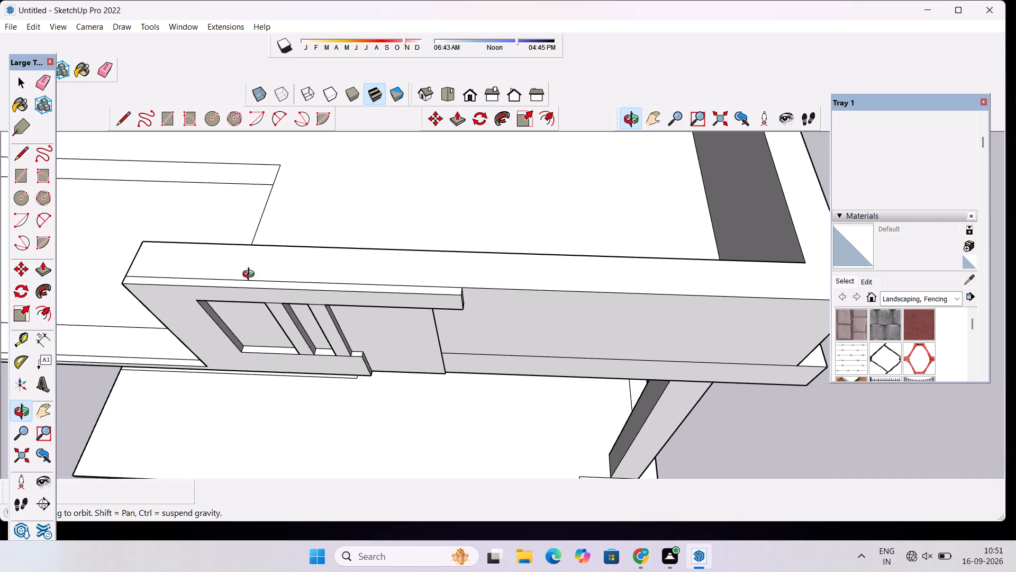
Examine the upper storey's front wall, raised panel and ledge from above and from the front corner.
left_click_drag(288, 246, 268, 260, "shift")
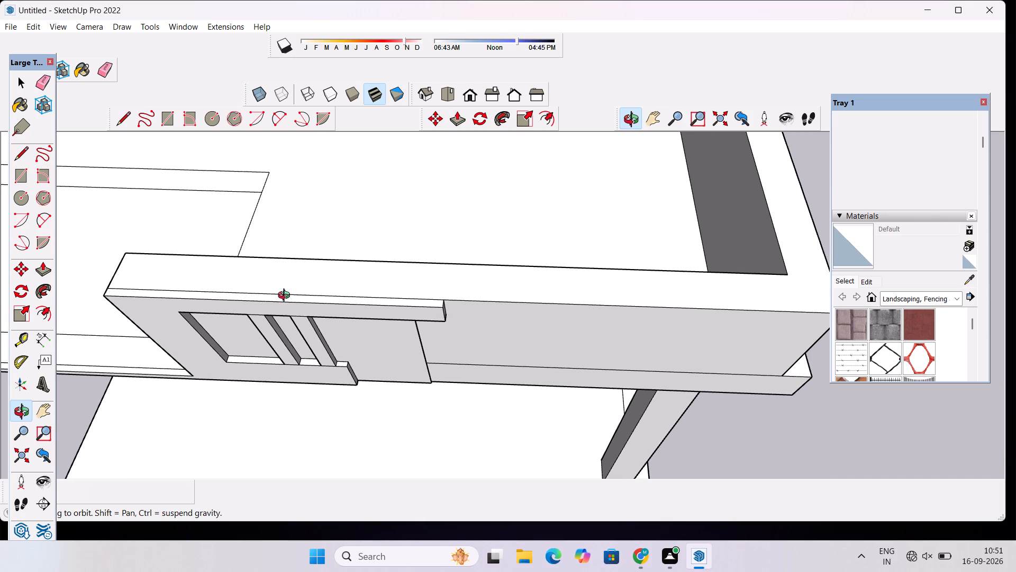
scroll(289, 292, "down", 3)
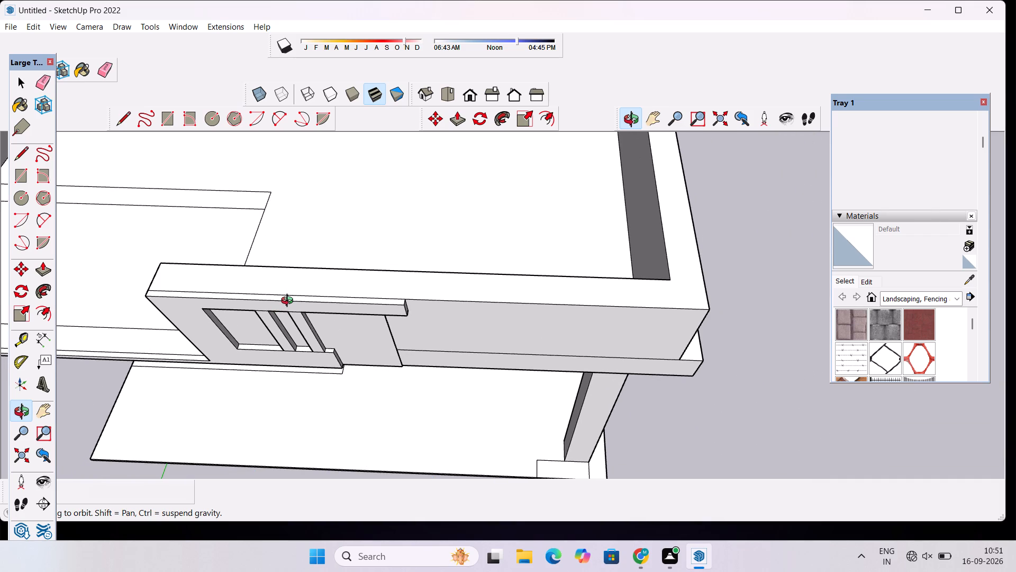
left_click_drag(320, 271, 292, 283, "shift")
scroll(302, 297, "up", 3)
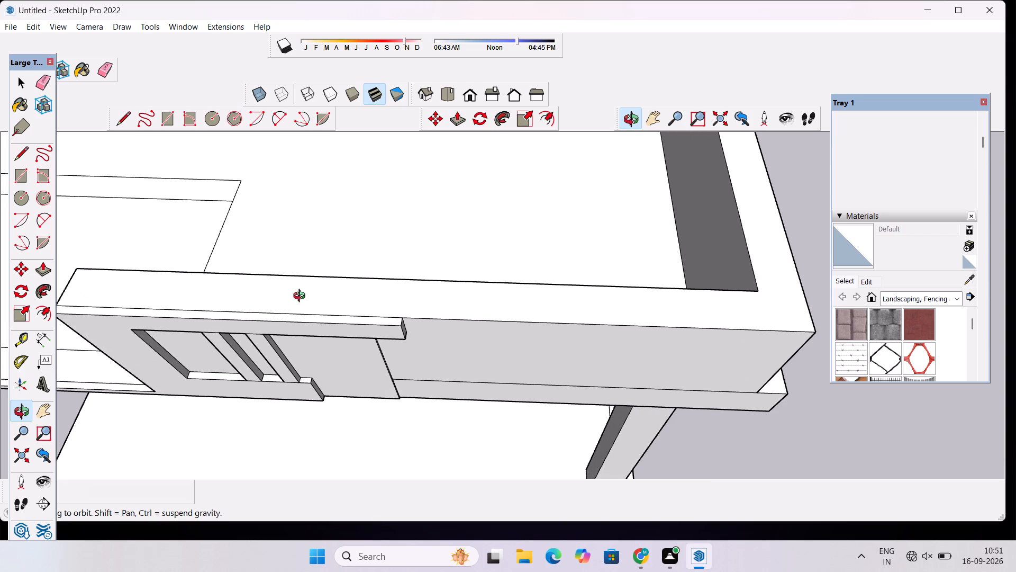
left_click_drag(302, 321, 289, 283, "shift")
scroll(298, 271, "down", 6)
left_click_drag(423, 369, 282, 243)
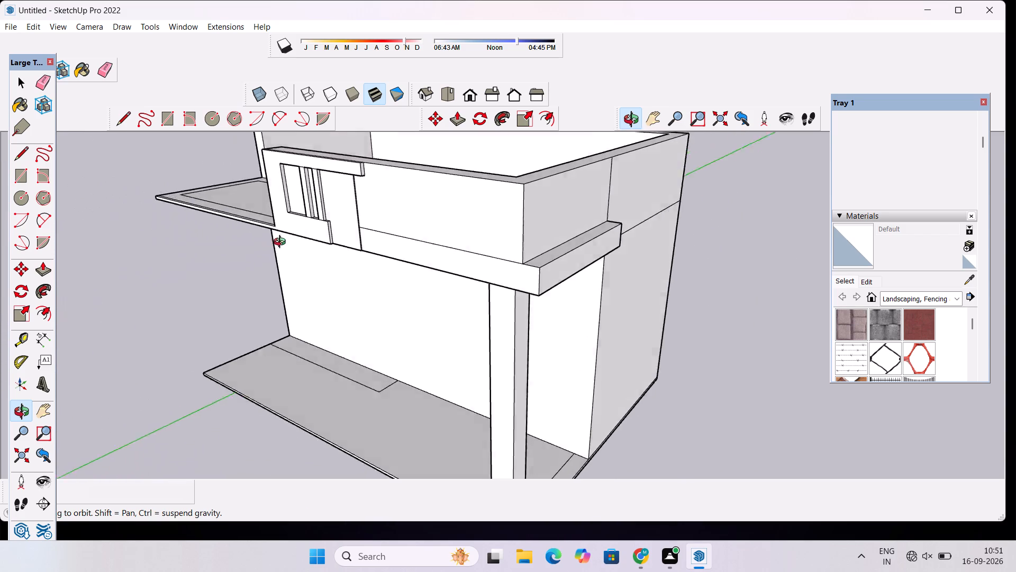
left_click_drag(282, 243, 269, 249)
Push/Pull the front face of the ledge beside the raised panel outward by 3", flush with the panel.
scroll(398, 244, "up", 6)
left_click_drag(466, 252, 393, 262)
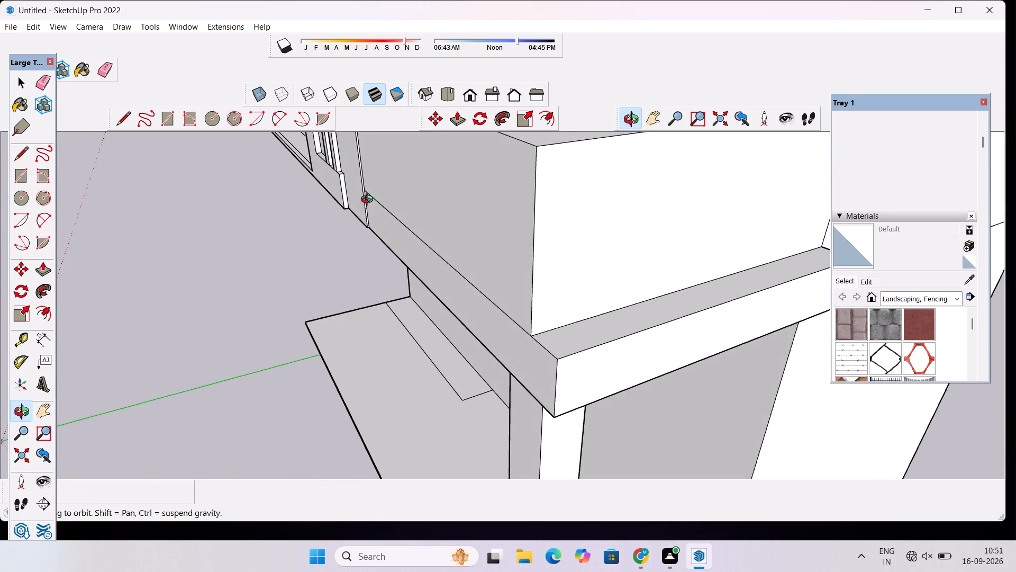
scroll(367, 179, "up", 1)
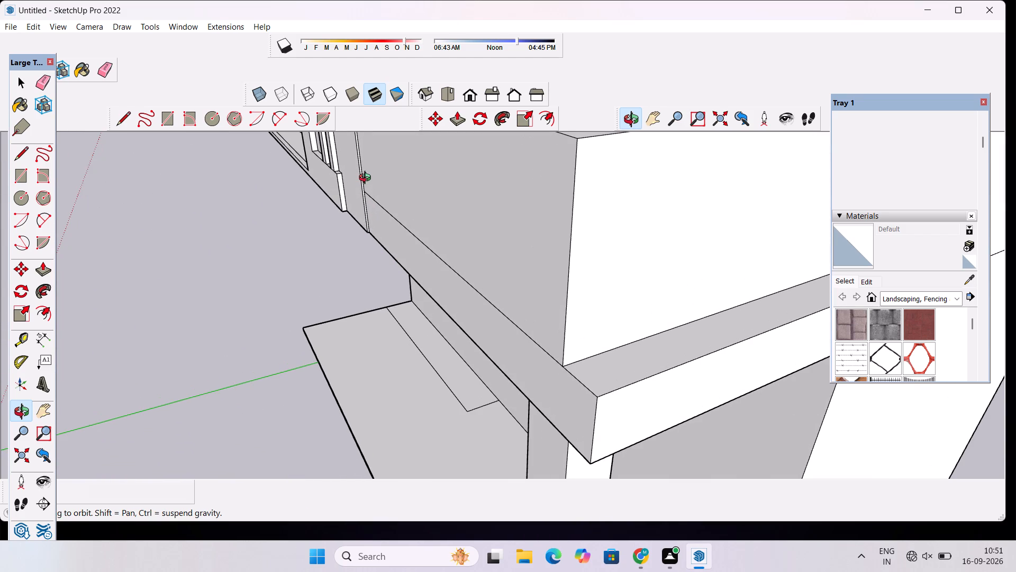
left_click_drag(367, 179, 362, 215, "shift")
scroll(362, 225, "up", 3, "shift")
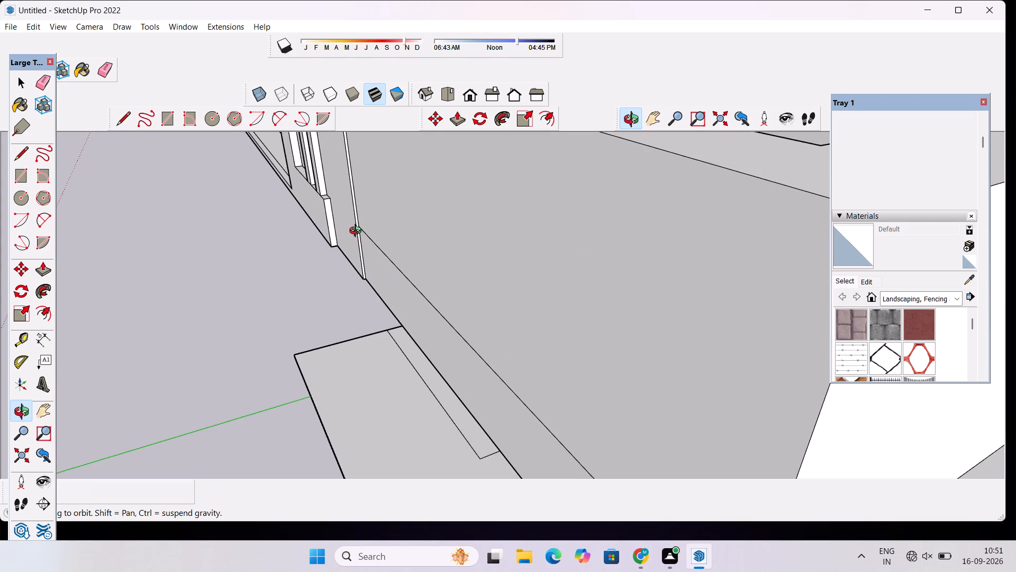
left_click_drag(359, 237, 426, 241)
scroll(429, 239, "down", 5)
left_click_drag(456, 244, 371, 215, "shift")
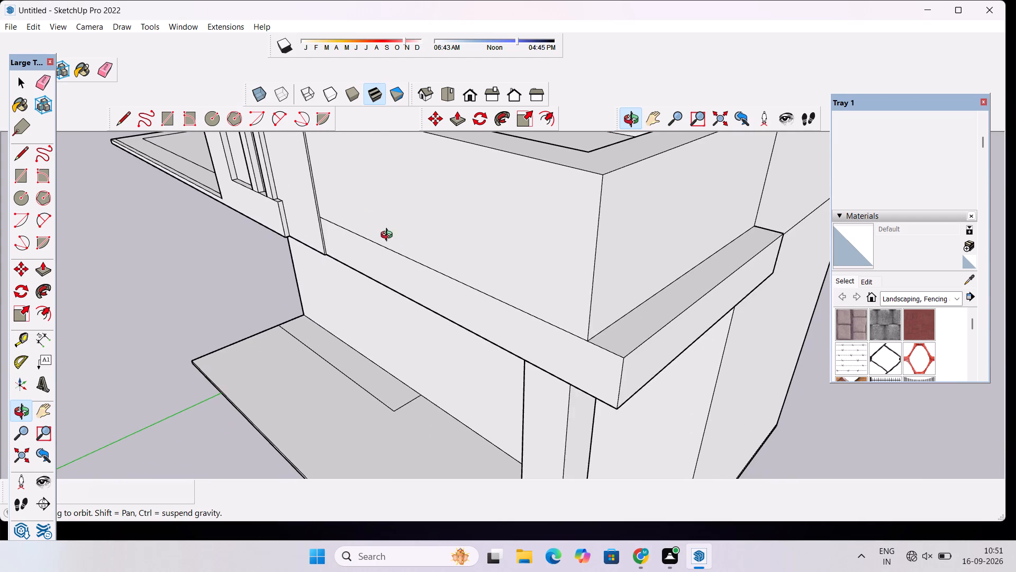
left_click_drag(420, 287, 485, 282)
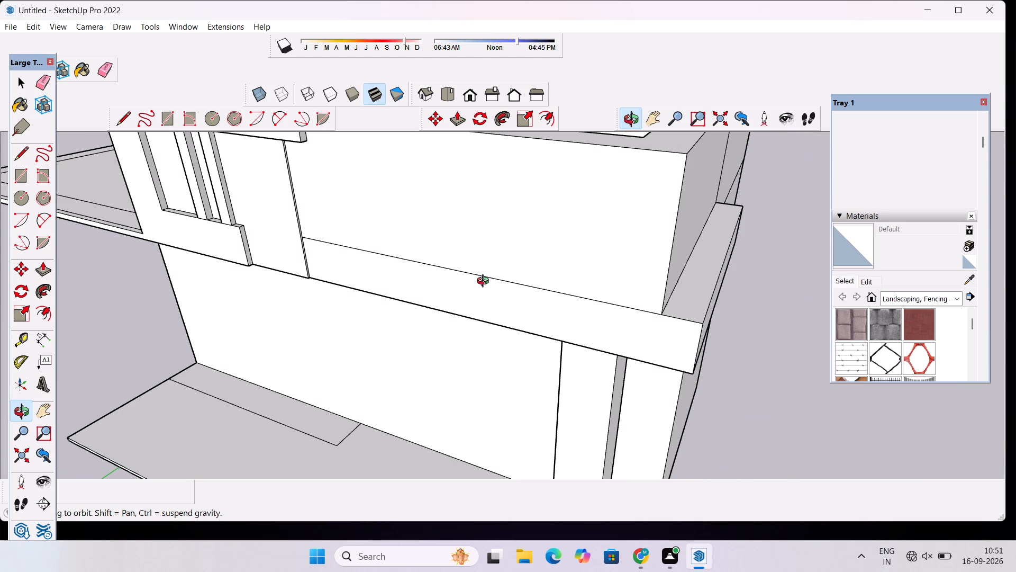
scroll(439, 288, "up", 2)
key("p")
left_click(439, 288)
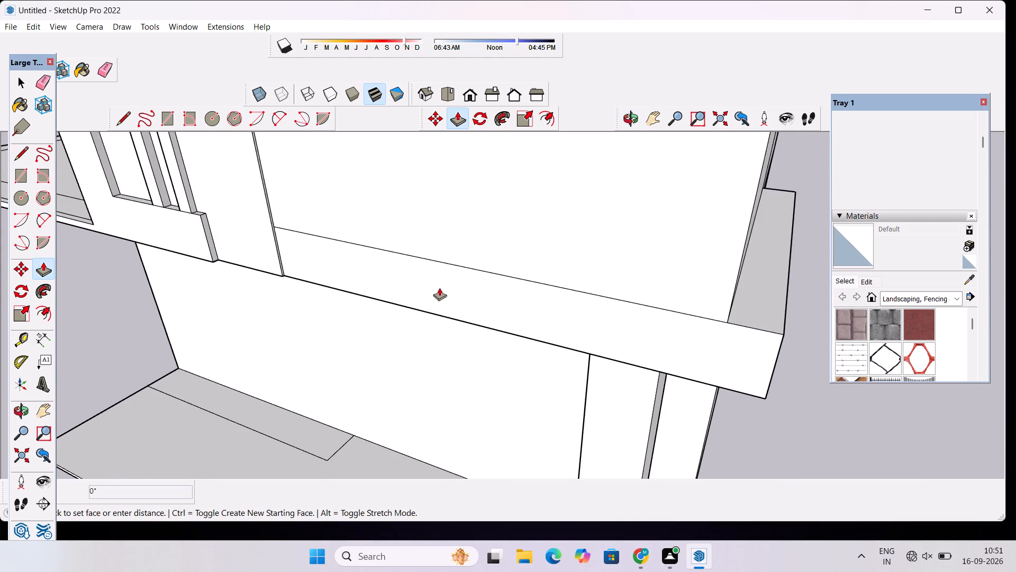
left_click(313, 267)
scroll(323, 258, "down", 6)
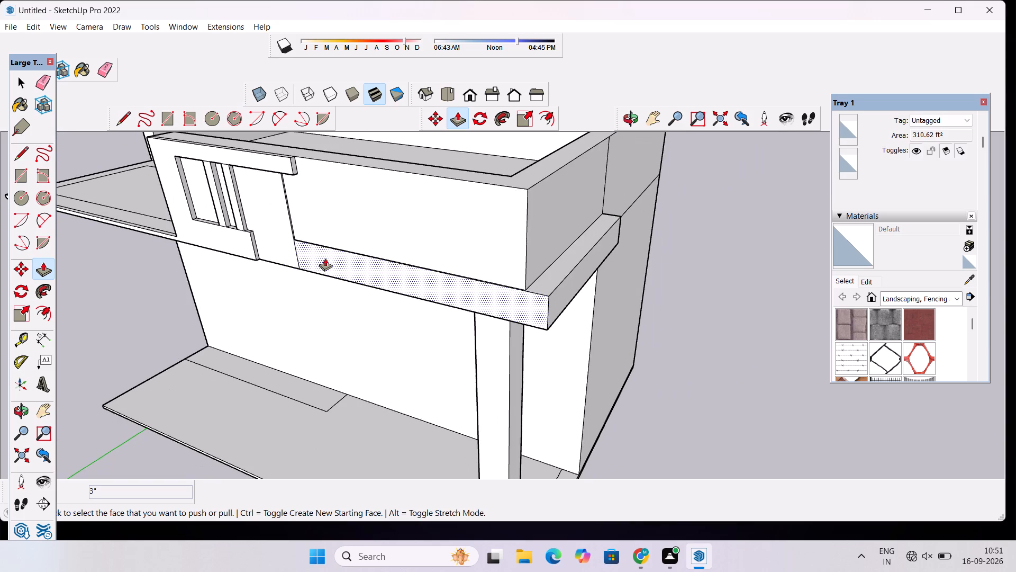
Erase the seam line crossing the underside of the ledge at its corner near the pillar.
left_click(621, 120)
left_click_drag(349, 318, 515, 187)
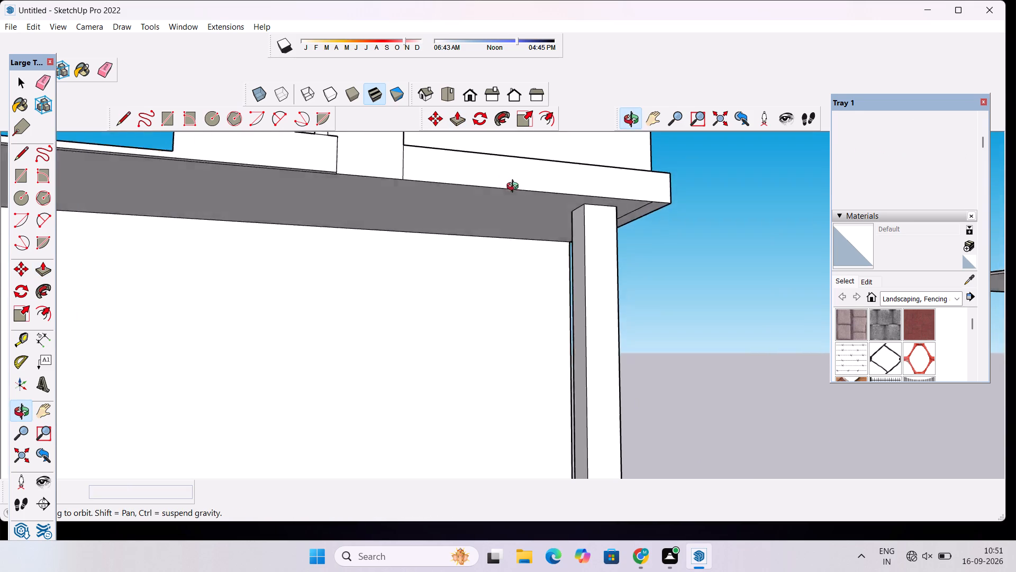
left_click_drag(515, 187, 384, 171)
left_click_drag(503, 201, 460, 226, "shift")
scroll(554, 199, "up", 4, "shift")
scroll(505, 211, "up", 5, "shift")
left_click_drag(505, 211, 490, 231, "shift")
key("e")
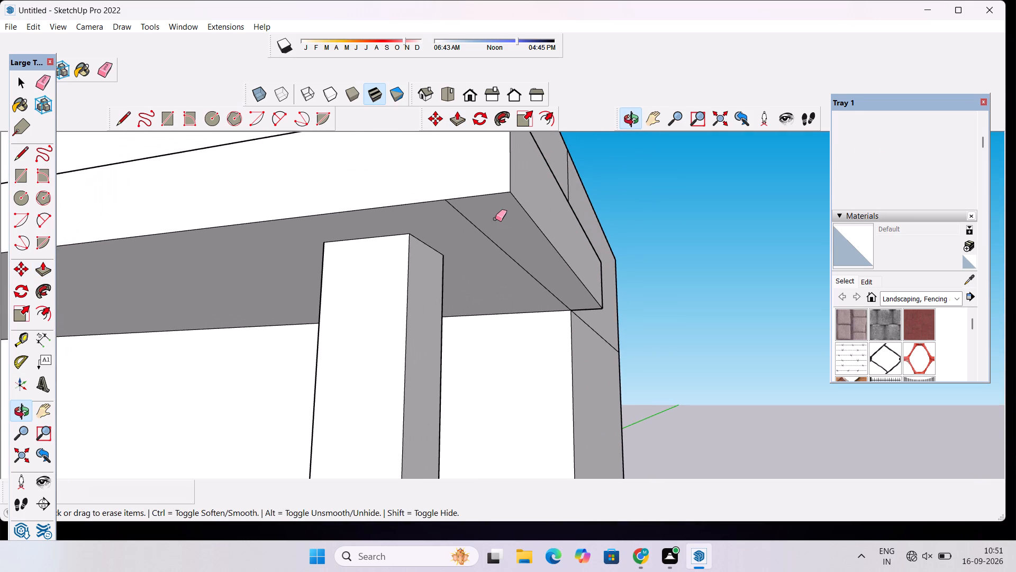
left_click_drag(495, 219, 488, 239)
scroll(488, 239, "down", 5)
Push/Pull the border strip on the front overhang slab up by 21', level with the upper walls.
left_click(627, 122)
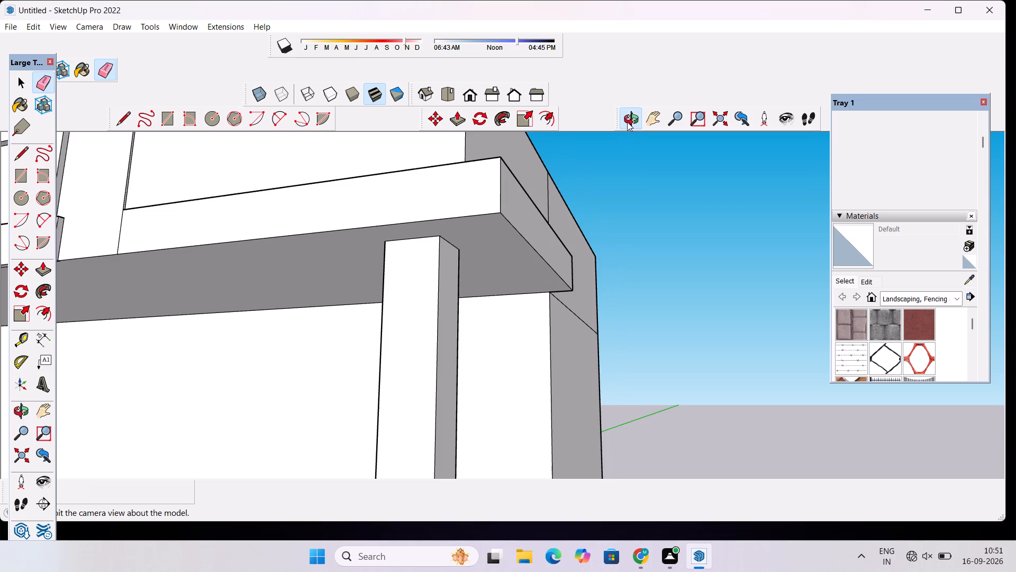
left_click_drag(627, 186, 666, 230)
scroll(666, 230, "down", 2)
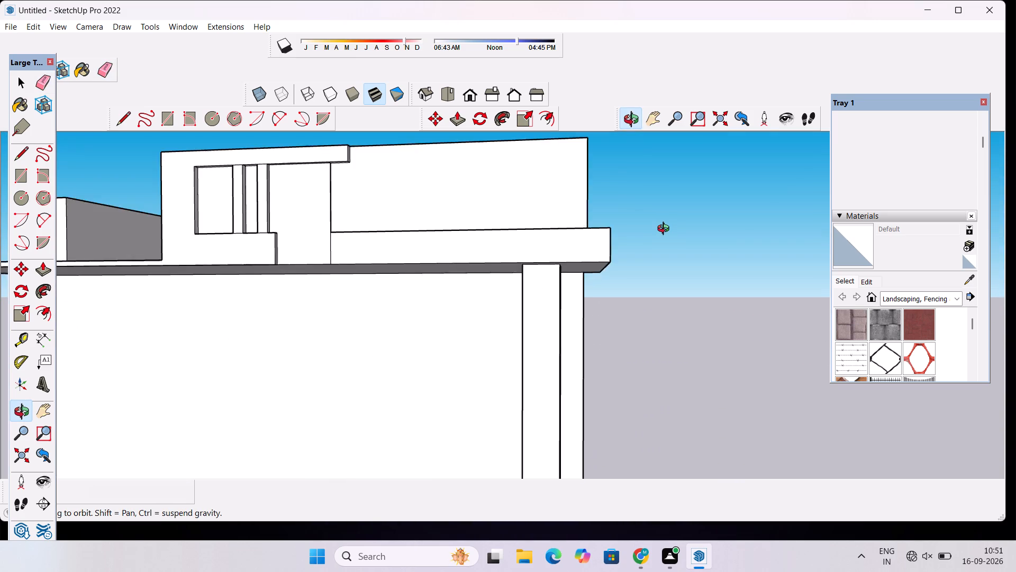
scroll(666, 230, "down", 13)
left_click_drag(561, 227, 548, 347)
scroll(464, 254, "up", 3)
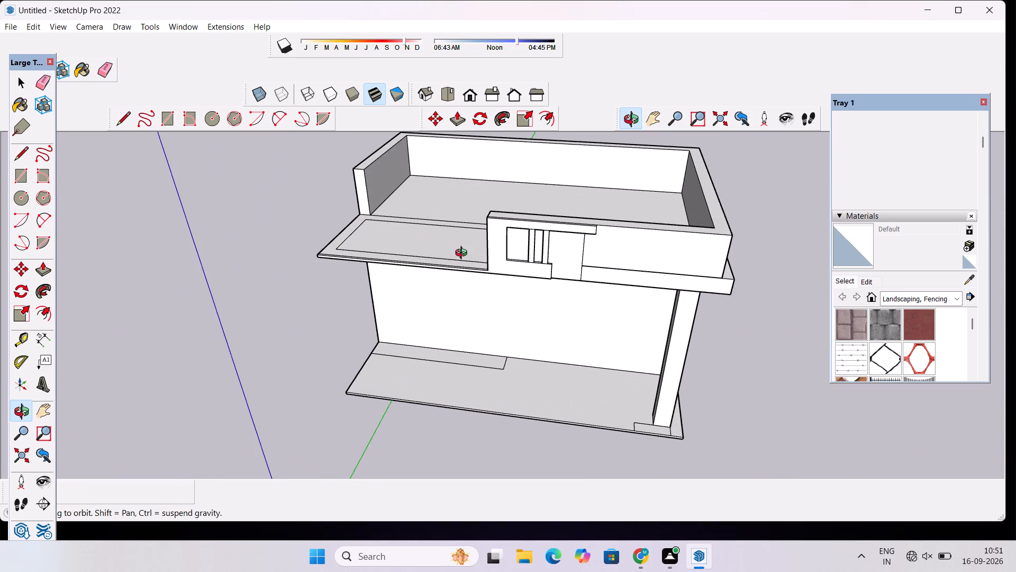
scroll(464, 254, "down", 2)
left_click_drag(537, 217, 452, 261)
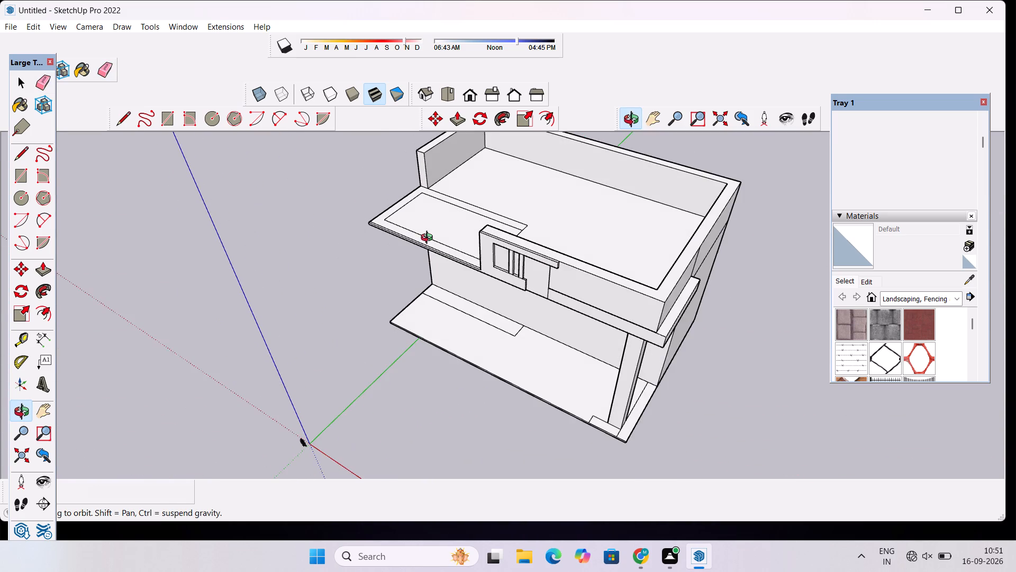
scroll(423, 227, "up", 4)
left_click_drag(431, 231, 488, 292, "shift")
scroll(436, 239, "up", 4)
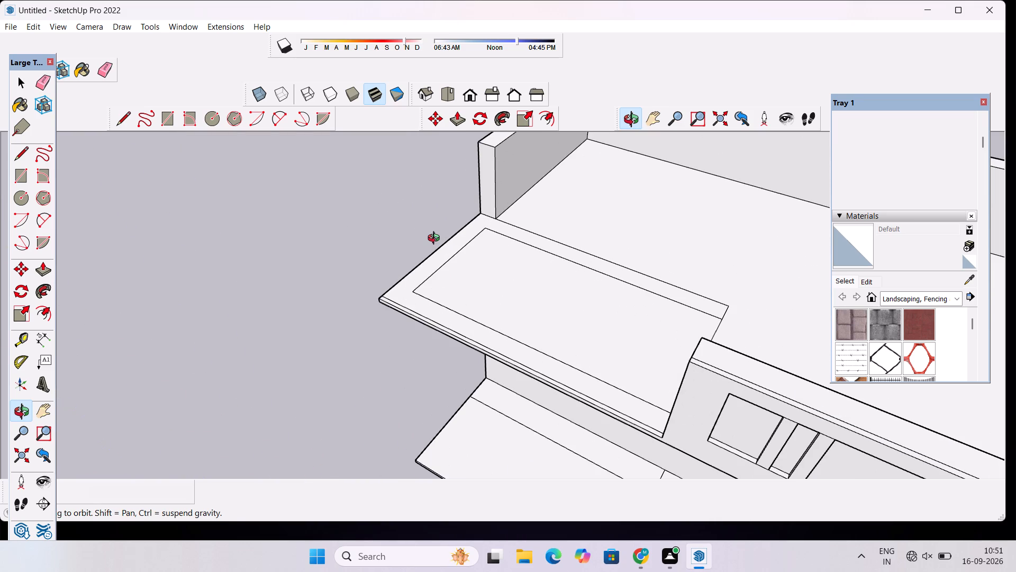
key("p")
left_click(451, 245)
scroll(450, 238, "down", 4)
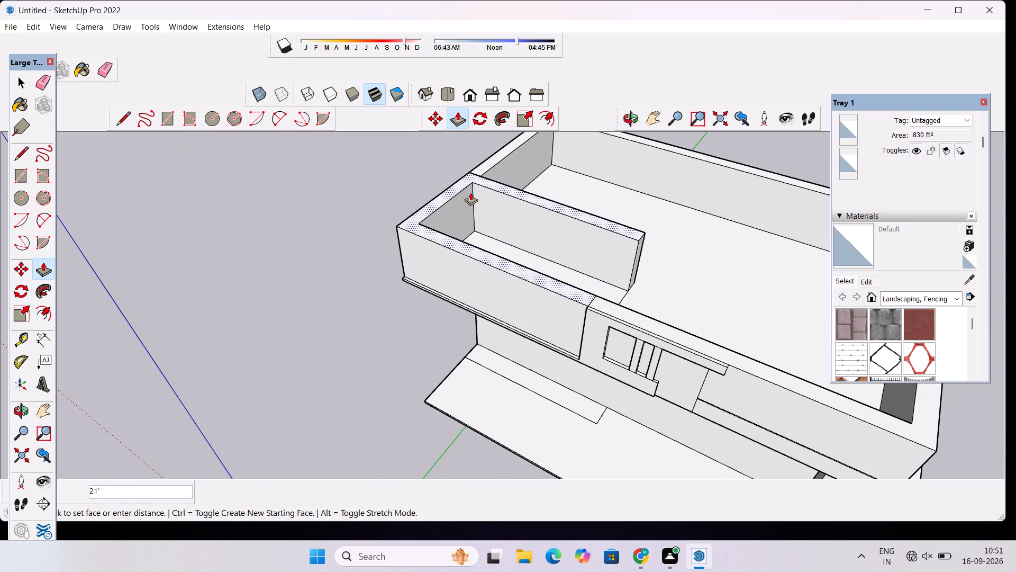
left_click(482, 180)
scroll(476, 202, "down", 4)
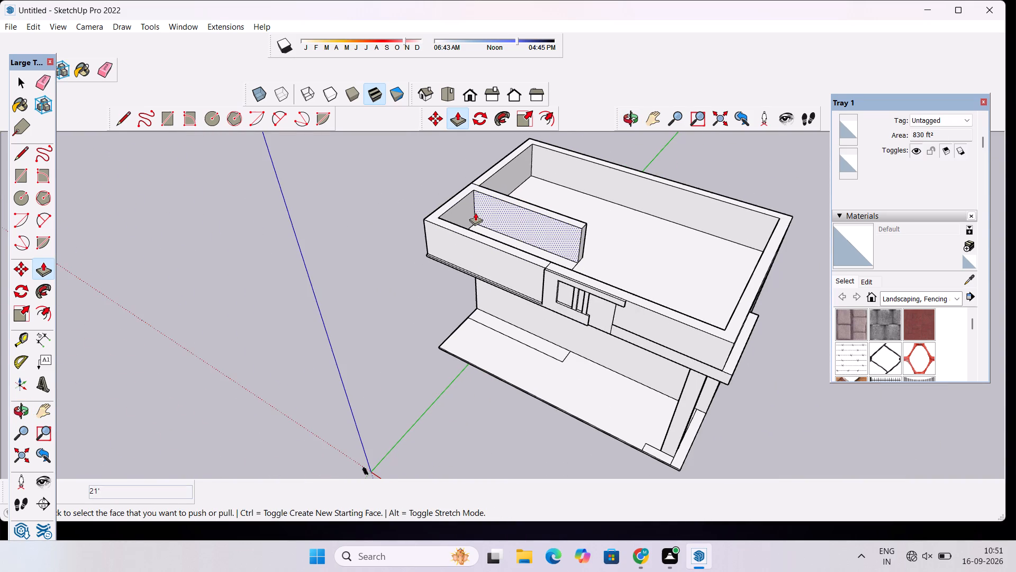
Examine the raised overhang walls and the front facade from above and from the front.
left_click(629, 120)
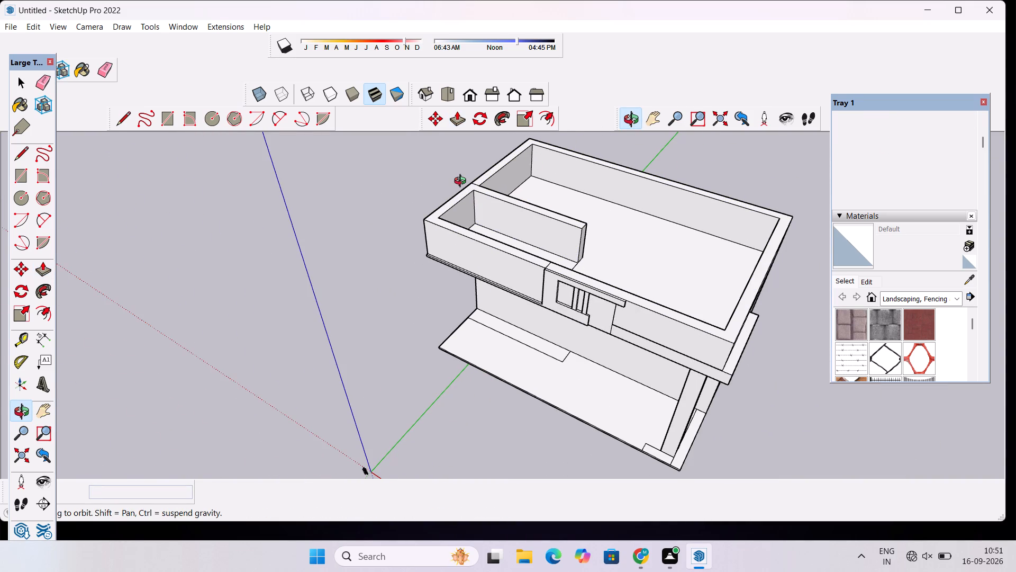
left_click_drag(462, 182, 448, 211, "shift")
left_click_drag(493, 219, 491, 231)
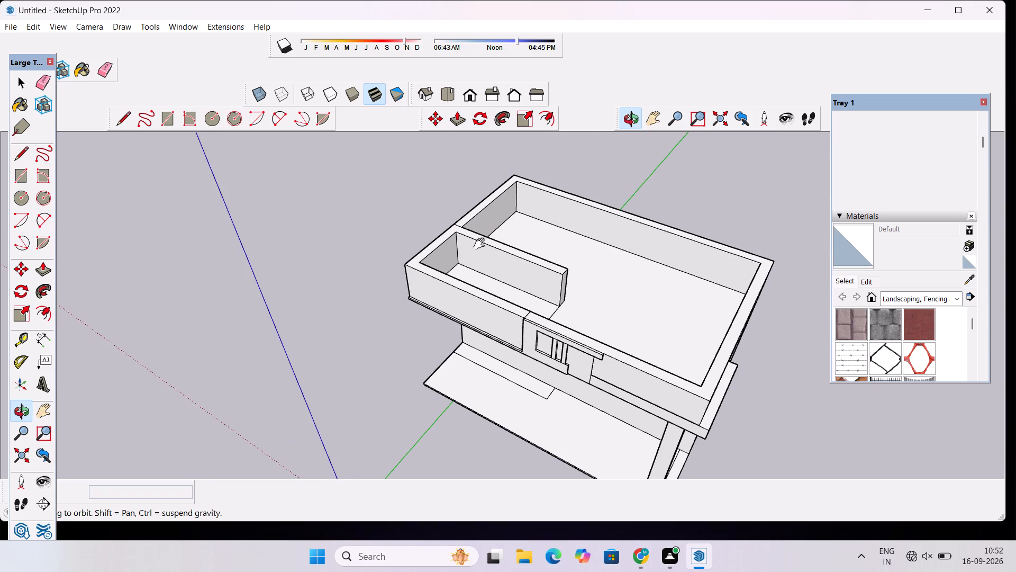
scroll(466, 255, "up", 3)
left_click_drag(464, 263, 539, 226)
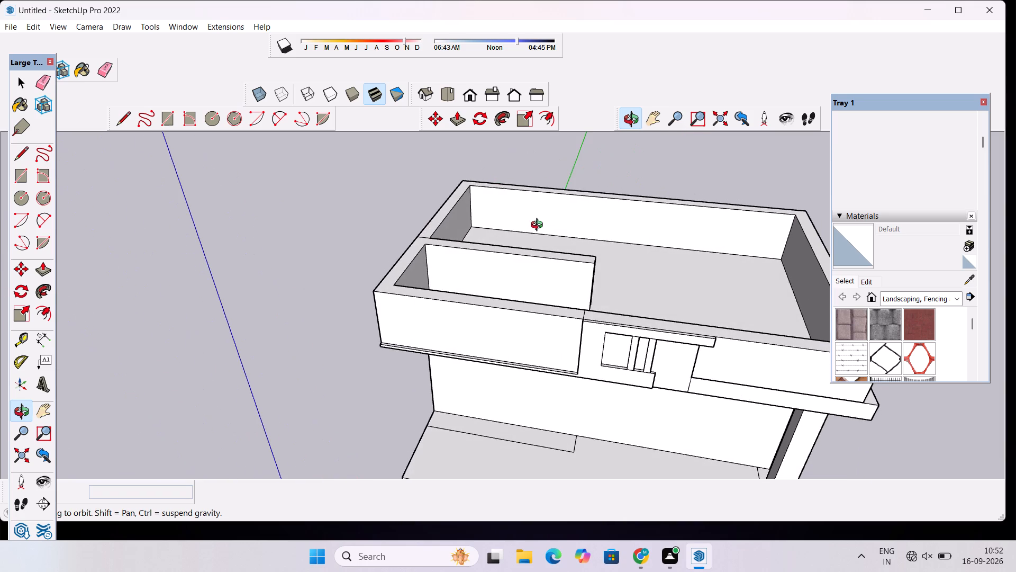
scroll(468, 244, "down", 2)
left_click_drag(414, 317, 441, 308)
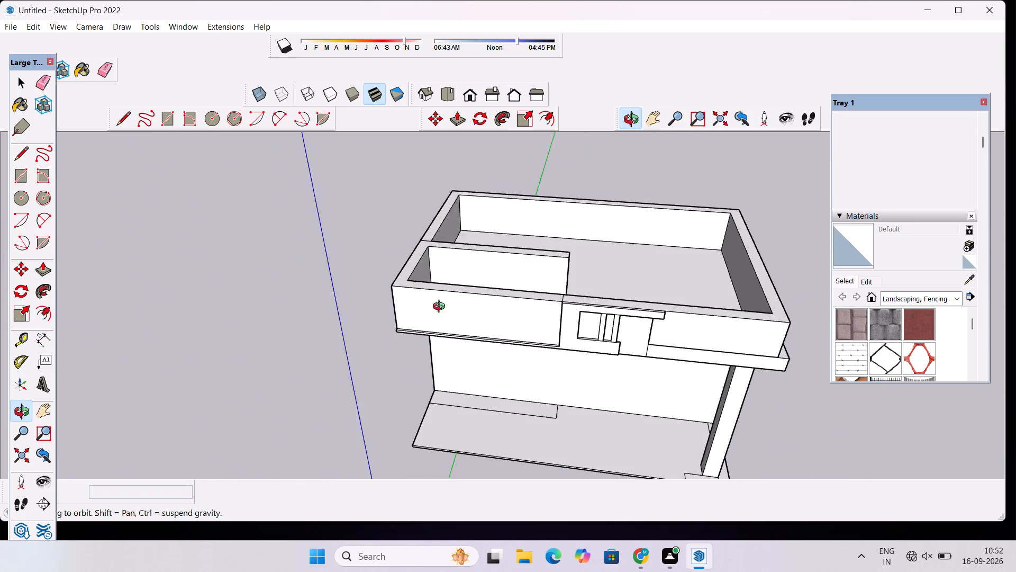
left_click_drag(441, 308, 460, 291)
scroll(460, 291, "up", 4)
left_click_drag(489, 292, 466, 386)
Draw a 1' line down the slab edge below the overhang wall, continuing the panel's vertical edge to the bottom edge.
scroll(541, 371, "up", 3)
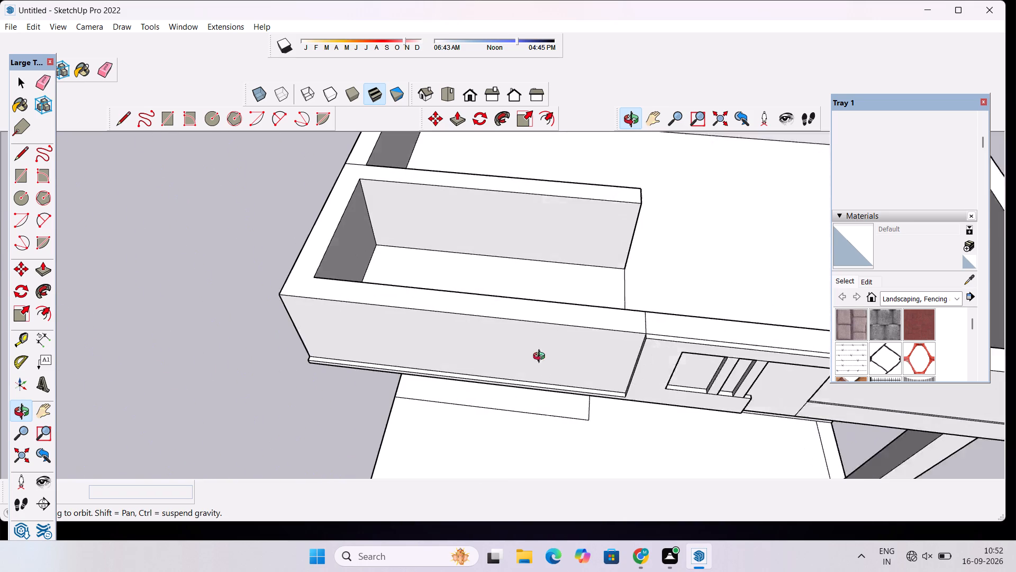
scroll(541, 358, "up", 1)
left_click_drag(607, 383, 474, 337, "shift")
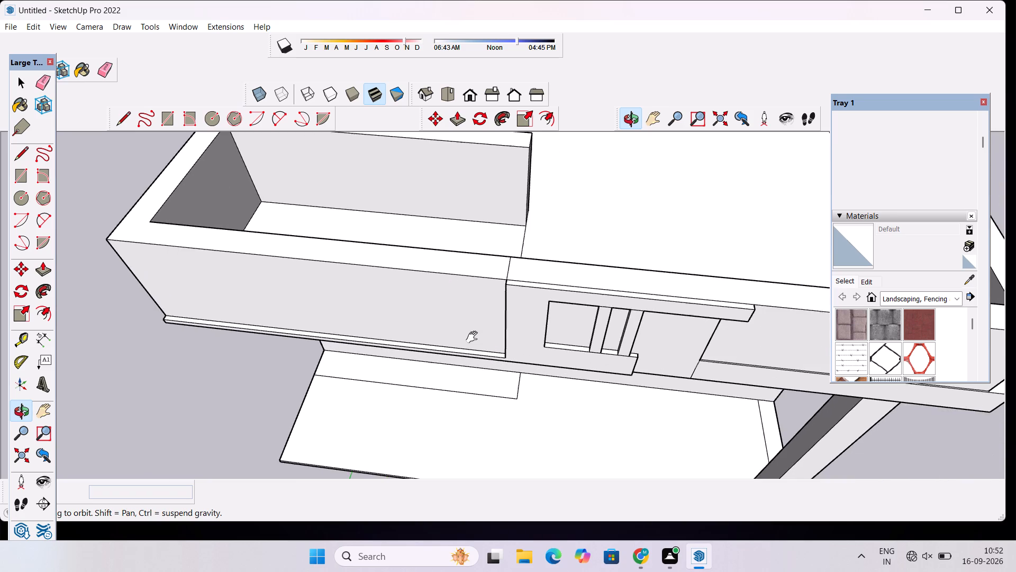
scroll(498, 353, "up", 4)
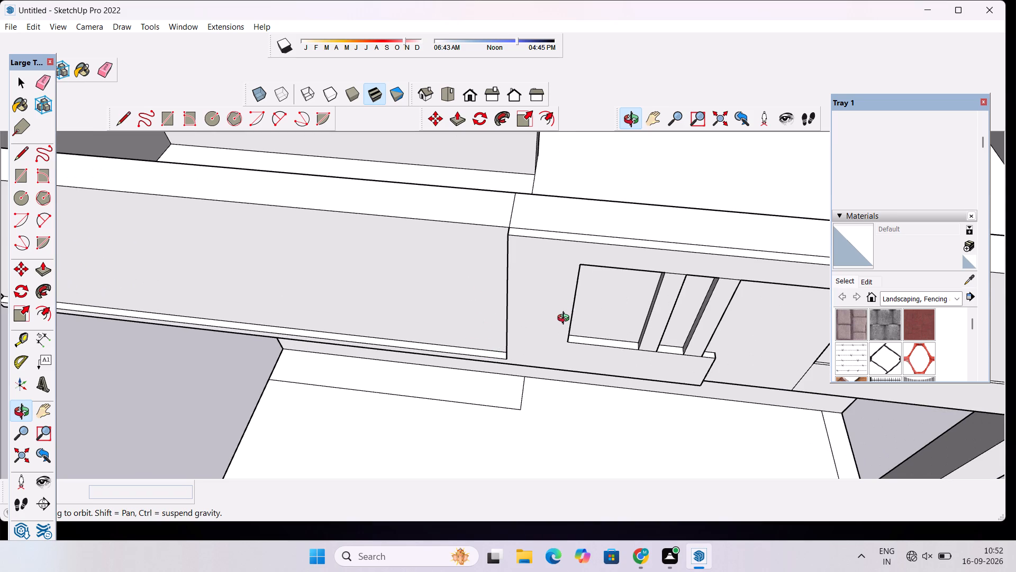
scroll(426, 362, "up", 3)
left_click_drag(430, 363, 494, 344)
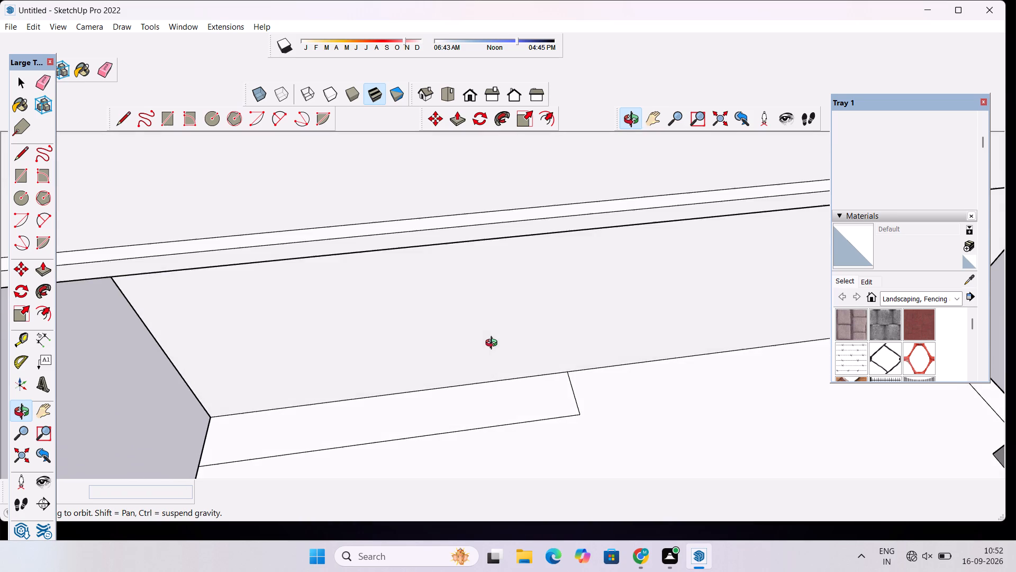
left_click_drag(503, 339, 406, 339)
scroll(406, 339, "down", 5)
left_click_drag(458, 306, 447, 340, "shift")
scroll(444, 344, "up", 5)
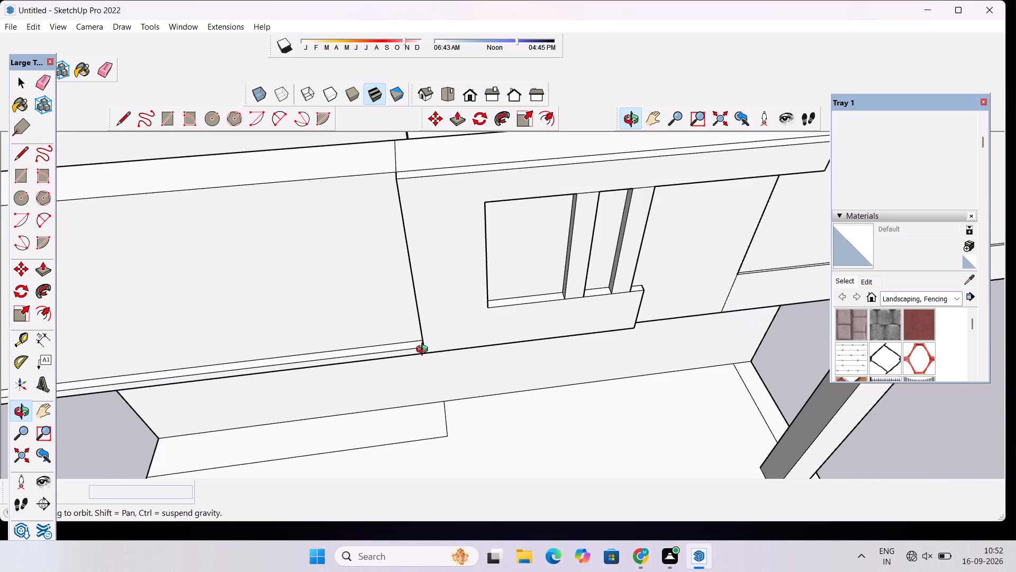
scroll(424, 351, "up", 3)
key("l")
scroll(422, 352, "up", 8)
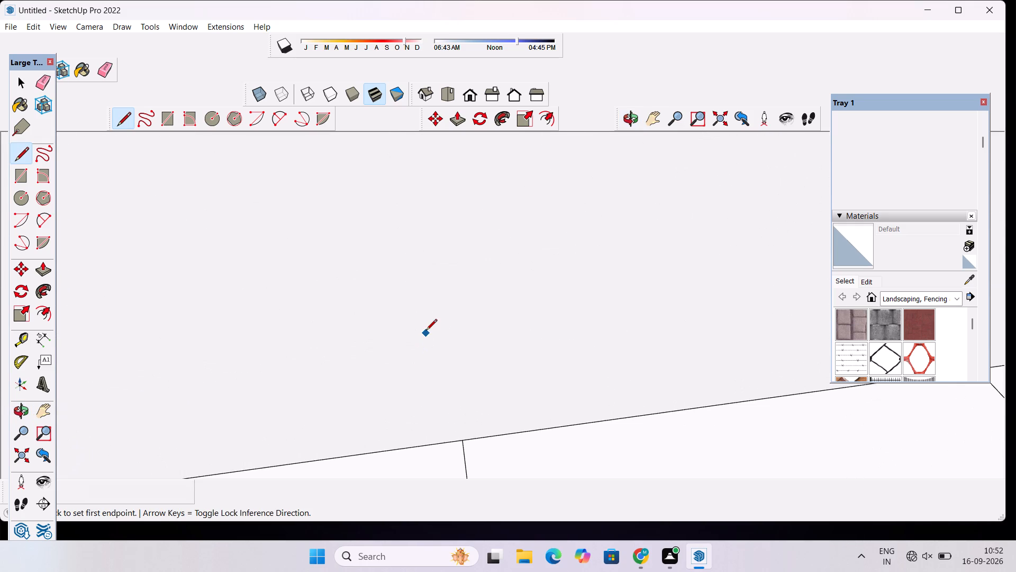
scroll(427, 334, "down", 4)
left_click(430, 303)
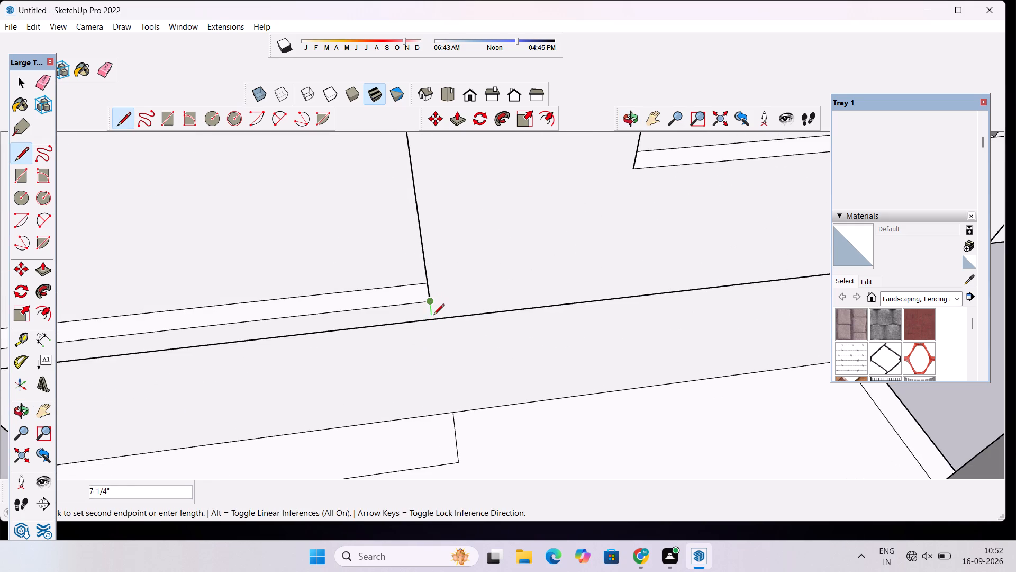
scroll(433, 318, "up", 19)
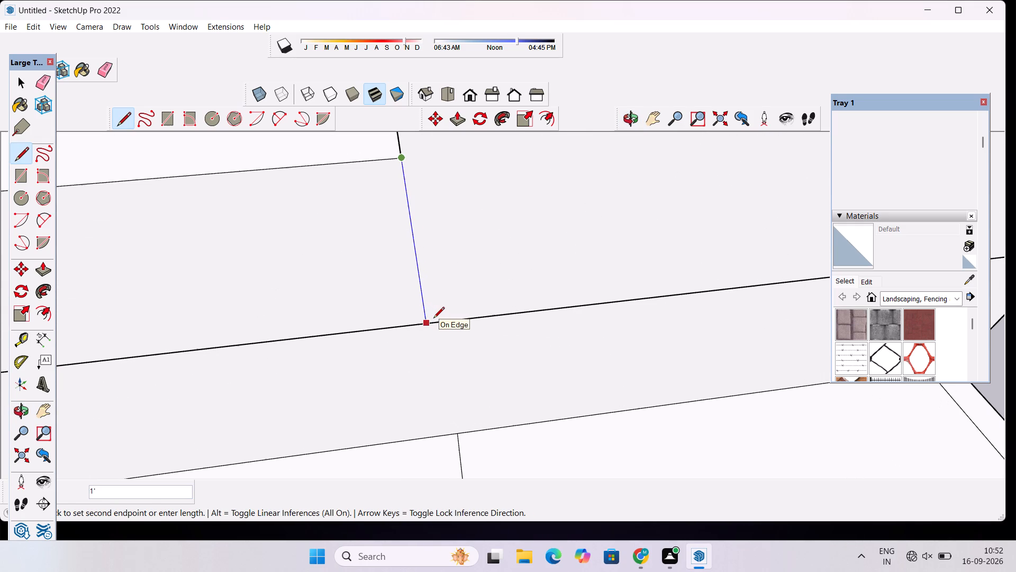
left_click(433, 319)
scroll(433, 319, "down", 5)
Push/Pull the narrow slab-edge strip below the overhang wall inward by 1', flush with the wall above.
key("space")
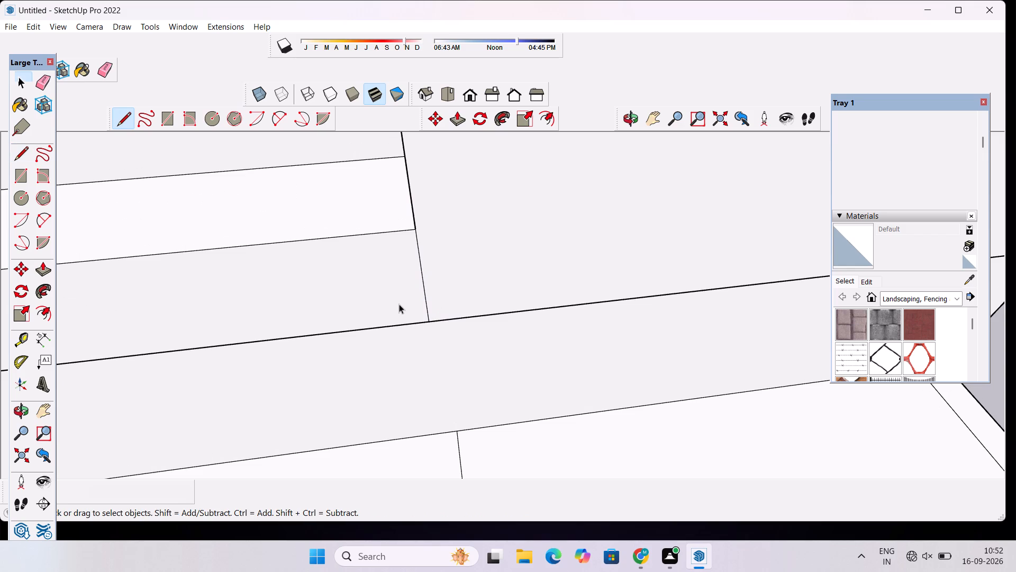
left_click(399, 304)
key("p")
left_click(399, 304)
scroll(399, 304, "down", 2)
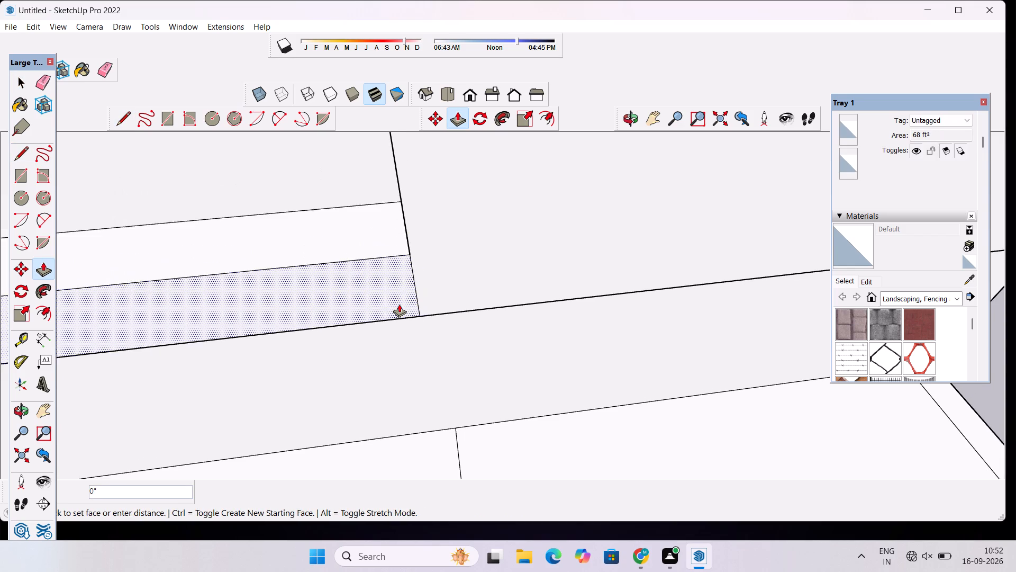
scroll(399, 304, "down", 4)
left_click(391, 219)
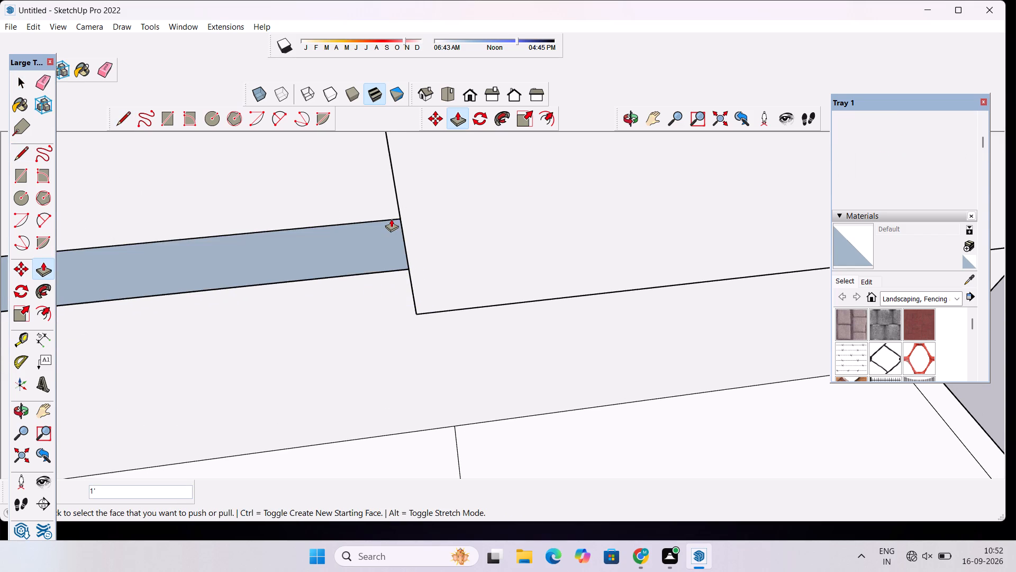
Examine the overhang wall and the recessed slab-edge strip beneath it from above and from the front.
scroll(417, 211, "down", 4)
left_click(629, 113)
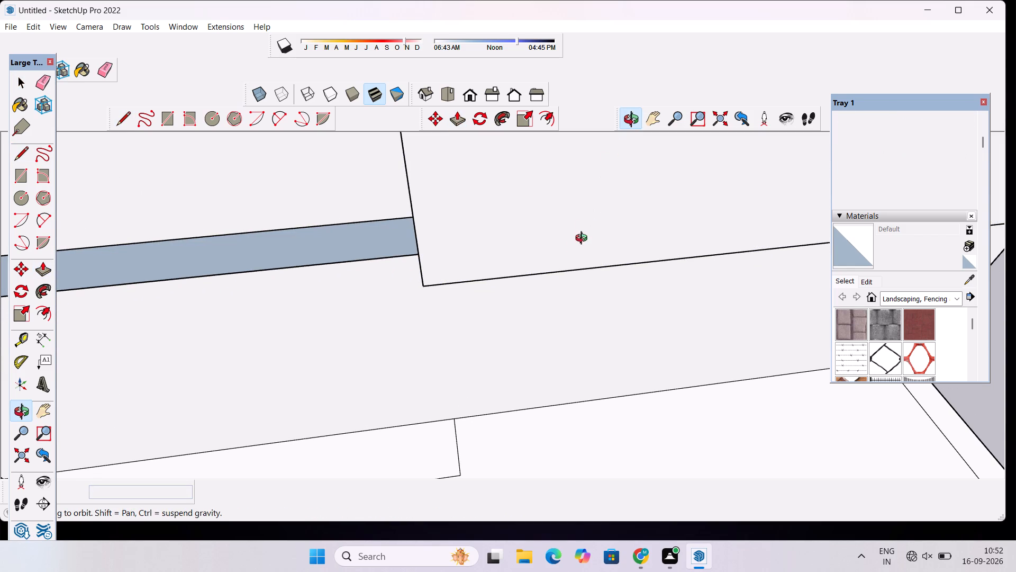
left_click_drag(538, 245, 458, 285, "shift")
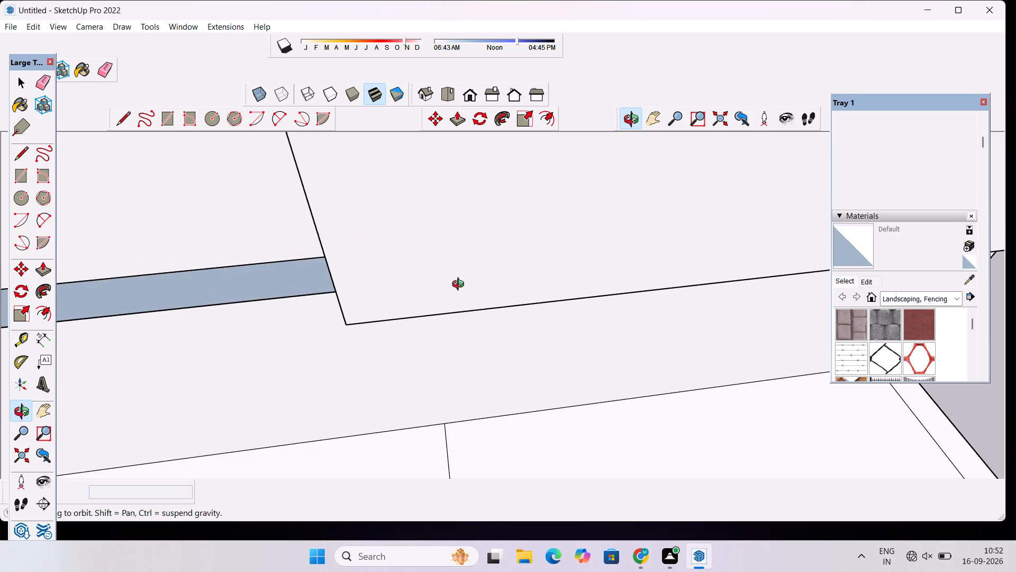
scroll(460, 285, "down", 4)
left_click_drag(443, 310, 484, 271)
scroll(484, 271, "down", 6)
left_click_drag(539, 245, 484, 276)
scroll(484, 276, "down", 3)
left_click_drag(488, 265, 499, 285, "shift")
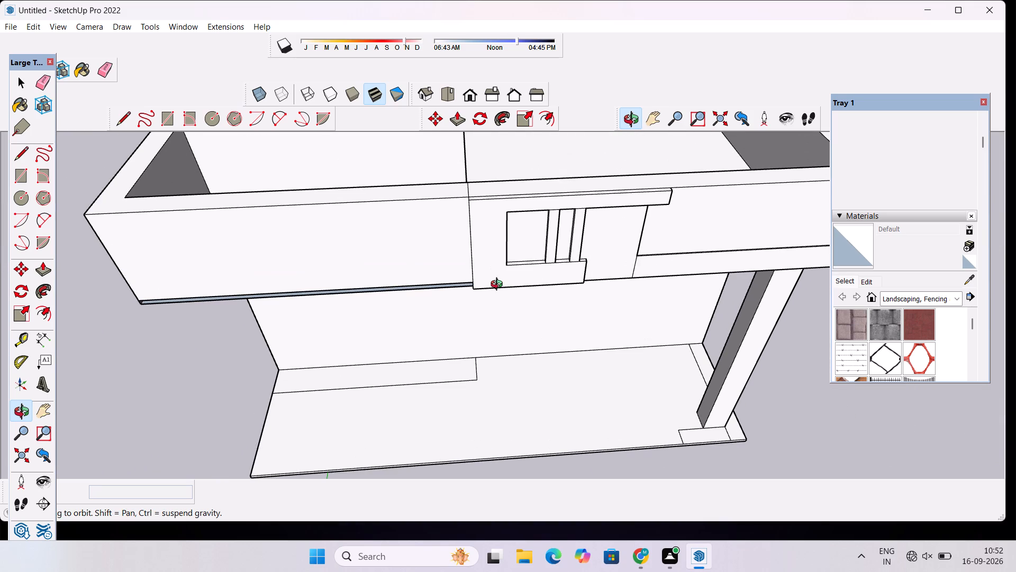
scroll(502, 315, "down", 3)
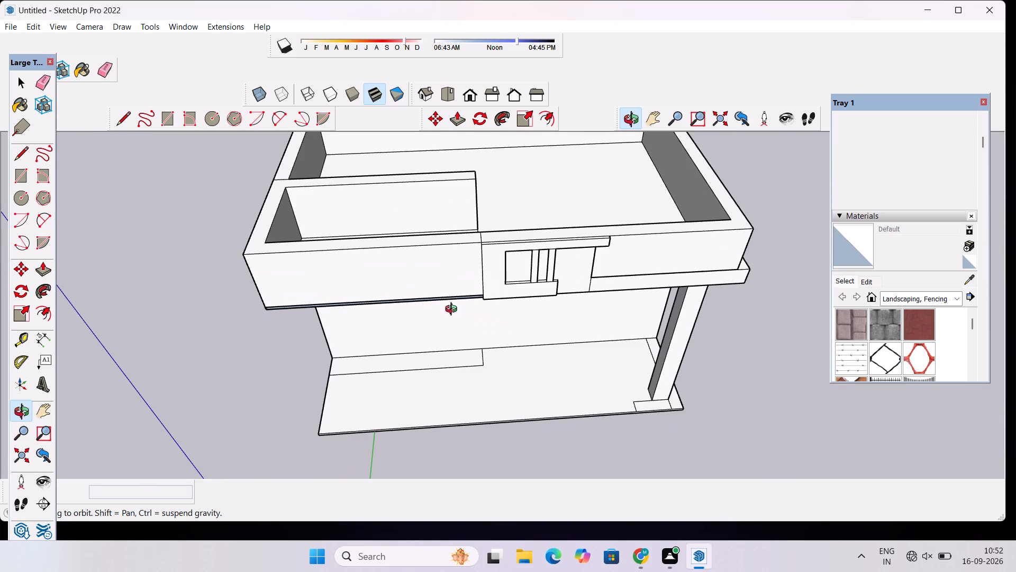
scroll(435, 258, "up", 4)
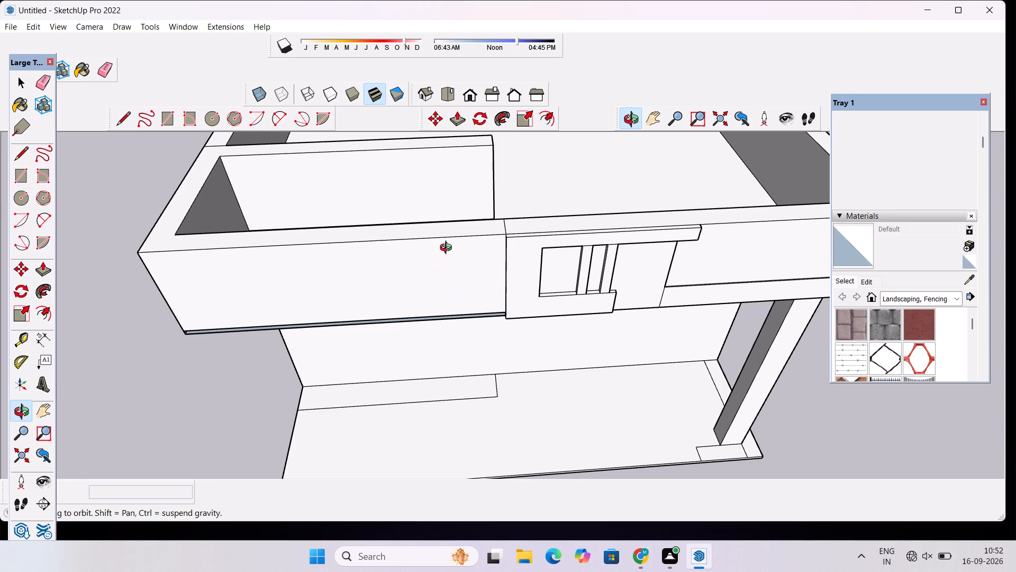
scroll(451, 252, "down", 1)
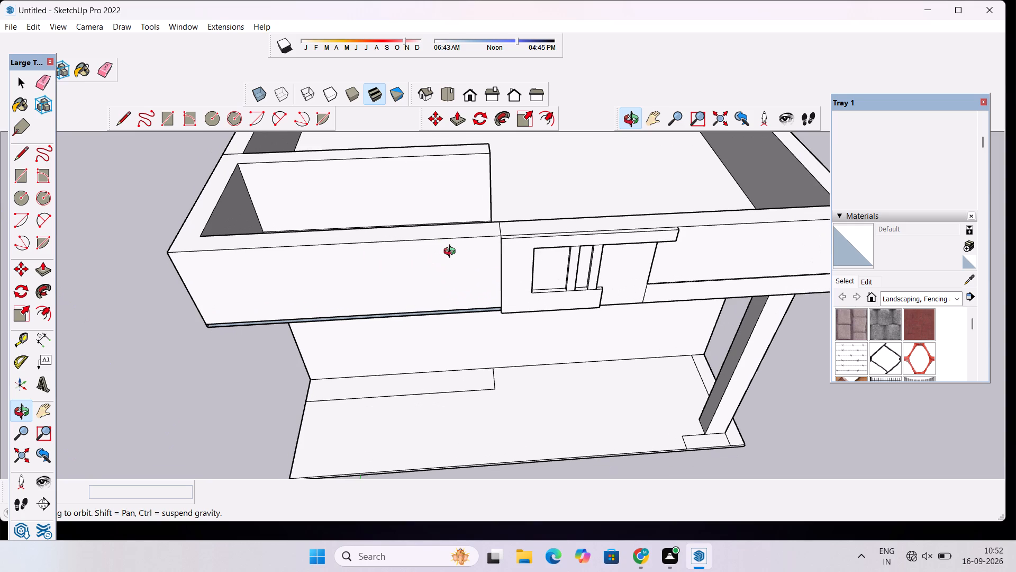
left_click_drag(458, 260, 505, 261, "shift")
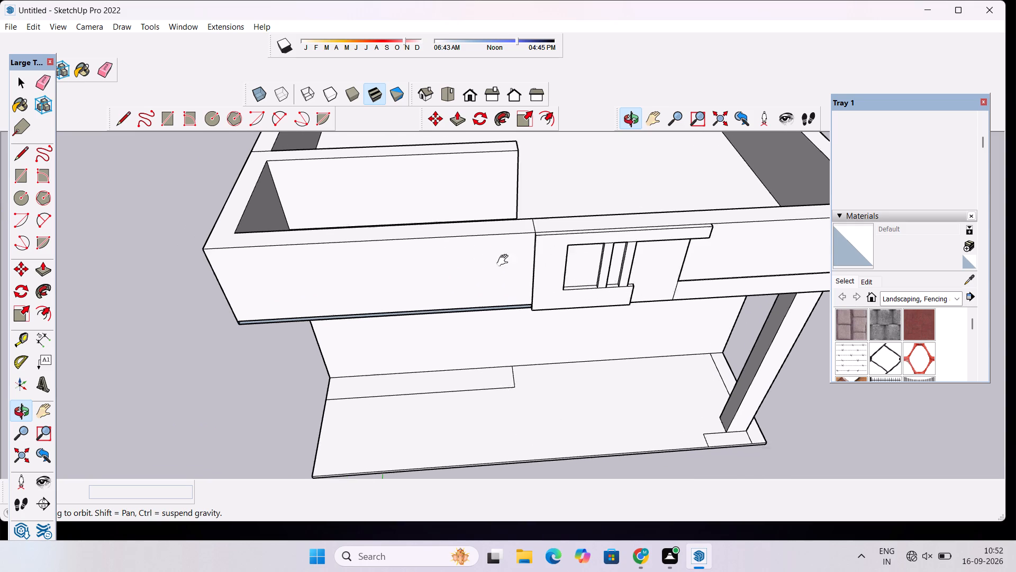
left_click_drag(505, 261, 537, 273, "shift")
left_click_drag(467, 296, 547, 284)
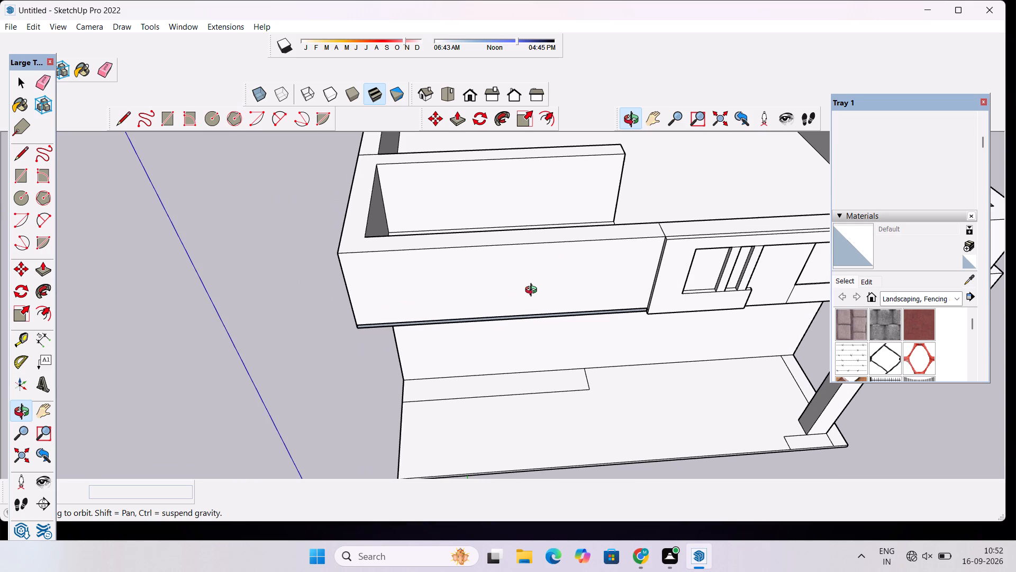
left_click_drag(509, 325, 509, 303)
scroll(508, 266, "up", 2)
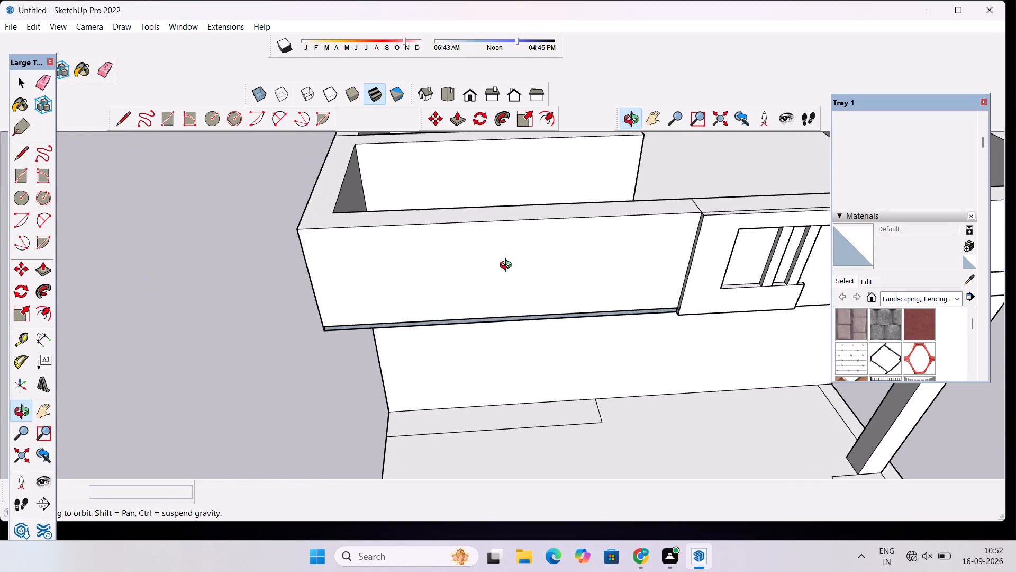
left_click_drag(513, 258, 537, 296, "shift")
scroll(537, 296, "up", 2)
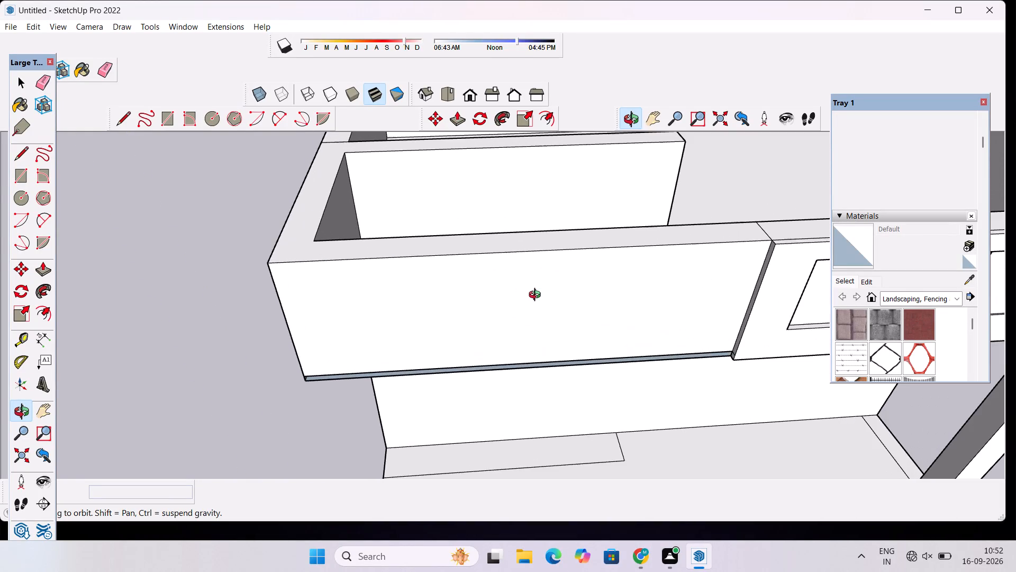
left_click_drag(542, 355, 558, 304)
scroll(558, 303, "down", 1)
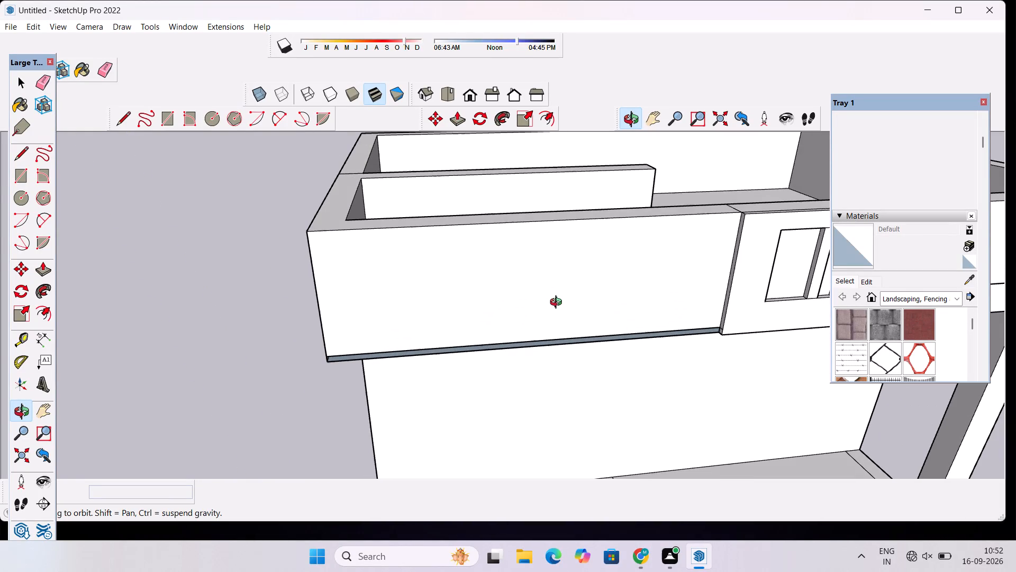
left_click_drag(546, 294, 559, 324, "shift")
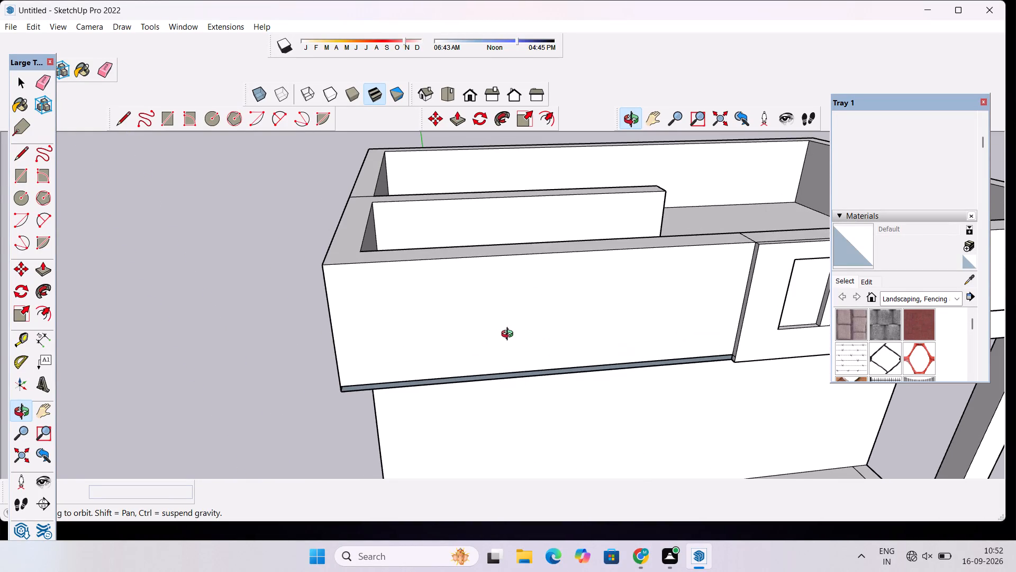
Draw a rectangle over the recessed strip below the overhang wall, from the wall's outer lower corner to the facade panel's edge.
scroll(507, 335, "down", 3)
left_click_drag(466, 344, 534, 245)
scroll(493, 315, "up", 3)
left_click_drag(592, 296, 515, 332)
scroll(521, 335, "up", 3)
key("r")
scroll(238, 362, "up", 2)
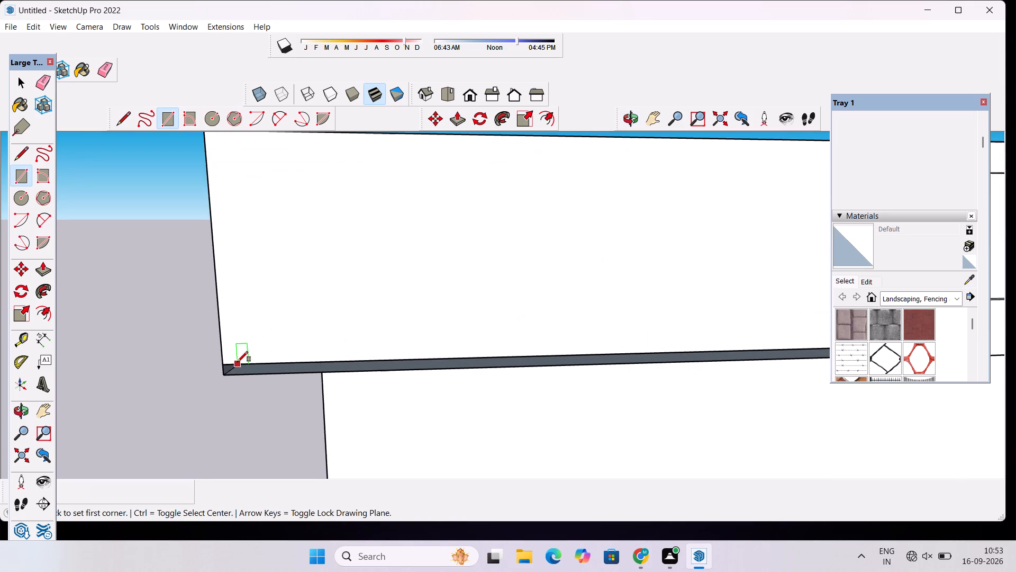
left_click(223, 364)
scroll(346, 355, "down", 6)
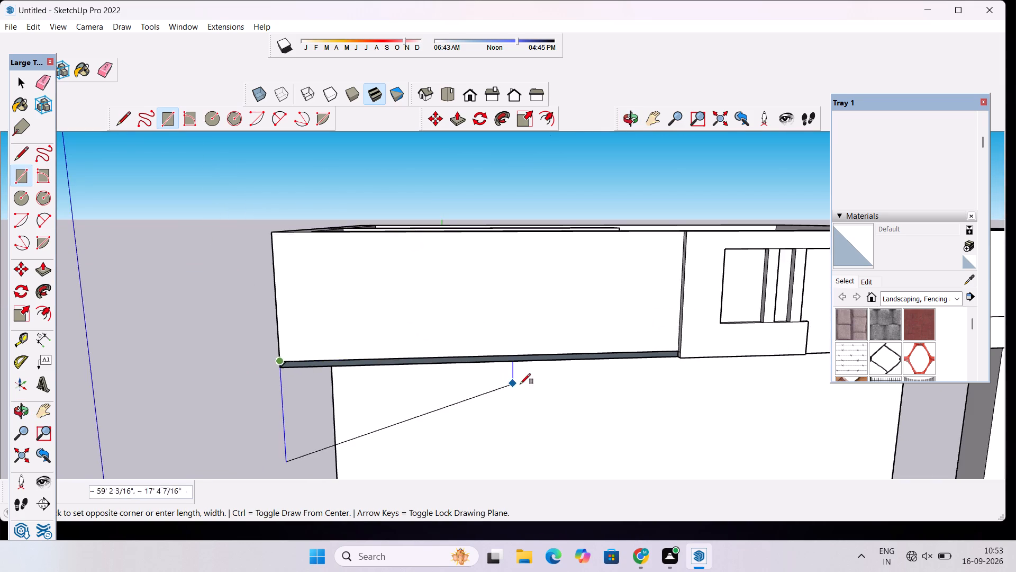
scroll(533, 385, "up", 6)
scroll(616, 344, "down", 8)
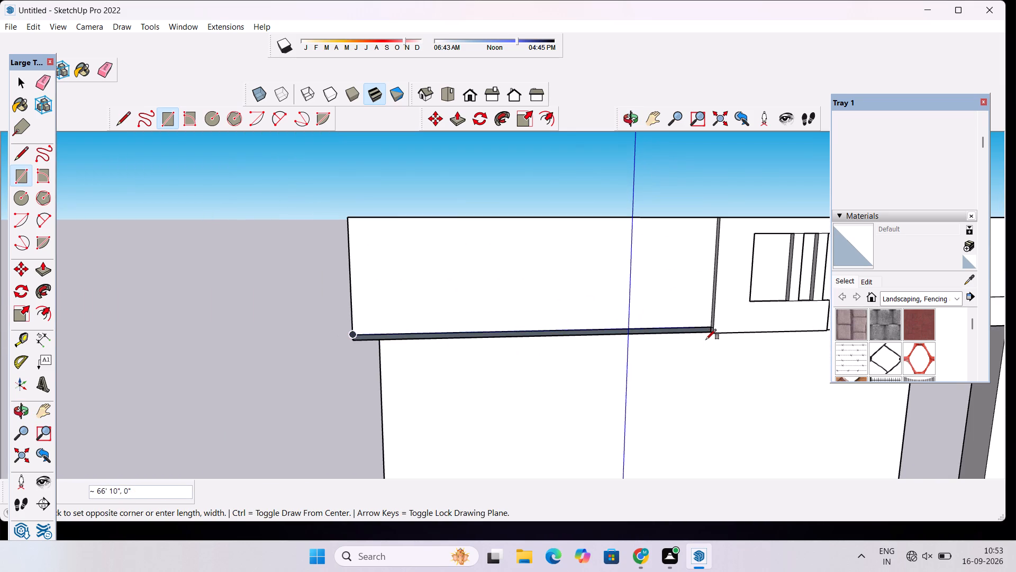
scroll(706, 339, "up", 6)
left_click(718, 317)
scroll(580, 301, "down", 6)
key("space")
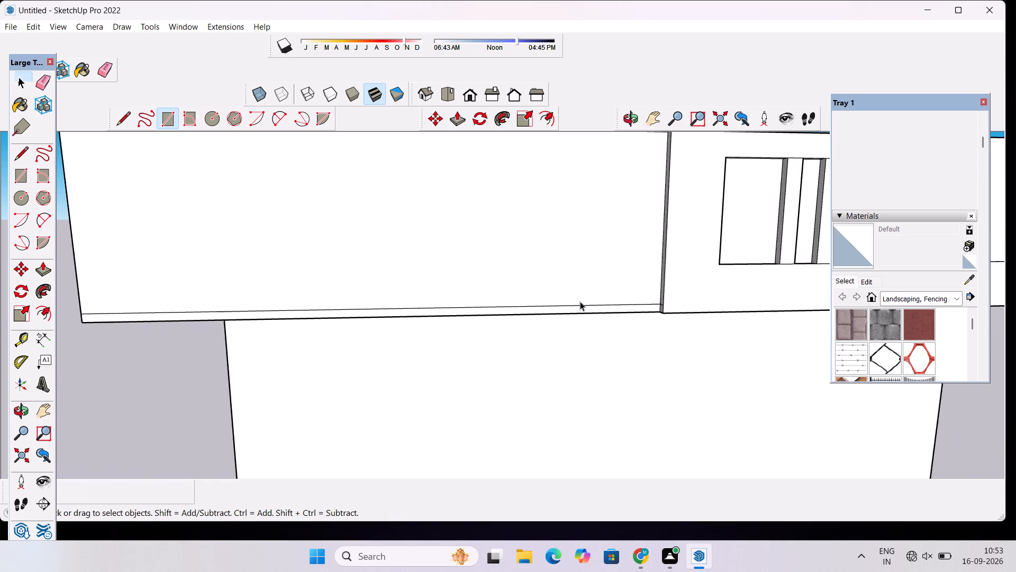
Place a Tape Measure guide on the base slab 3' inside the side edge opposite the pillar.
scroll(580, 301, "down", 5)
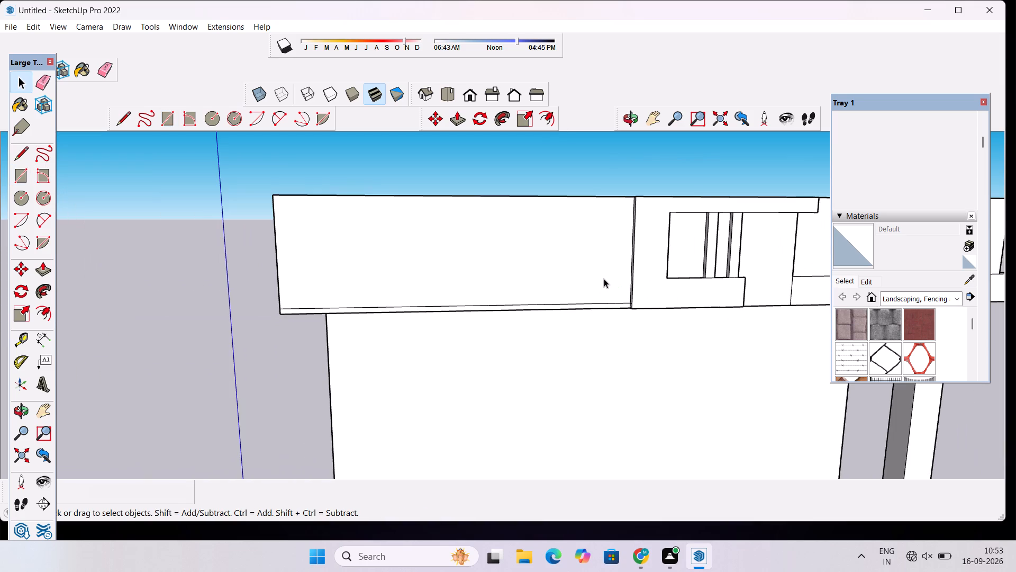
scroll(595, 270, "down", 7)
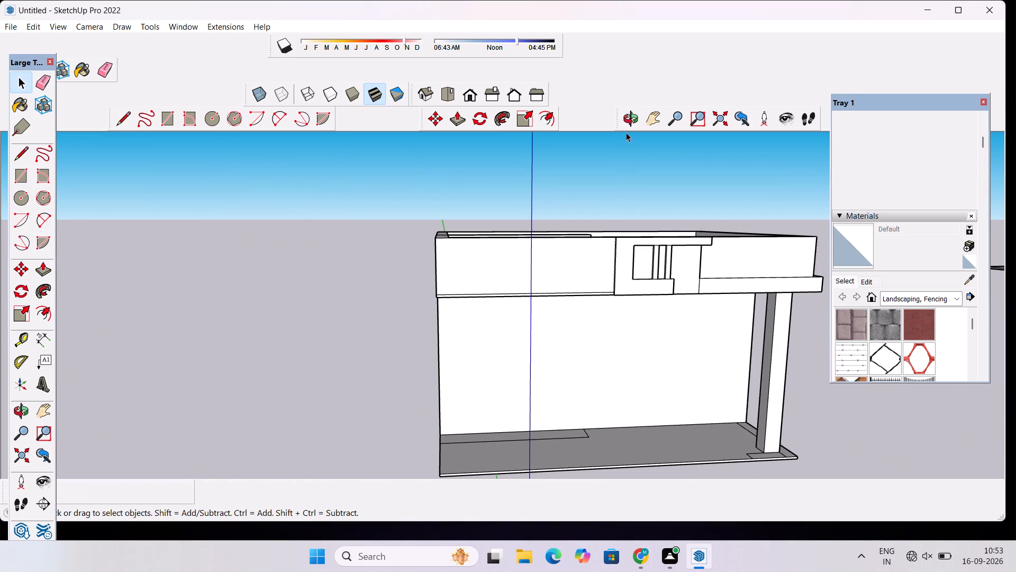
left_click(634, 121)
left_click_drag(588, 246, 536, 184, "shift")
scroll(532, 180, "down", 5)
left_click_drag(528, 308, 514, 354)
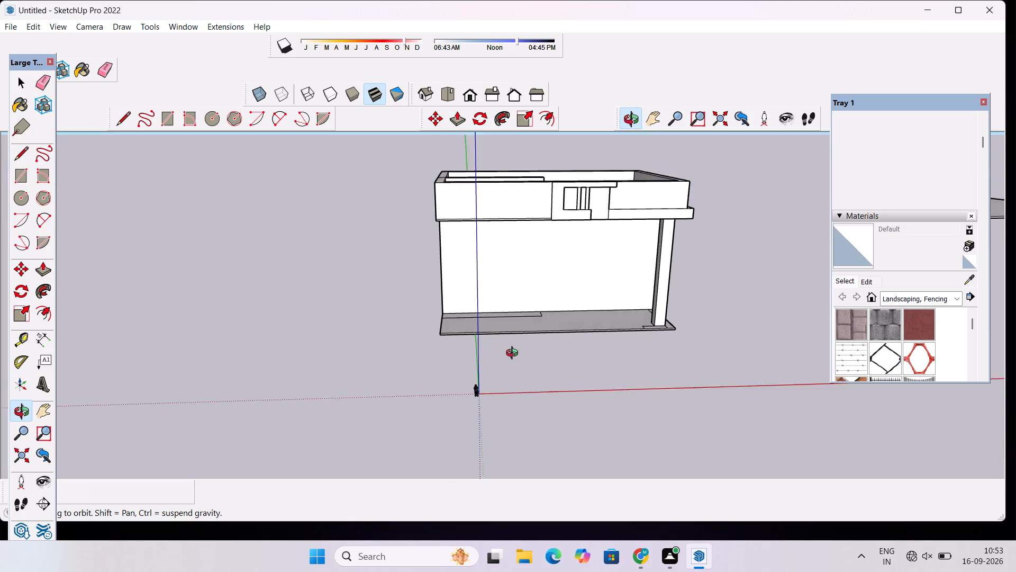
left_click_drag(514, 354, 512, 363)
scroll(512, 363, "up", 5)
left_click_drag(526, 310, 523, 327)
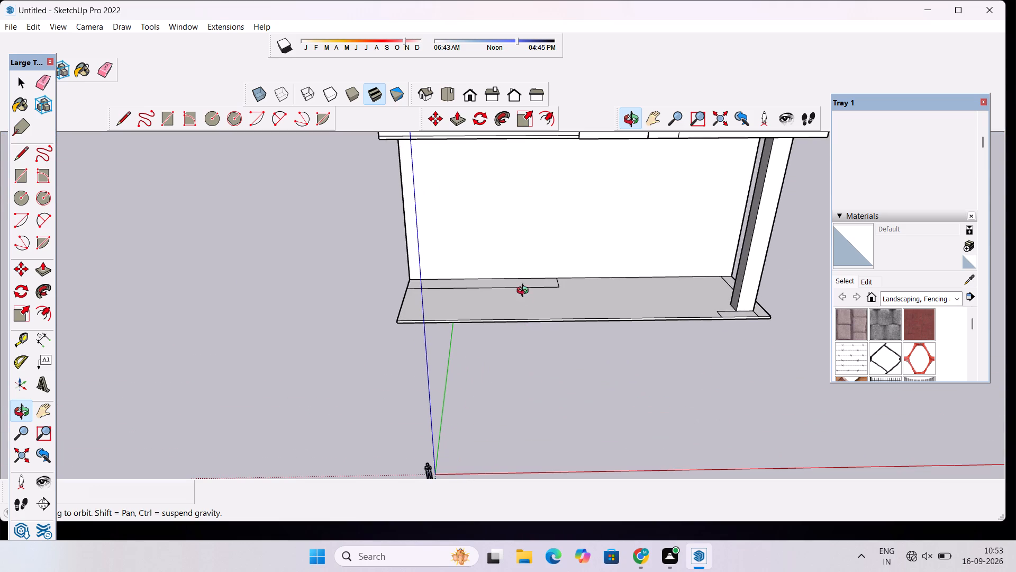
left_click_drag(525, 292, 516, 350)
scroll(533, 324, "up", 5)
left_click_drag(537, 320, 499, 327)
key("t")
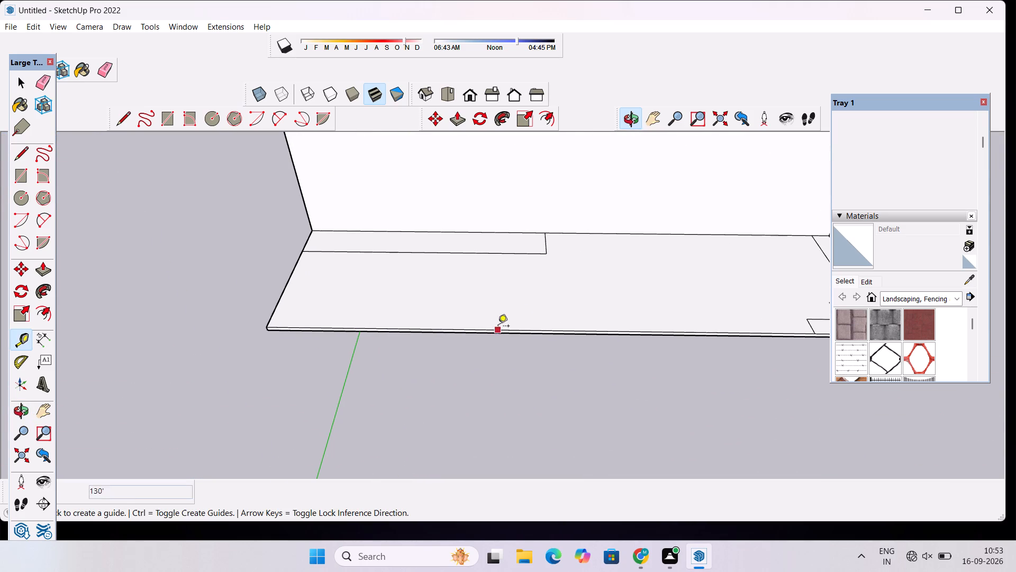
left_click(298, 269)
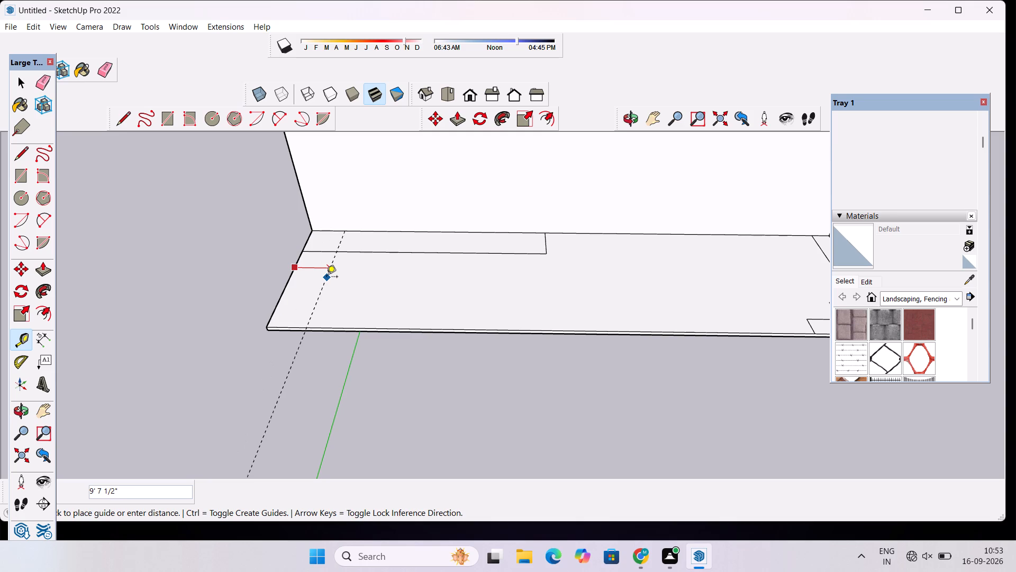
type("3'")
key("Return")
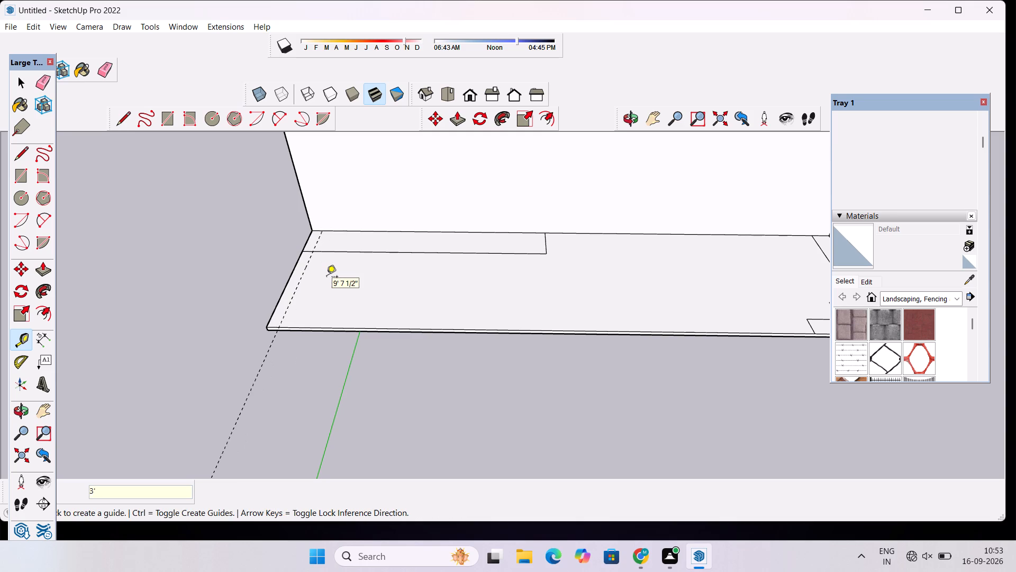
Place a guide 5' inside the base slab's front edge, through the inner corner of the pillar-base outline.
scroll(341, 358, "up", 3)
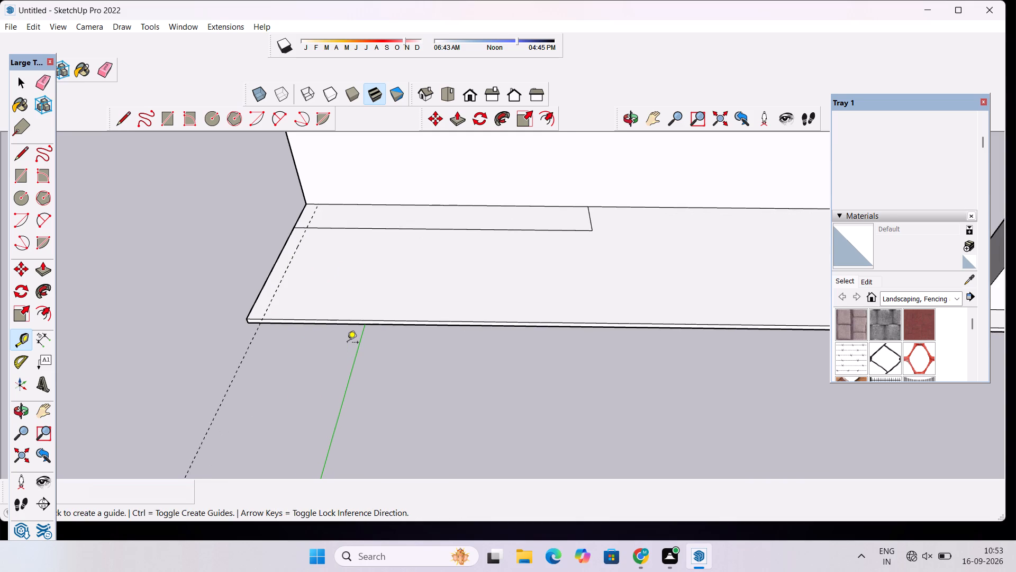
scroll(337, 315, "down", 5)
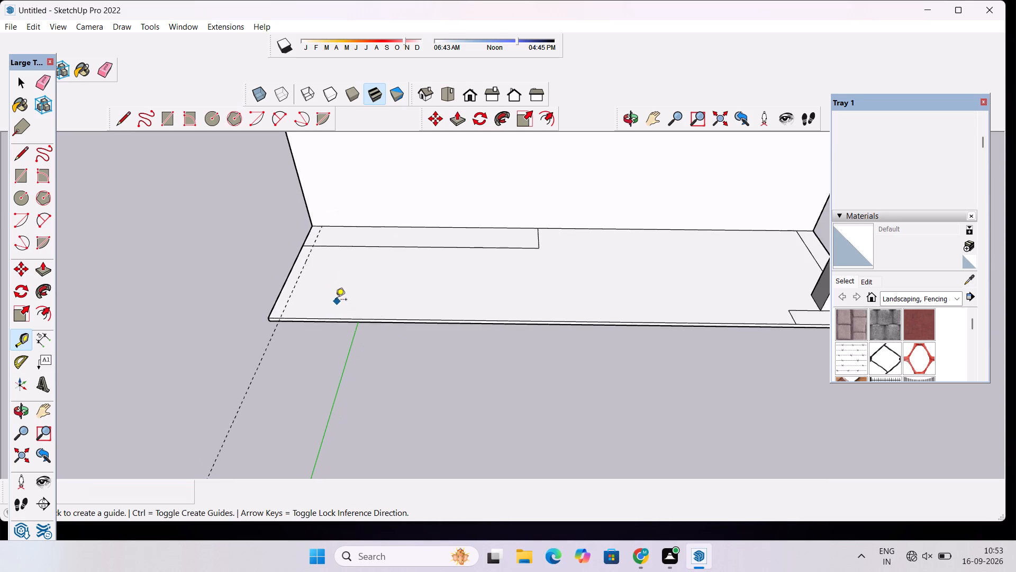
scroll(335, 300, "down", 1)
scroll(618, 317, "up", 4)
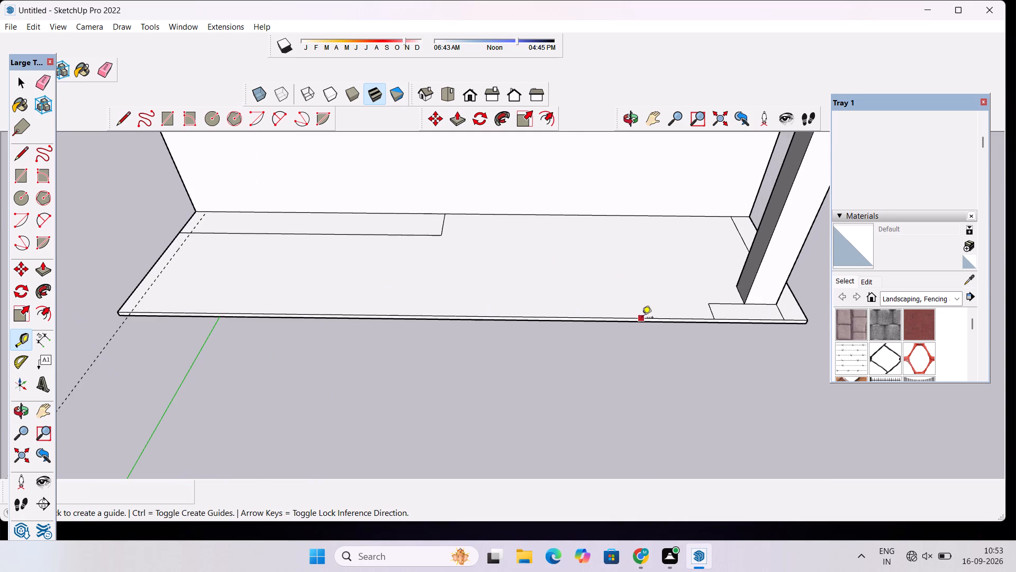
left_click(652, 316)
left_click(711, 303)
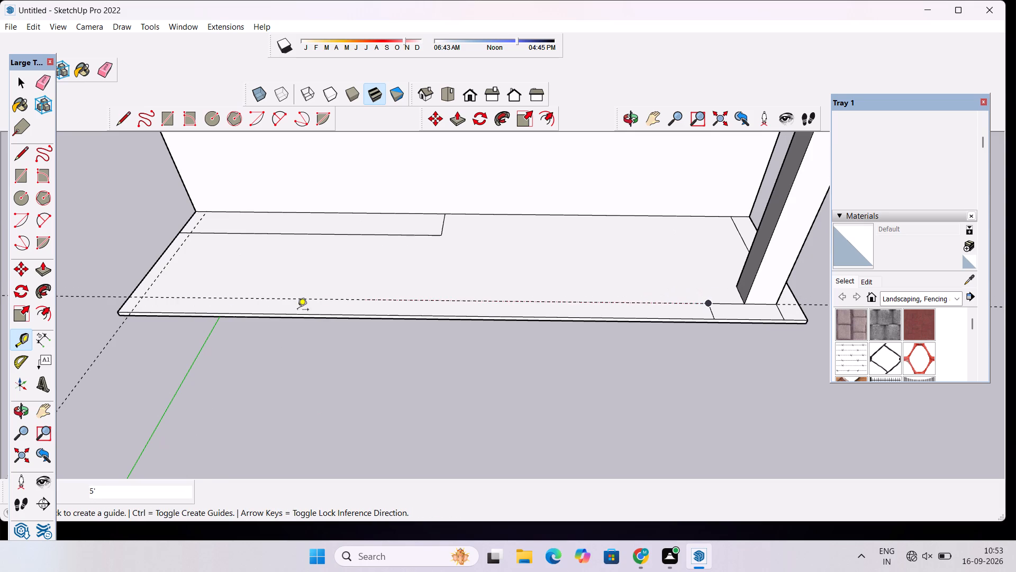
Place a guide 65' from the side guide, through the front corner of the rear rectangle on the base slab.
scroll(219, 299, "down", 3)
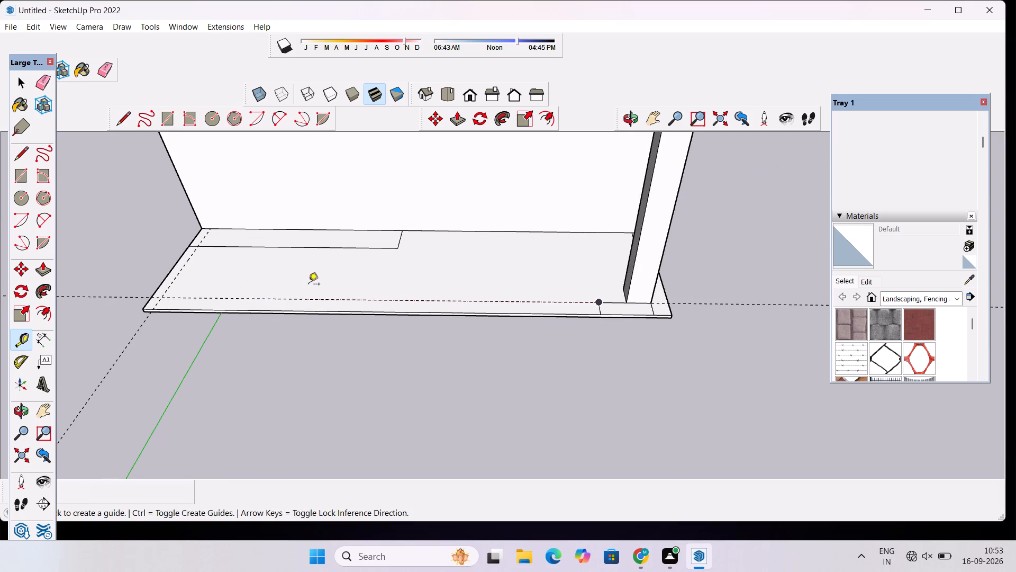
left_click(183, 271)
left_click(399, 245)
key("space")
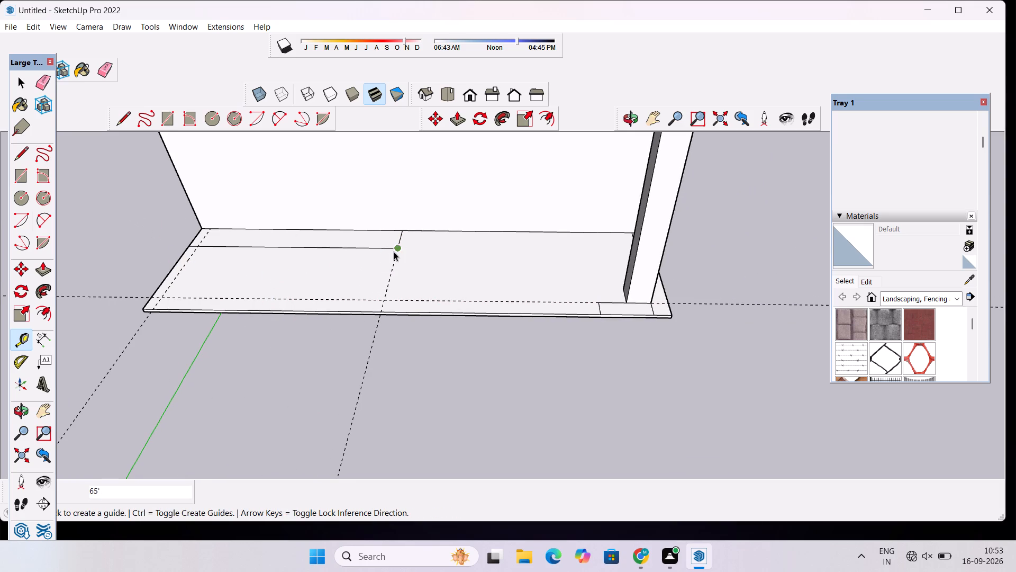
Draw lines of 25', 65' and 5' along the guides, outlining an L-shaped border strip on the base slab's side and front.
type("l")
scroll(193, 252, "up", 8)
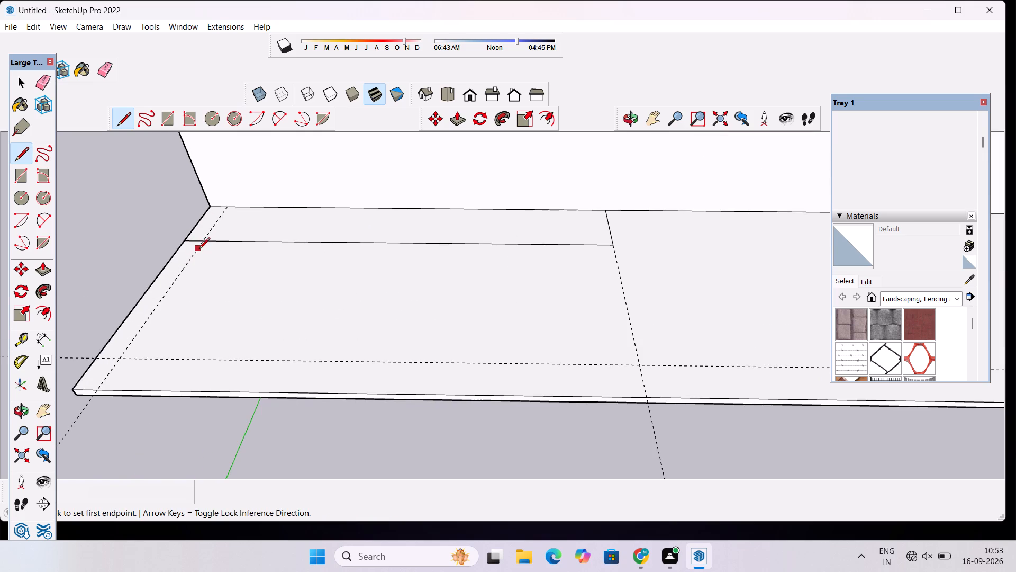
left_click(203, 243)
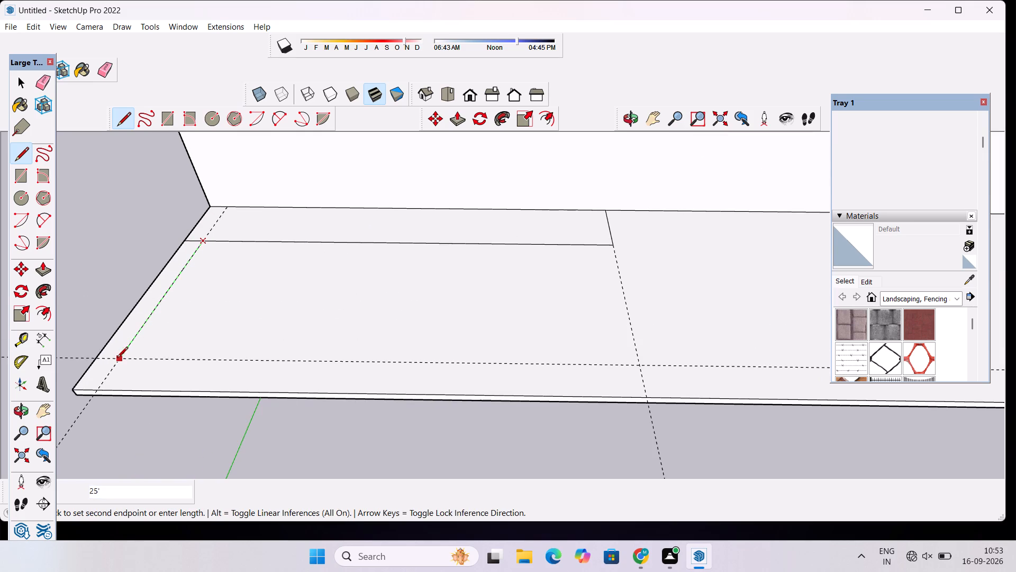
left_click(121, 361)
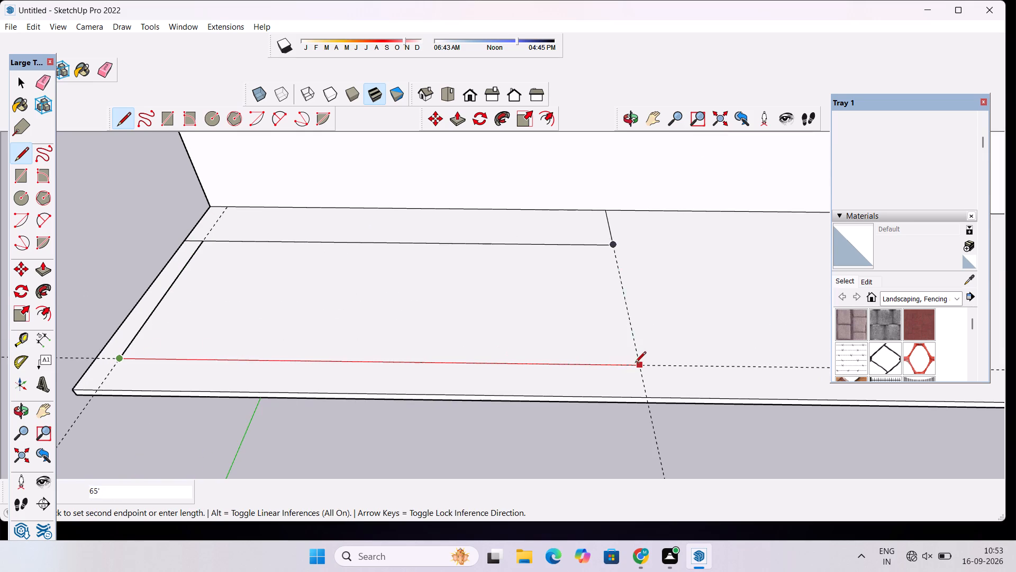
left_click(638, 365)
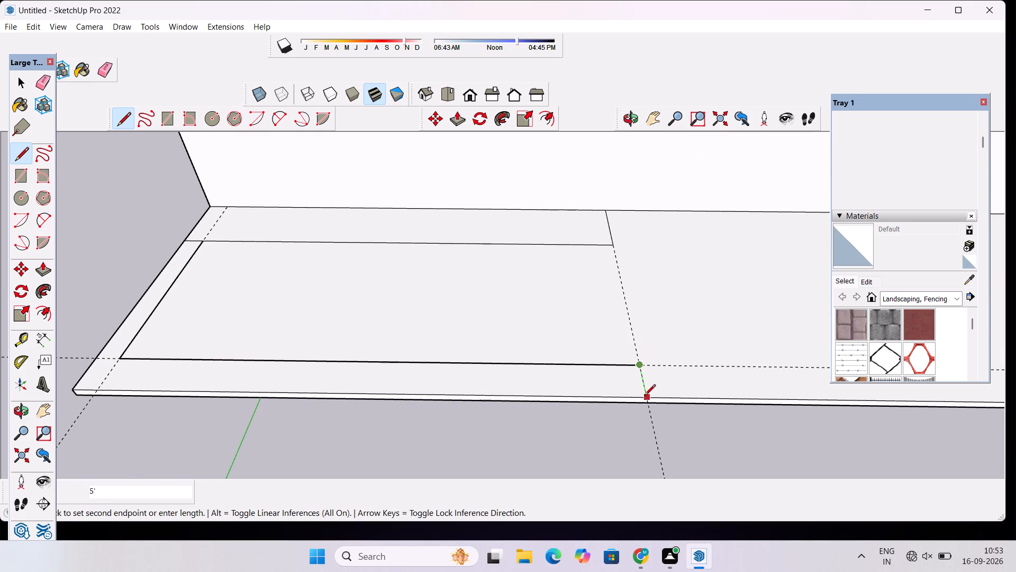
left_click(645, 396)
key("space")
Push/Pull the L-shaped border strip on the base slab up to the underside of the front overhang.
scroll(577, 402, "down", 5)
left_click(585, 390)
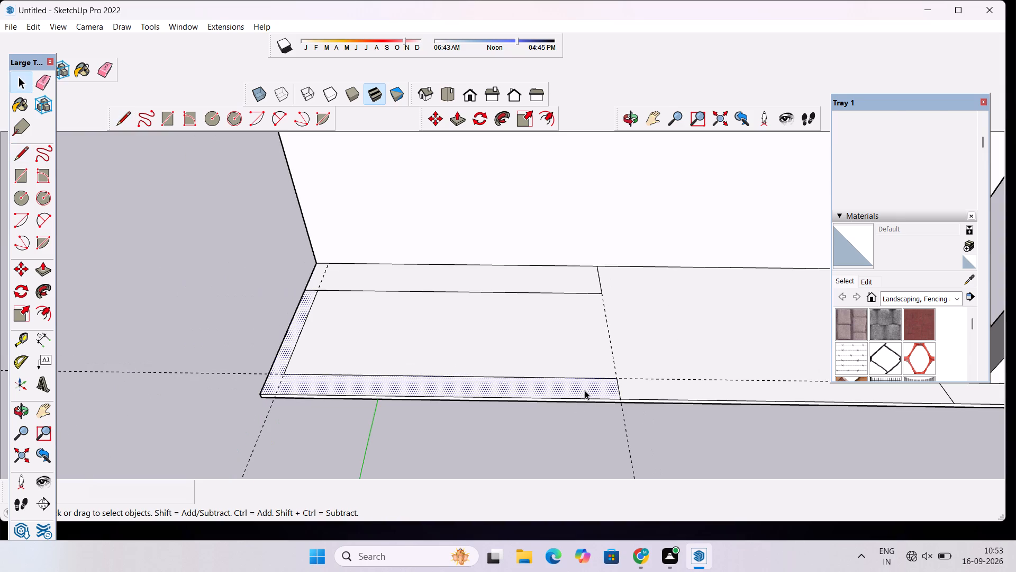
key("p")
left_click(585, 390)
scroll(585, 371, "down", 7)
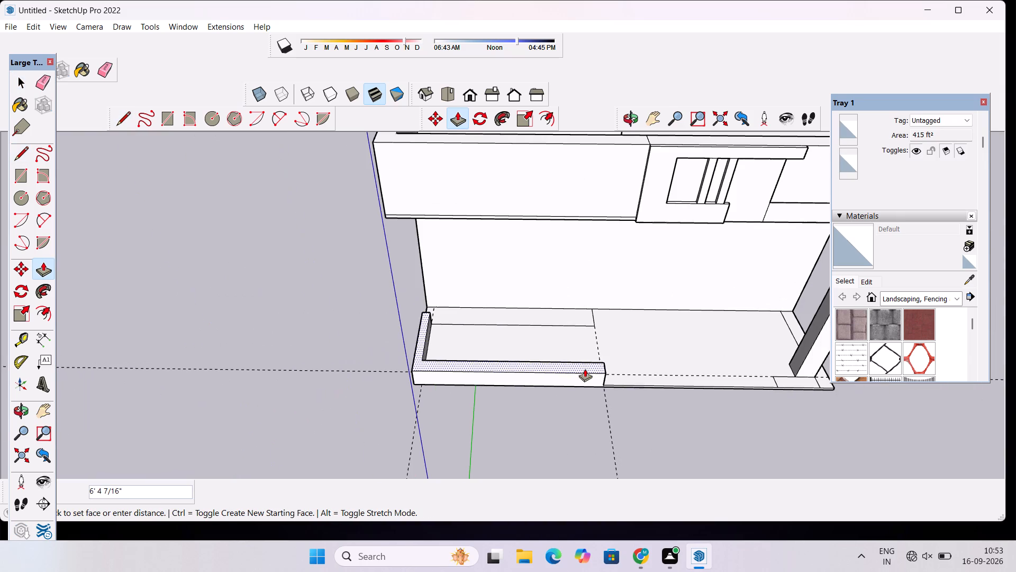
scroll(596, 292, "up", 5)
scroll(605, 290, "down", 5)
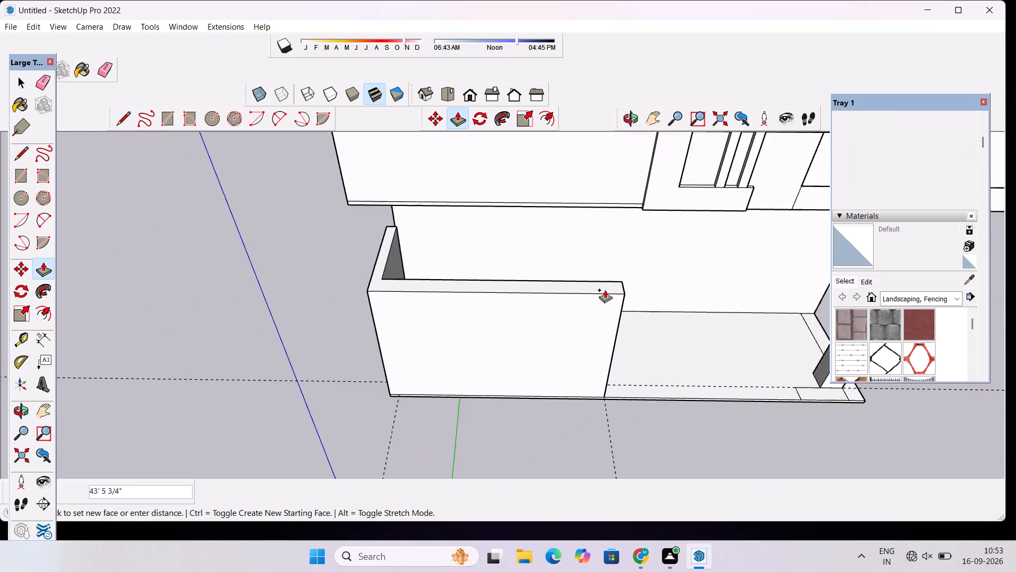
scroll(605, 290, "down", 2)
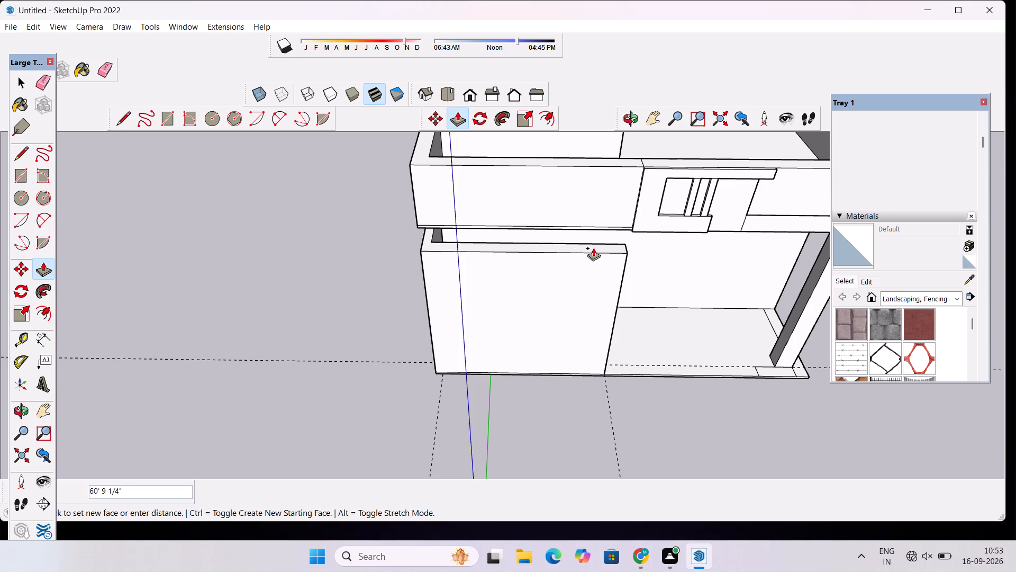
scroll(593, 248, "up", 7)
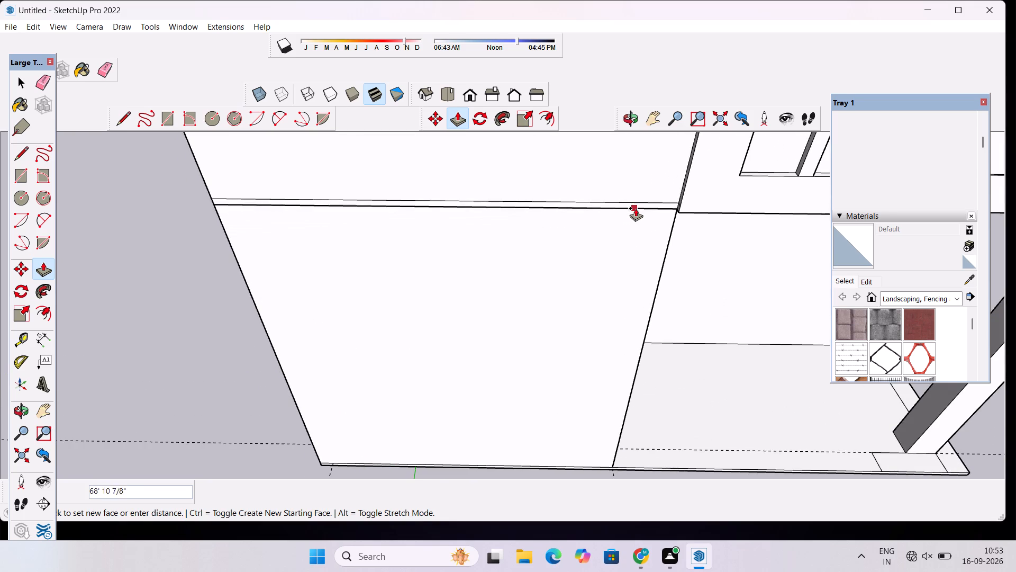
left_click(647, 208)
Examine the raised L-shaped wall from the front, the pillar side and the opposite side of the building.
left_click(628, 122)
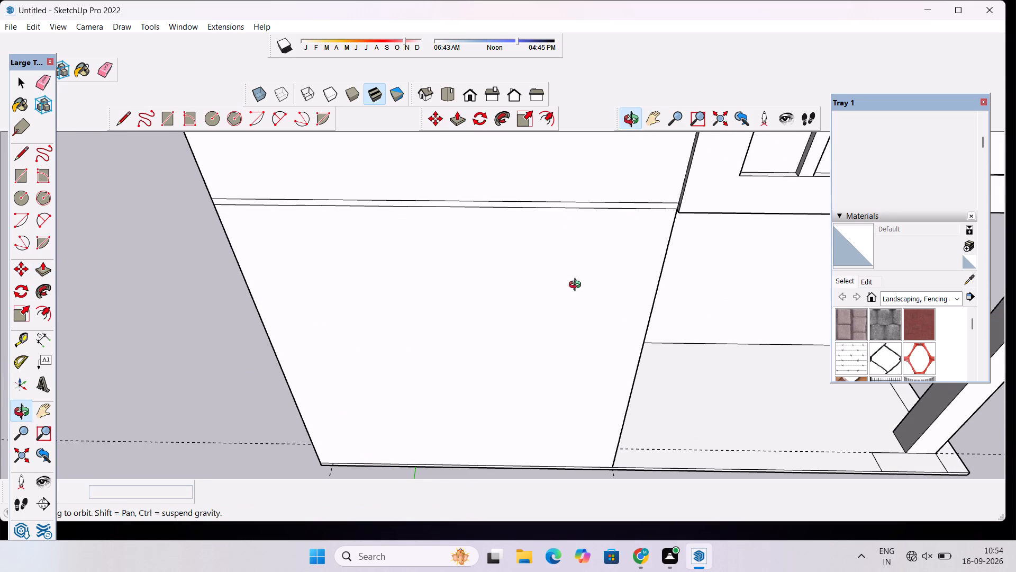
left_click_drag(577, 286, 557, 205)
scroll(557, 205, "down", 4)
left_click_drag(560, 221, 331, 236, "shift")
scroll(329, 236, "down", 6)
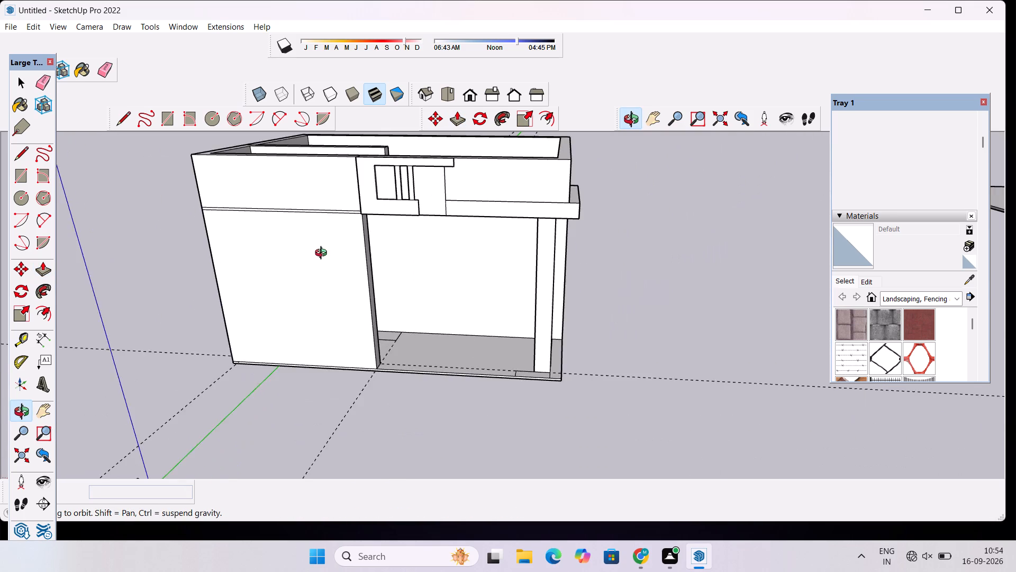
left_click_drag(323, 254, 388, 248)
left_click_drag(459, 255, 434, 255)
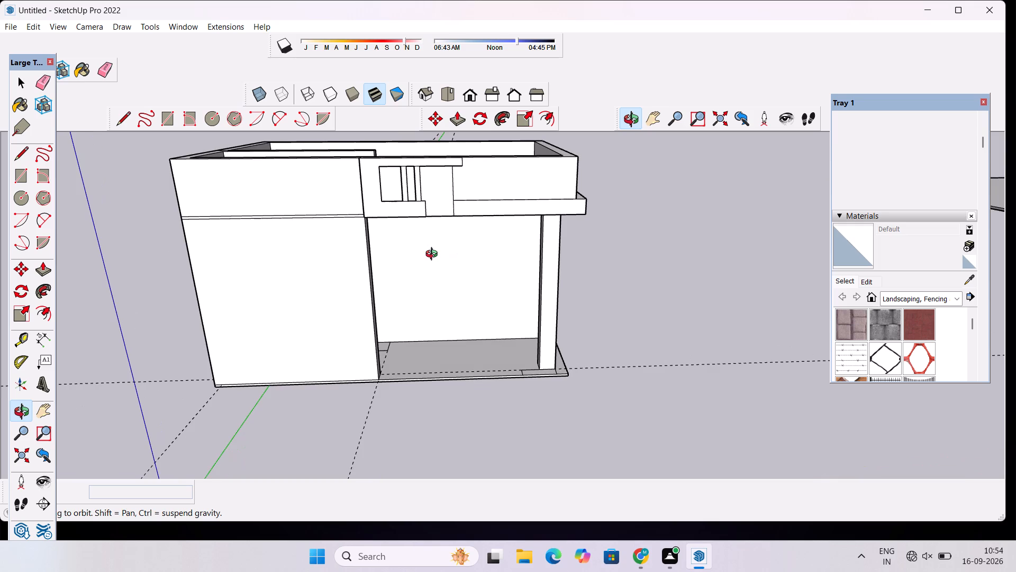
left_click_drag(419, 321, 315, 276)
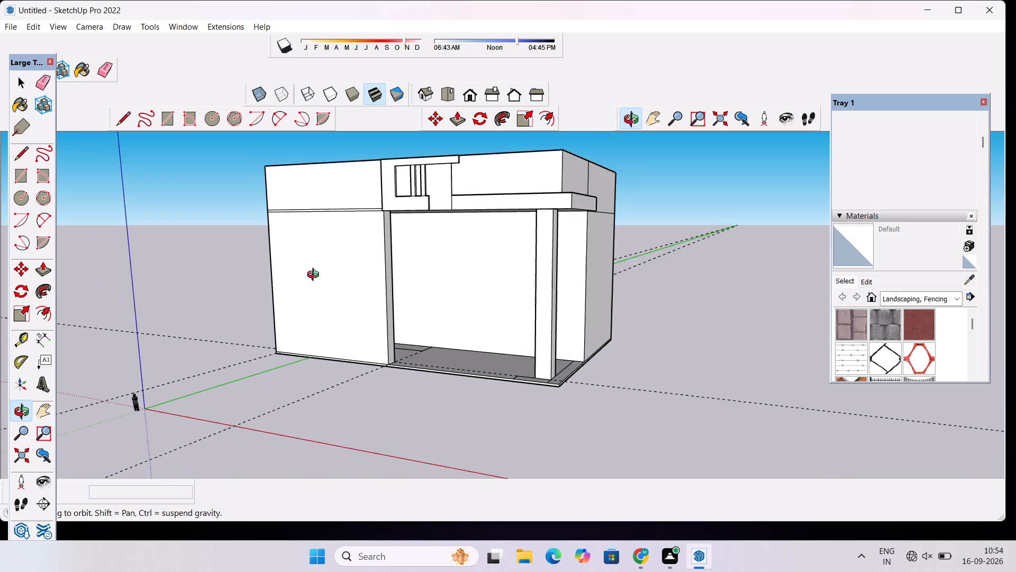
scroll(315, 276, "up", 4)
left_click_drag(315, 276, 551, 257)
left_click_drag(617, 255, 599, 266)
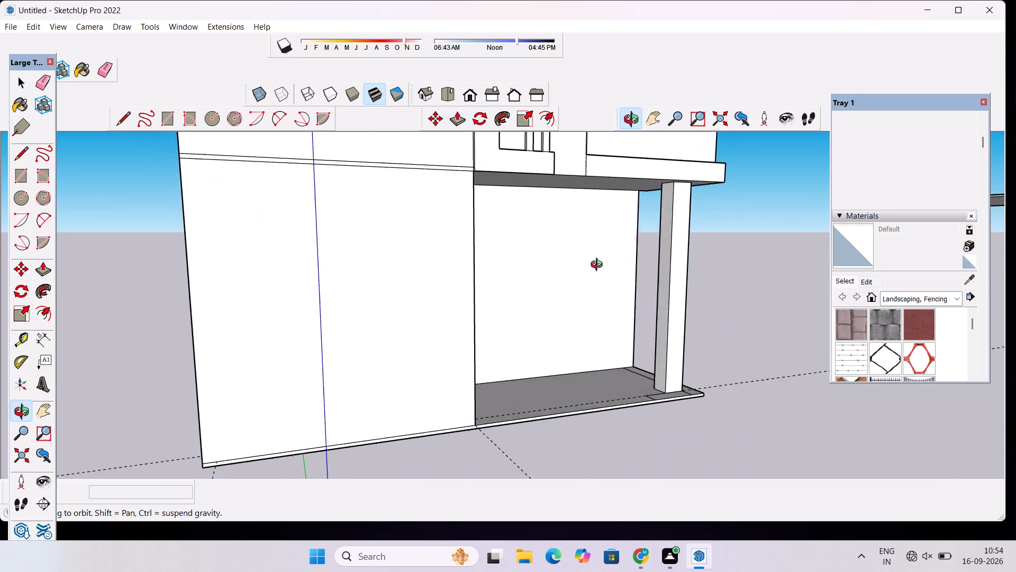
left_click_drag(599, 266, 800, 242)
scroll(541, 227, "down", 6)
left_click_drag(528, 234, 567, 300)
scroll(524, 264, "down", 5)
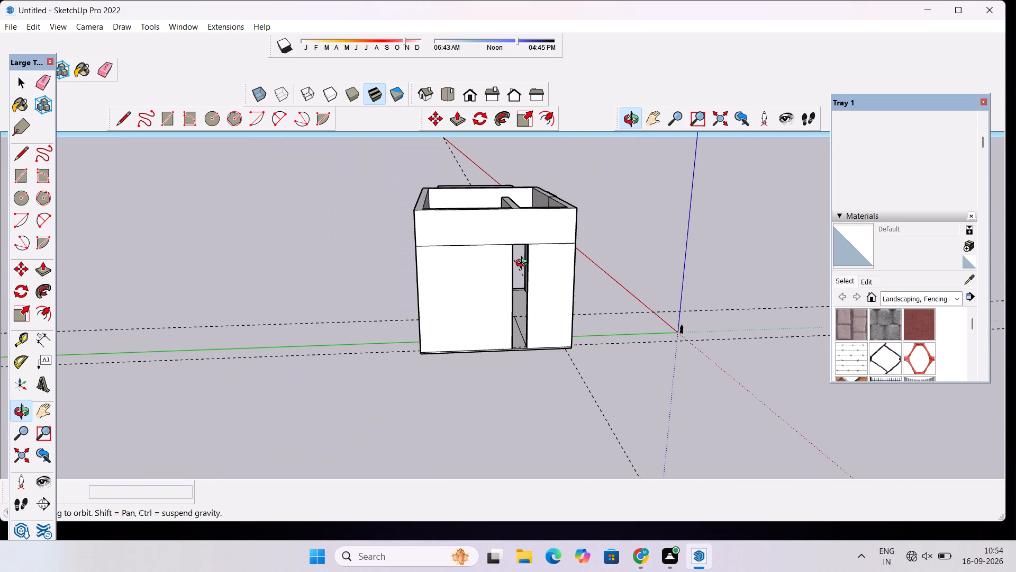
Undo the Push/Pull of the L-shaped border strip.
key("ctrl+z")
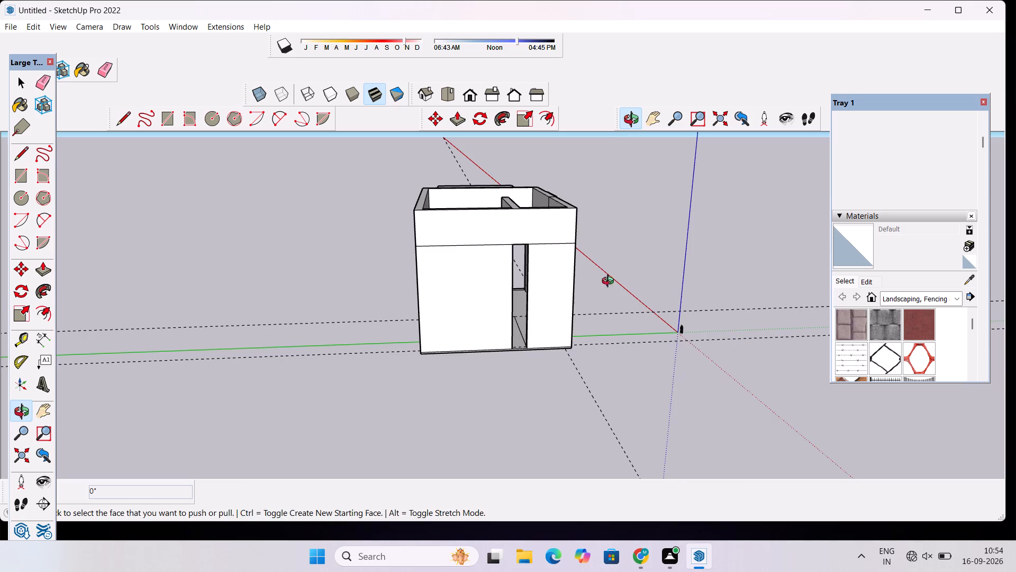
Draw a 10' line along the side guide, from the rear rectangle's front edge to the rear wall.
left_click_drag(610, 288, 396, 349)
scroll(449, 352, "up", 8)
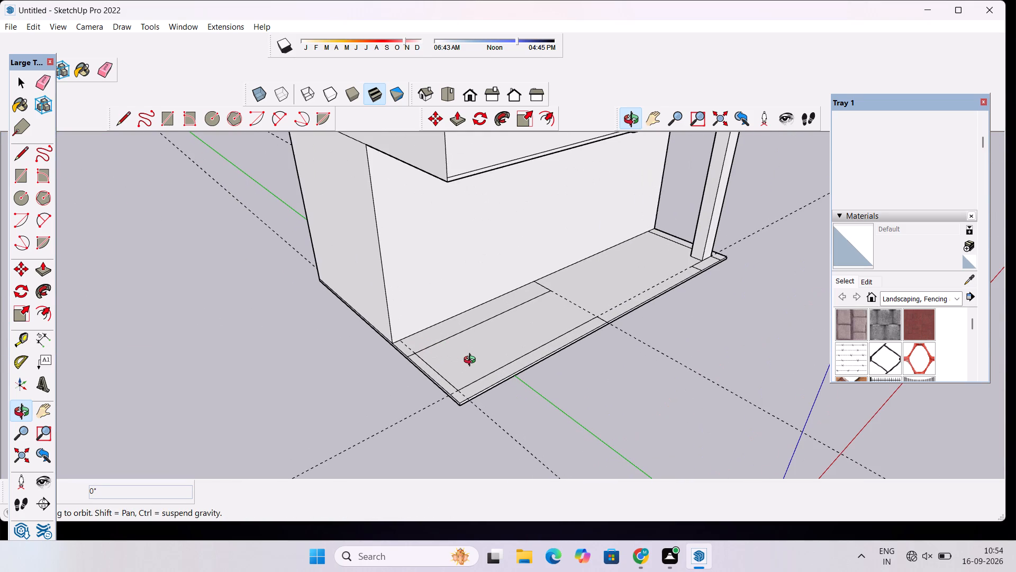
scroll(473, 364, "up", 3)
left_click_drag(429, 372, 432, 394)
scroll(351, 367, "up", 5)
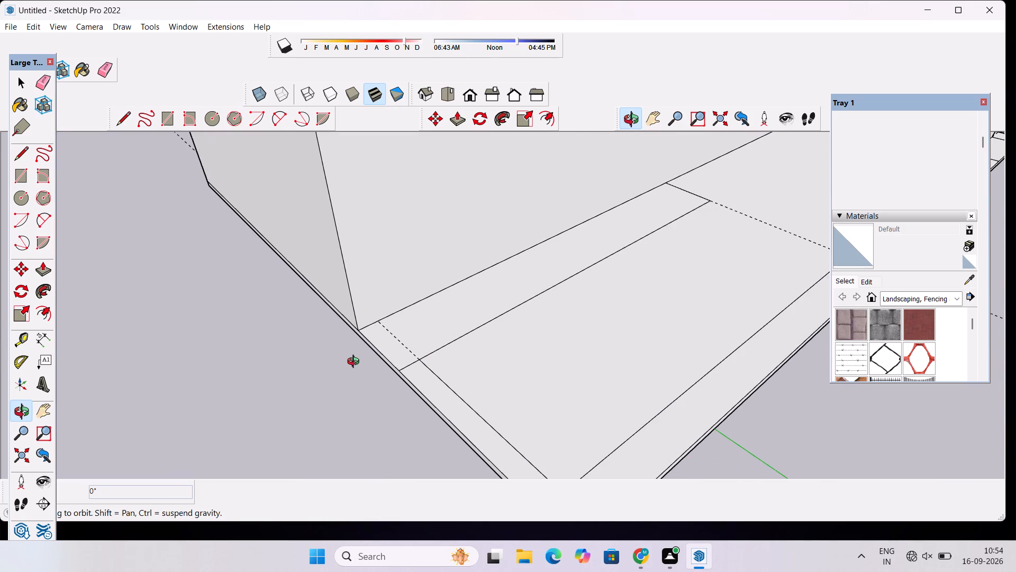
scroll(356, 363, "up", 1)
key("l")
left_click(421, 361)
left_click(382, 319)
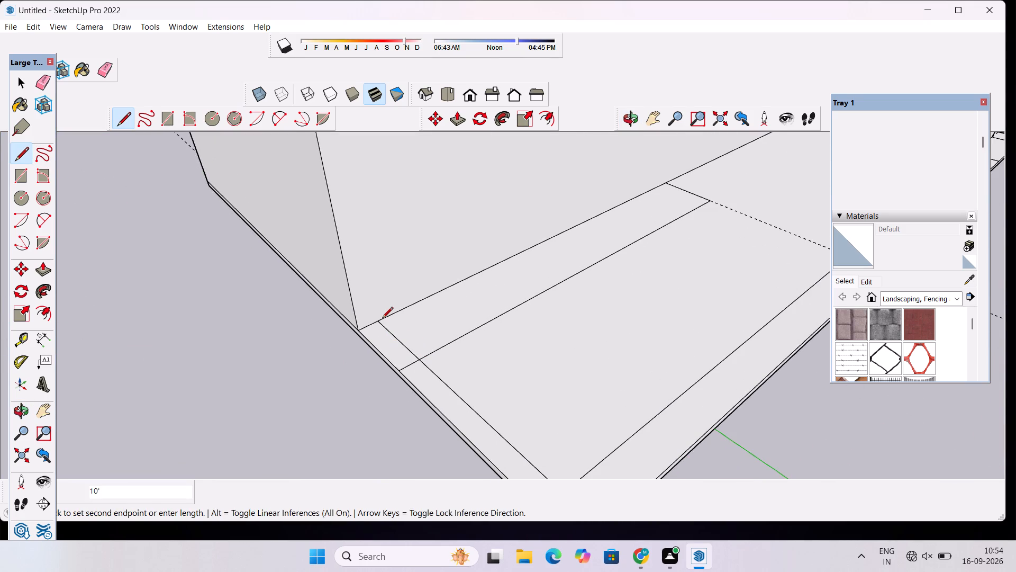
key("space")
Erase the short piece of the rear rectangle's front edge that crosses the side strip.
scroll(374, 337, "down", 4)
key("e")
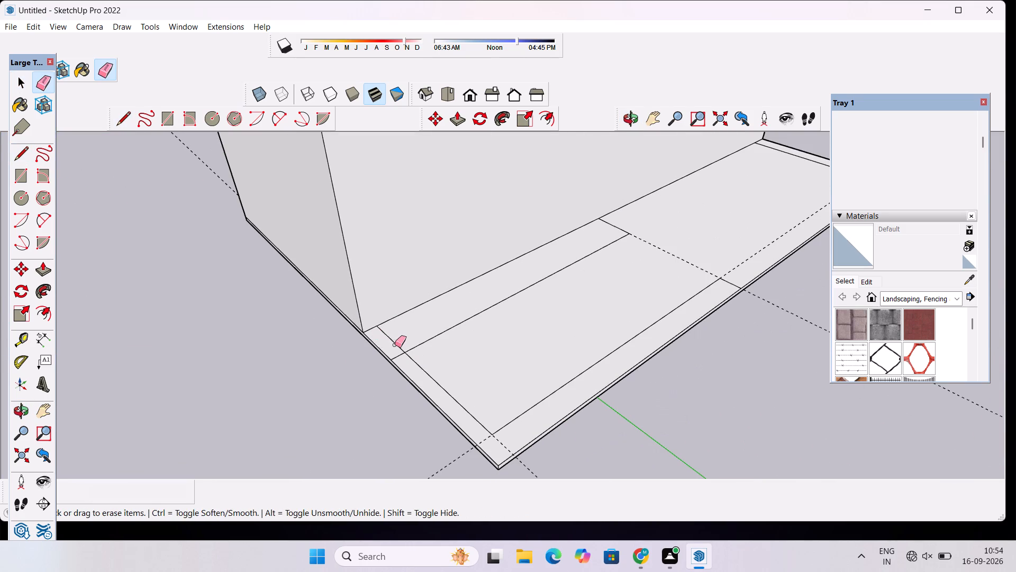
left_click_drag(397, 345, 401, 353)
key("ctrl+z")
left_click(401, 353)
key("space")
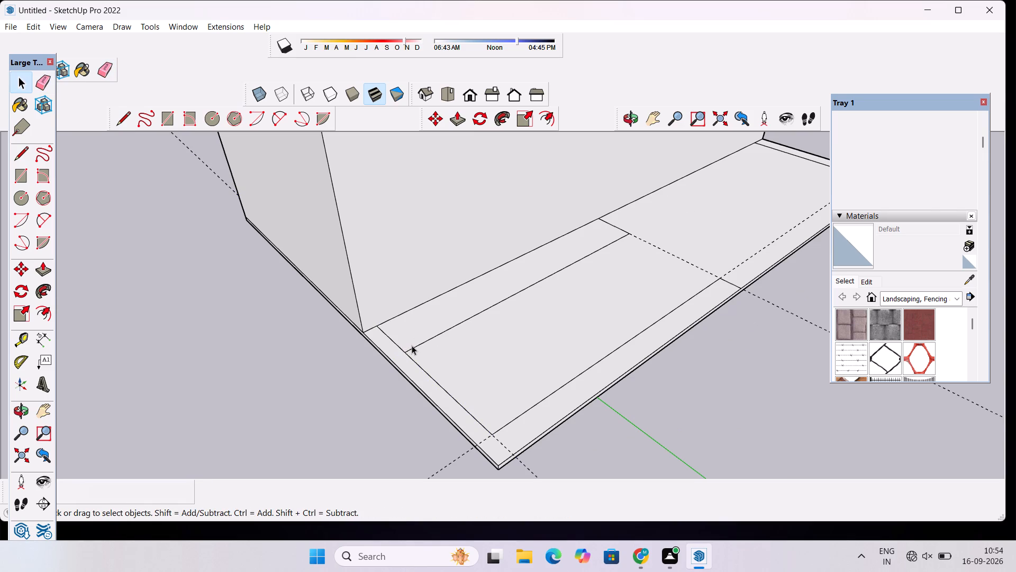
Erase the 10' line across the rear strip and the side guide, joining the strips into one U-shaped face.
left_click(629, 115)
left_click_drag(591, 266, 486, 275, "shift")
left_click_drag(377, 328, 377, 272, "shift")
scroll(377, 272, "down", 2)
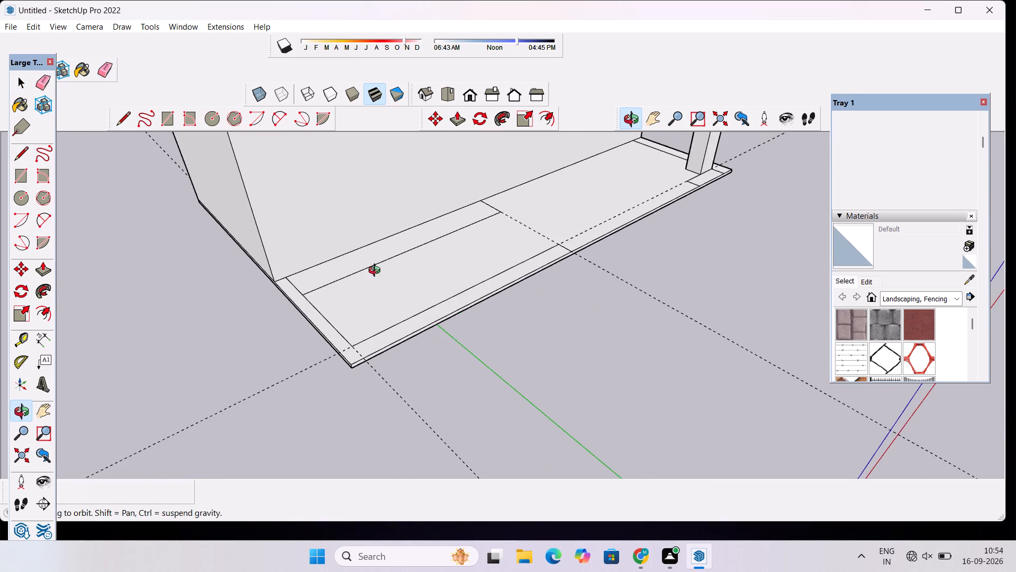
scroll(377, 272, "down", 2)
left_click_drag(410, 303, 335, 345)
scroll(323, 321, "up", 4)
left_click_drag(335, 307, 348, 333)
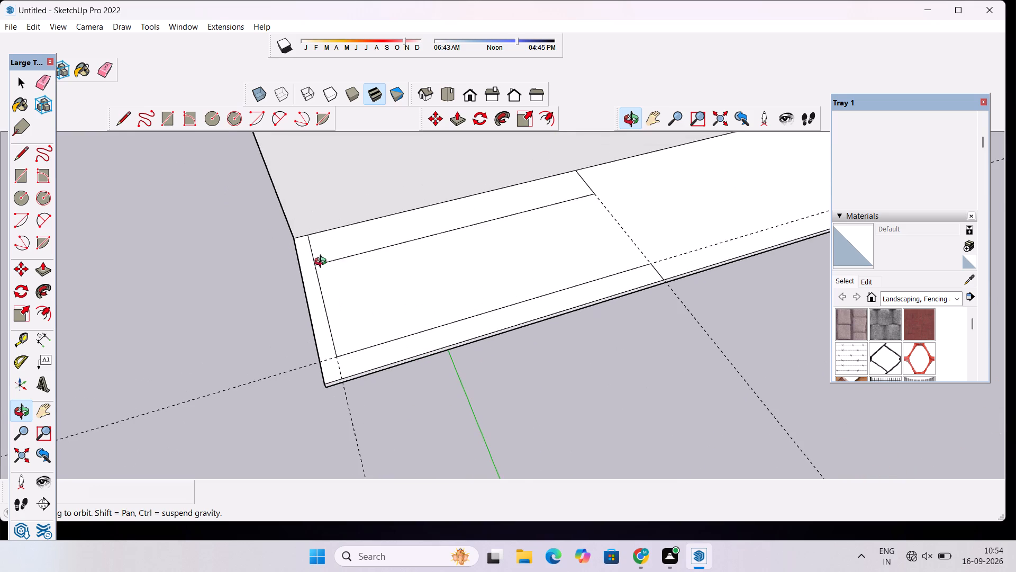
scroll(323, 263, "up", 2)
left_click_drag(341, 258, 350, 285, "shift")
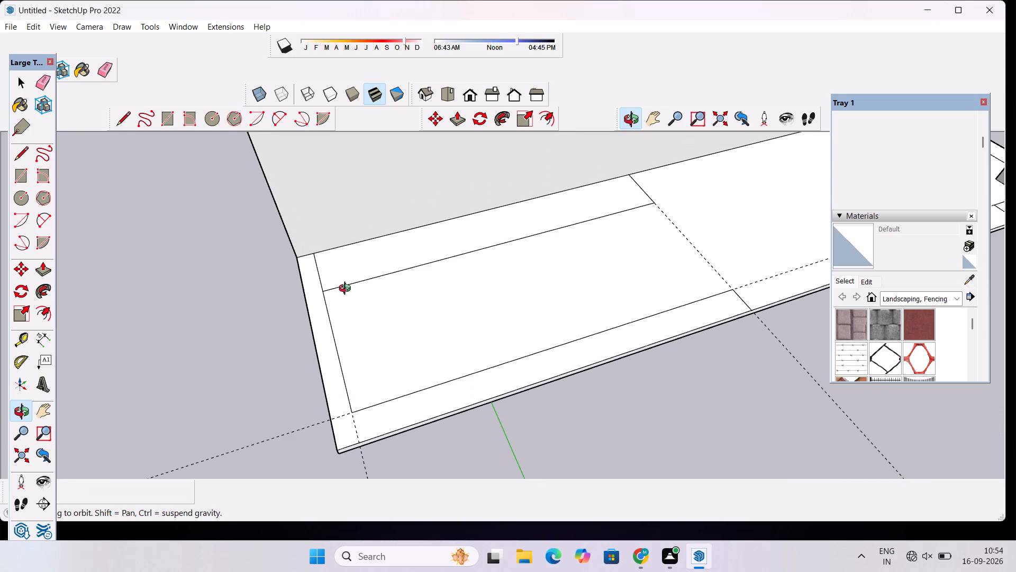
key("e")
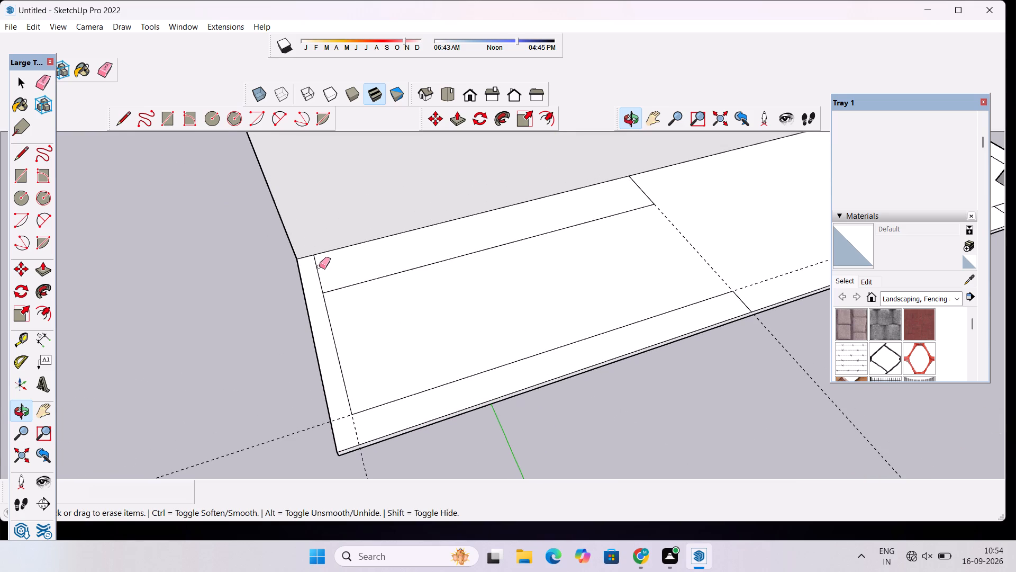
left_click(319, 266)
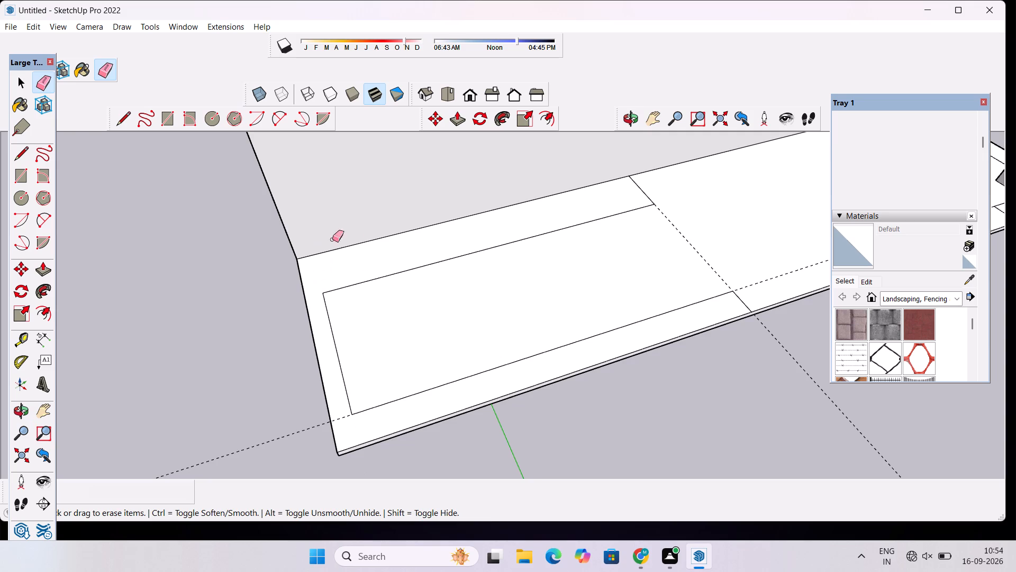
Erase the guide running parallel to the base slab's front edge.
scroll(311, 300, "down", 5)
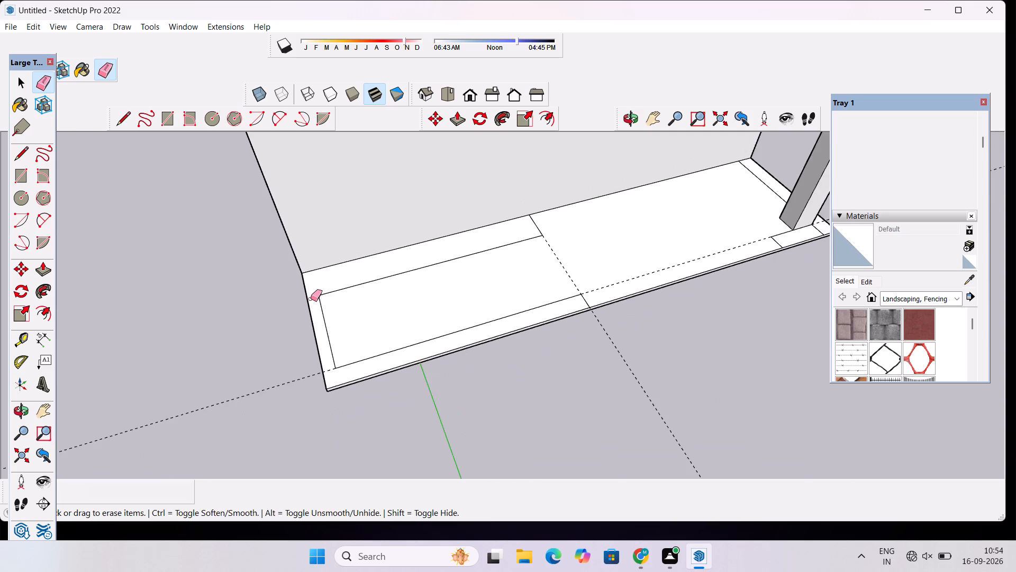
scroll(310, 299, "down", 3)
scroll(222, 381, "up", 2)
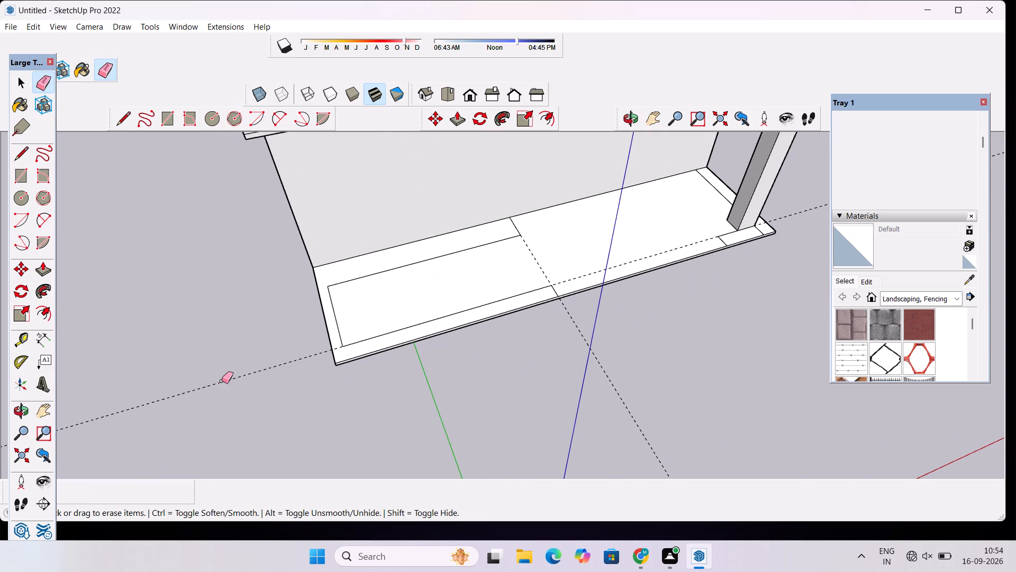
left_click_drag(247, 339, 255, 379)
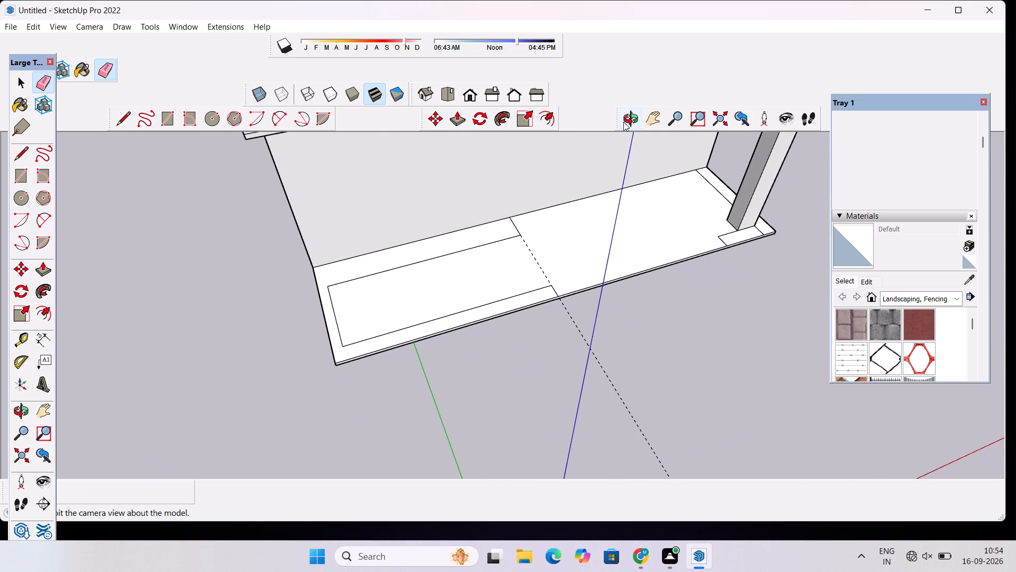
Push/Pull the U-shaped strip on the base slab 70' up to the underside of the front overhang.
left_click(624, 121)
left_click_drag(597, 262, 527, 294)
scroll(453, 271, "up", 3)
left_click_drag(452, 261, 449, 285, "shift")
scroll(439, 280, "up", 2)
key("p")
left_click(457, 228)
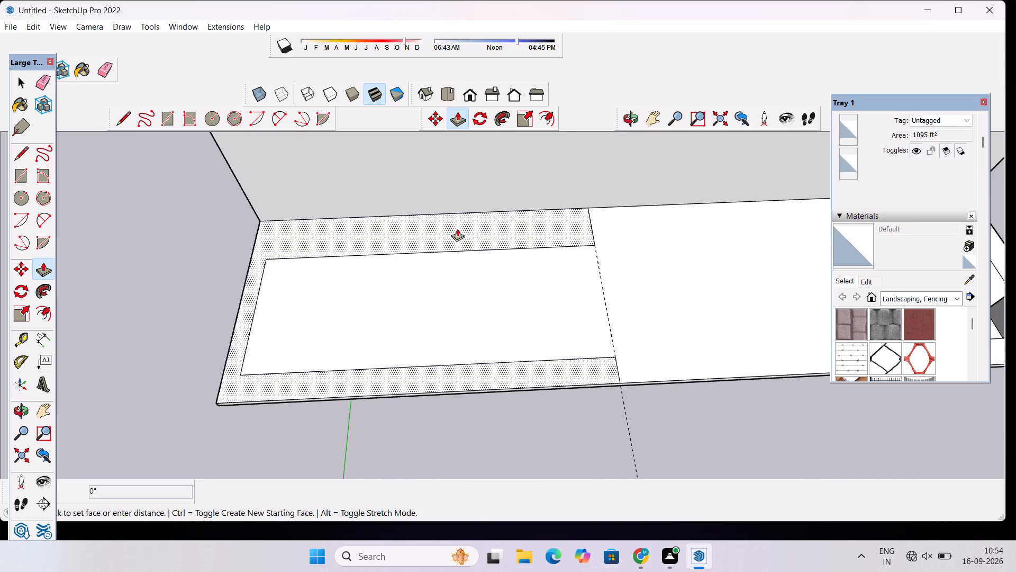
scroll(460, 205, "down", 13)
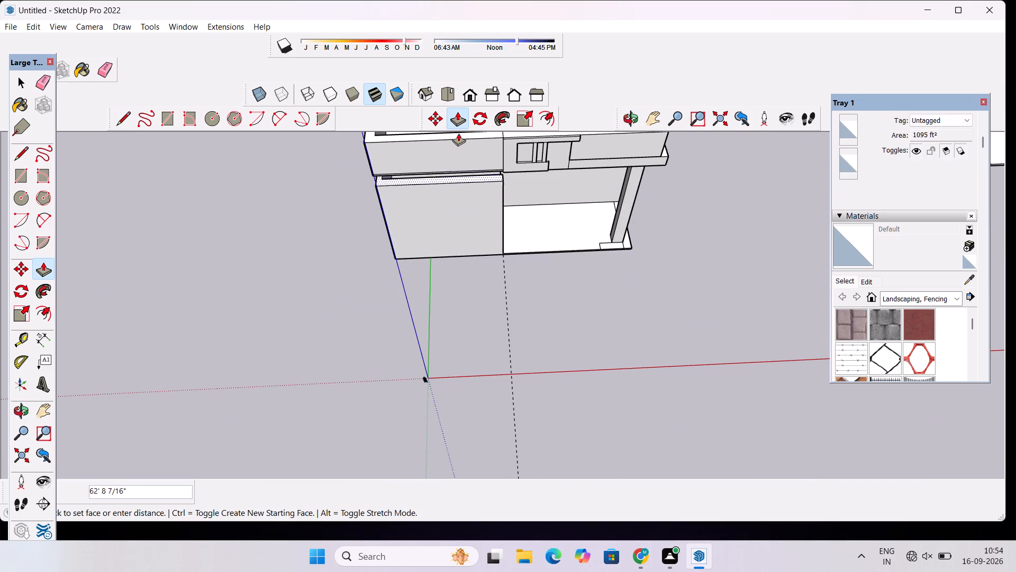
scroll(486, 154, "up", 16)
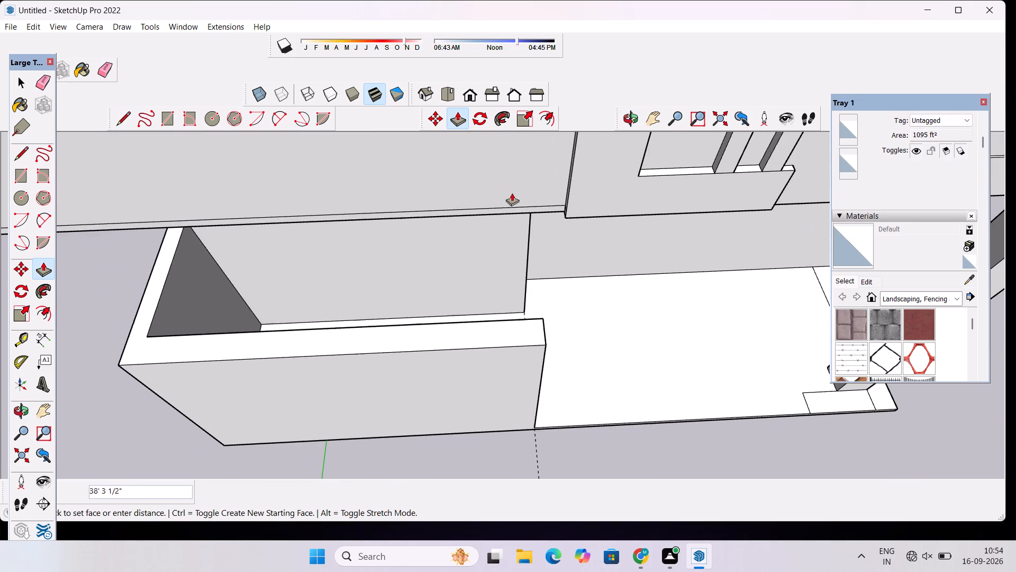
left_click(537, 213)
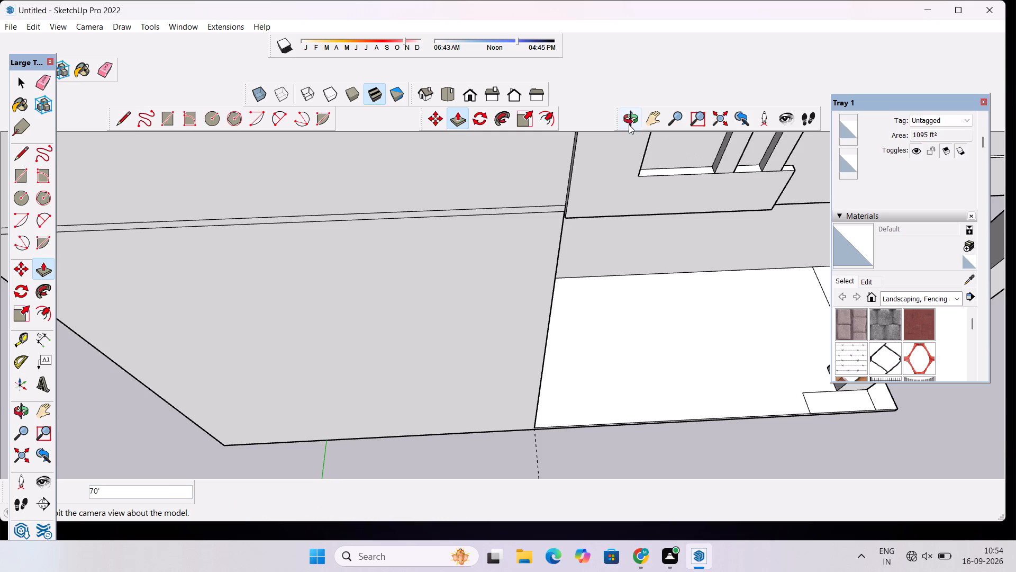
Examine the raised U-shaped lower walls and the whole building from the front, side and above.
left_click(629, 124)
left_click_drag(616, 292, 504, 233)
scroll(502, 220, "down", 4)
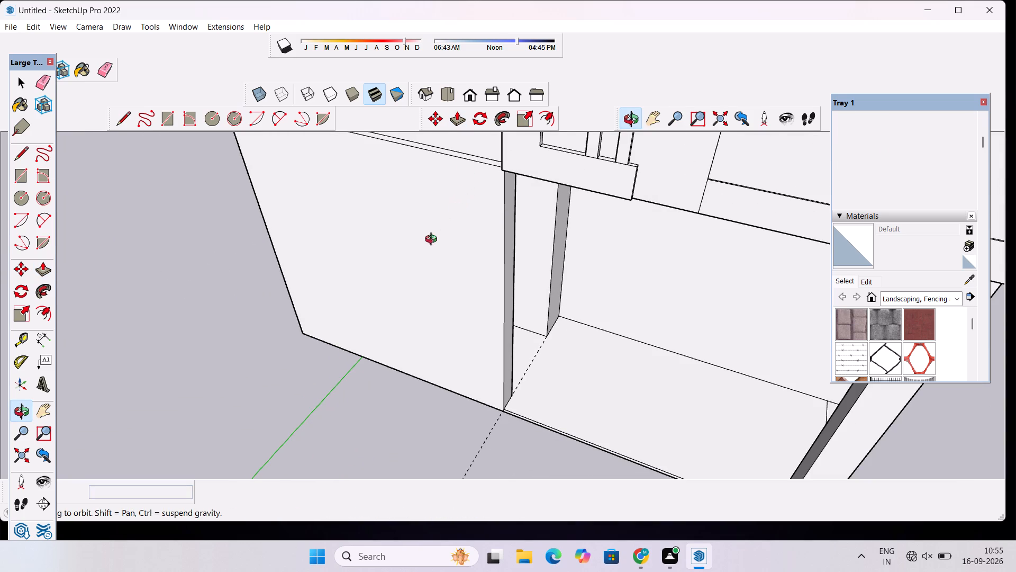
left_click_drag(430, 285, 489, 205)
scroll(489, 205, "down", 6)
left_click_drag(495, 186, 455, 283, "shift")
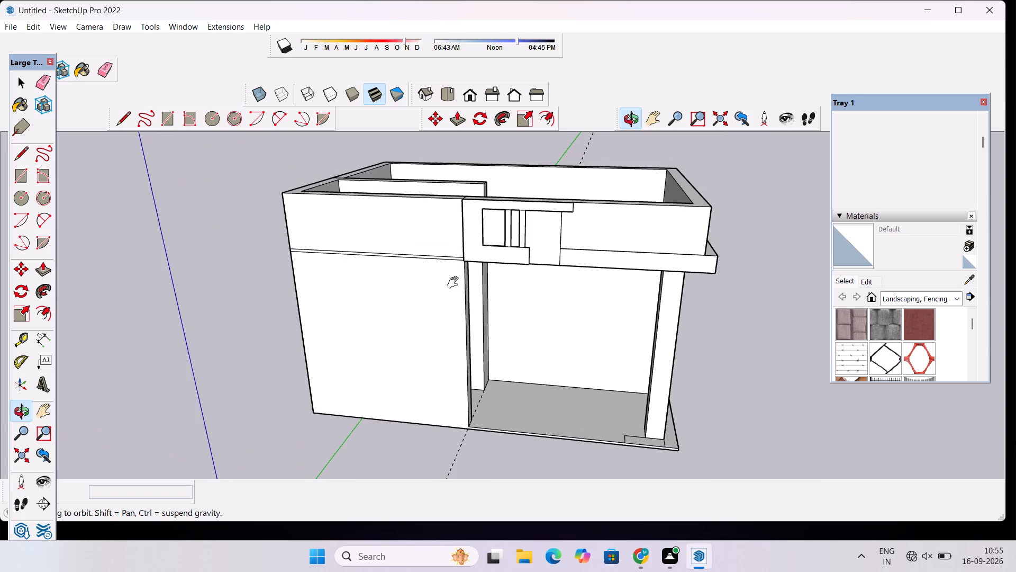
scroll(450, 274, "down", 6)
left_click_drag(427, 270, 571, 256)
scroll(573, 237, "down", 3)
left_click_drag(577, 233, 564, 278)
scroll(543, 244, "up", 1)
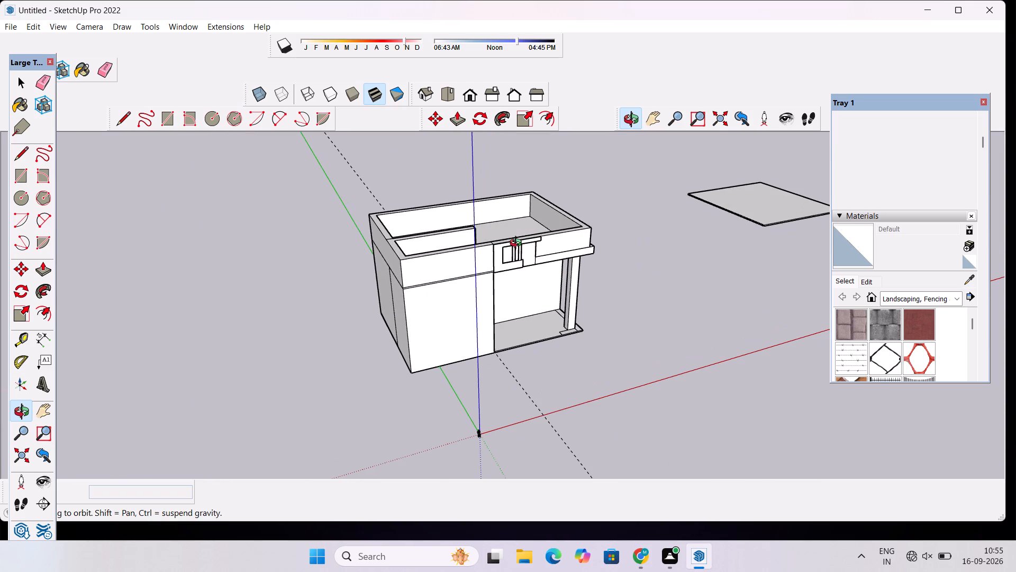
scroll(521, 248, "down", 2)
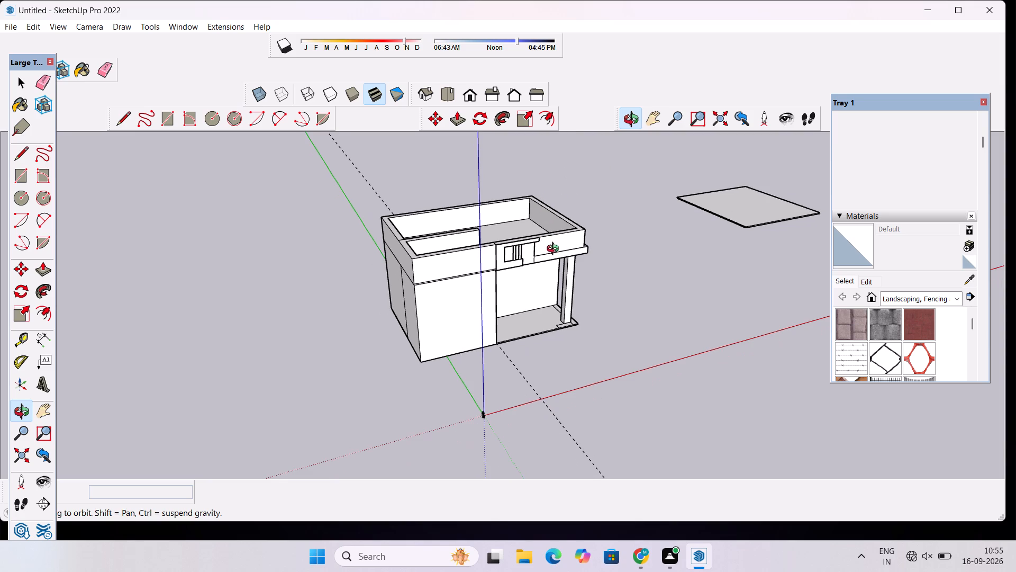
scroll(567, 194, "up", 4)
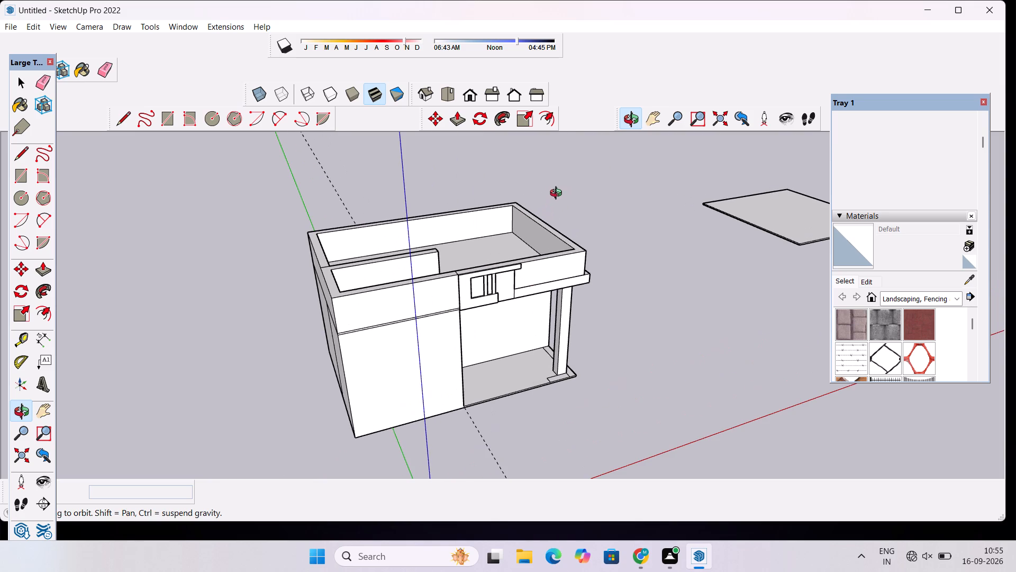
Erase the horizontal and vertical seam lines on the outer side wall opposite the pillar, merging it into one face.
left_click_drag(559, 203, 518, 292)
scroll(463, 281, "up", 4)
scroll(466, 284, "down", 4)
left_click_drag(465, 349, 456, 246)
scroll(432, 255, "up", 5)
left_click_drag(319, 331, 681, 252)
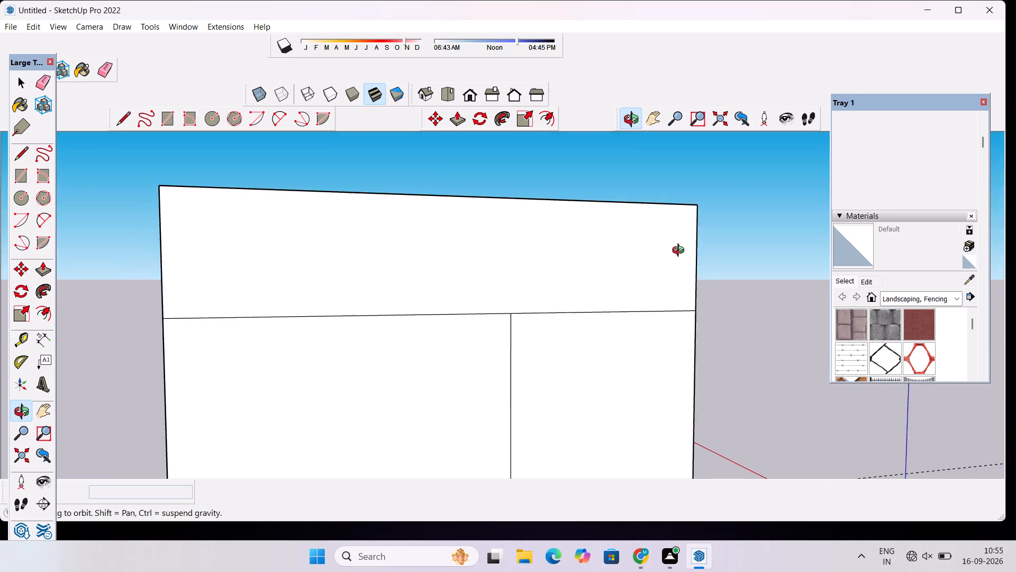
left_click_drag(681, 252, 541, 277)
scroll(535, 244, "down", 5)
left_click_drag(518, 275, 570, 280)
key("e")
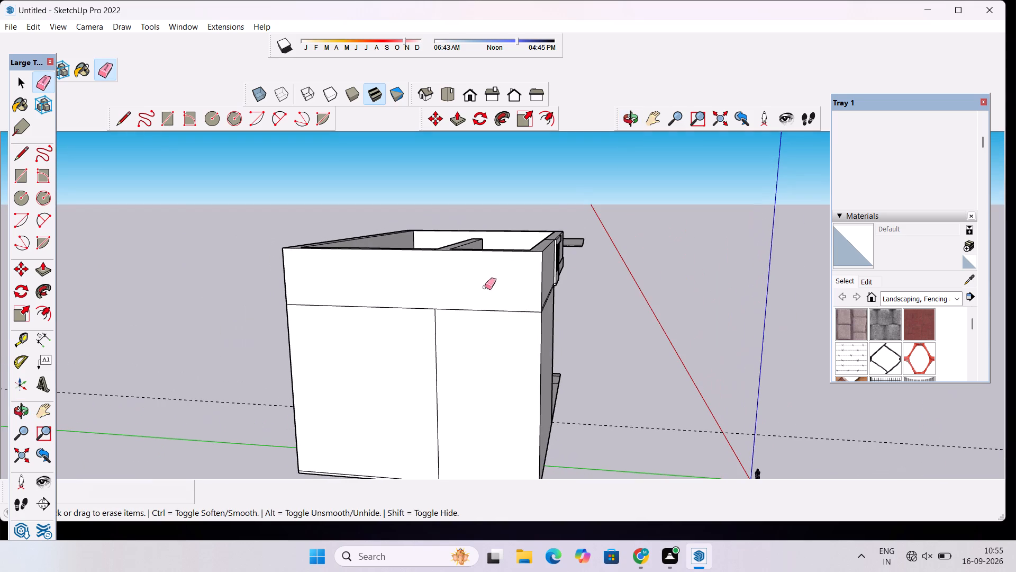
left_click_drag(469, 287, 448, 316)
left_click_drag(418, 293, 431, 312)
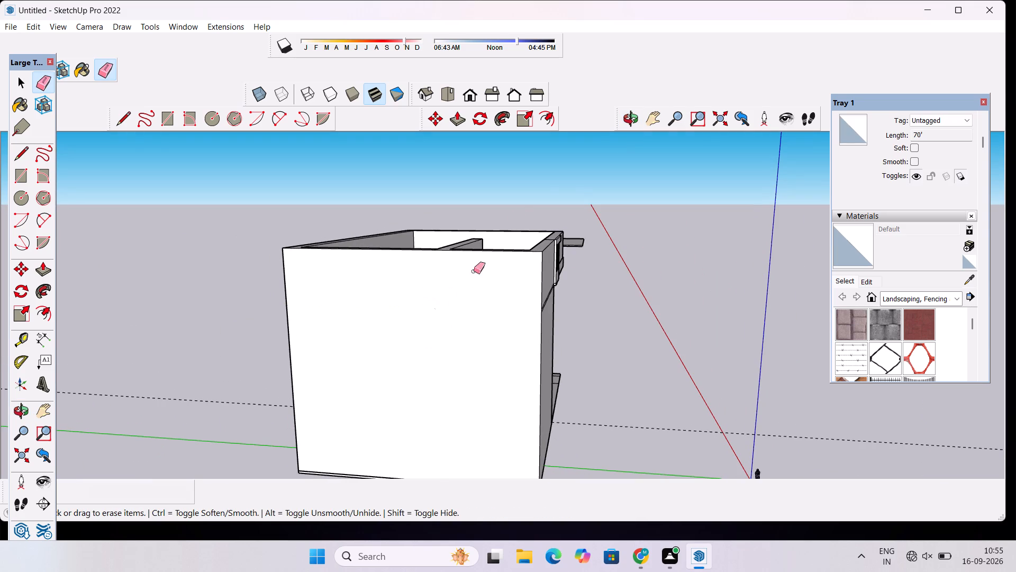
Erase the two parallel seam lines between the upper and lower front wall beside the facade panel.
left_click(635, 117)
left_click_drag(627, 261, 459, 275)
scroll(444, 307, "up", 5)
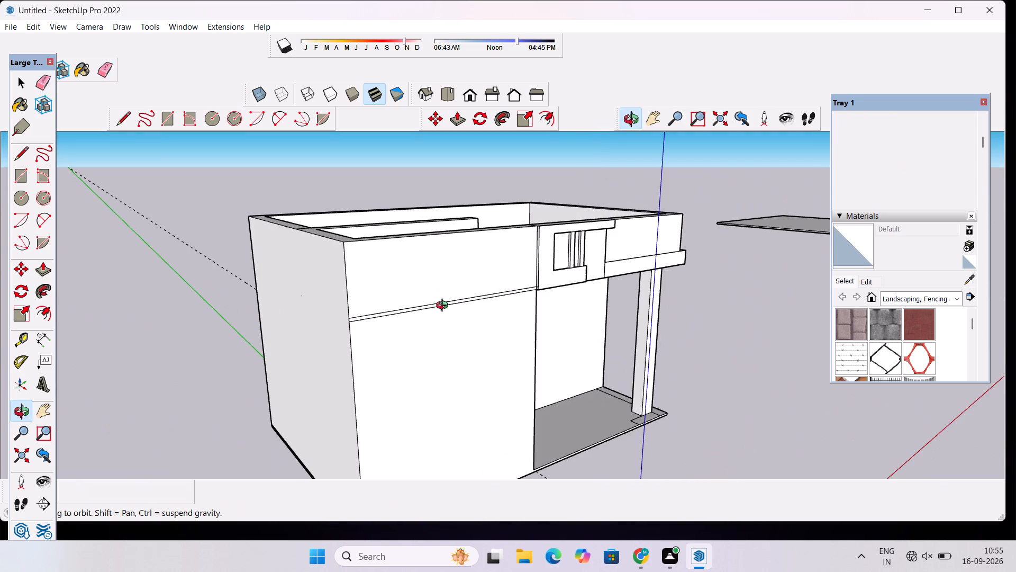
left_click_drag(511, 294, 420, 305)
scroll(413, 303, "up", 3)
key("e")
left_click_drag(420, 263, 419, 302)
Examine the building from below, above and the front, including the upper walls, partition and overhang.
left_click(620, 122)
left_click_drag(673, 253, 324, 154)
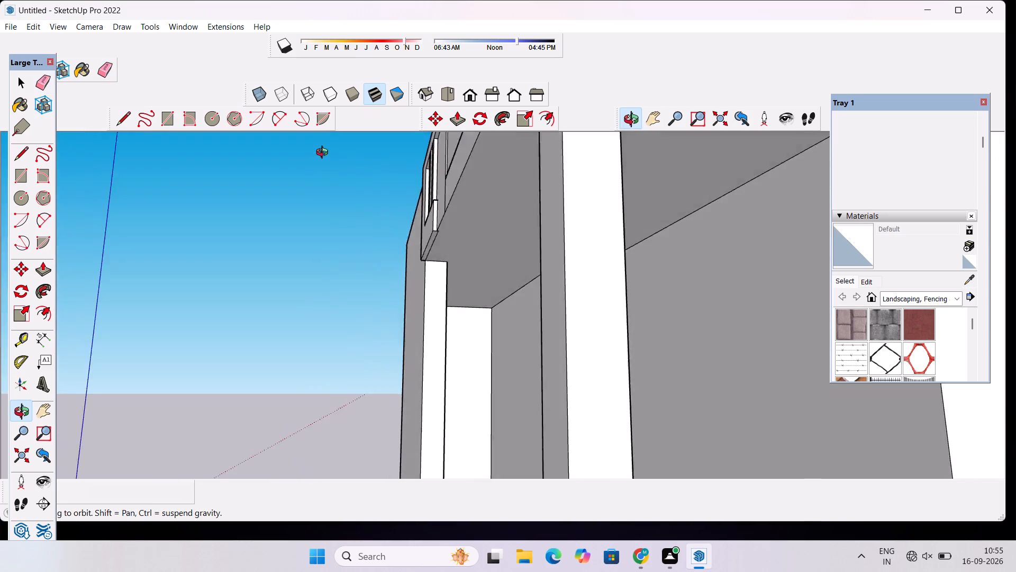
left_click_drag(324, 154, 177, 294)
scroll(400, 230, "down", 5)
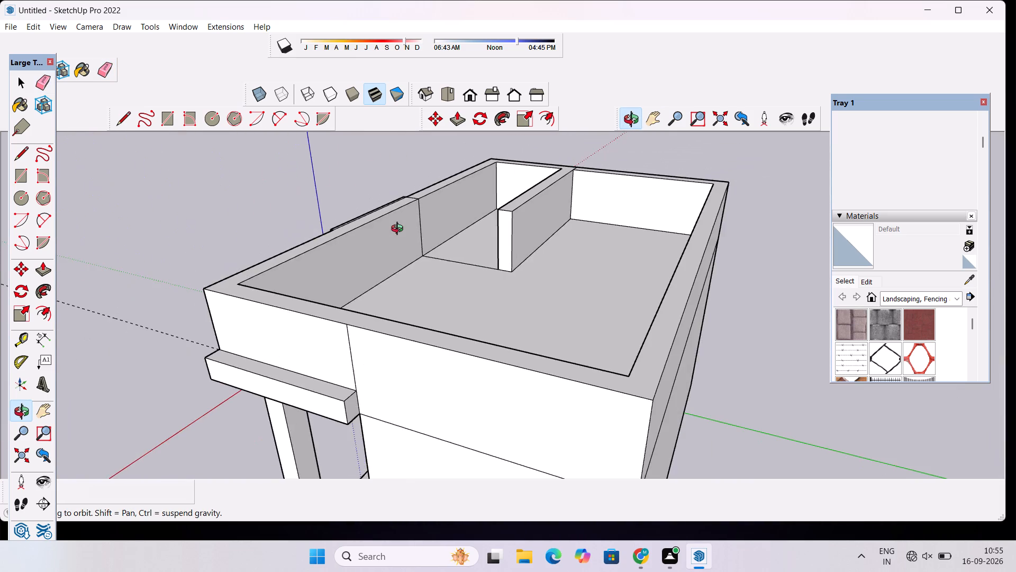
left_click_drag(381, 230, 527, 218)
left_click_drag(409, 247, 511, 236)
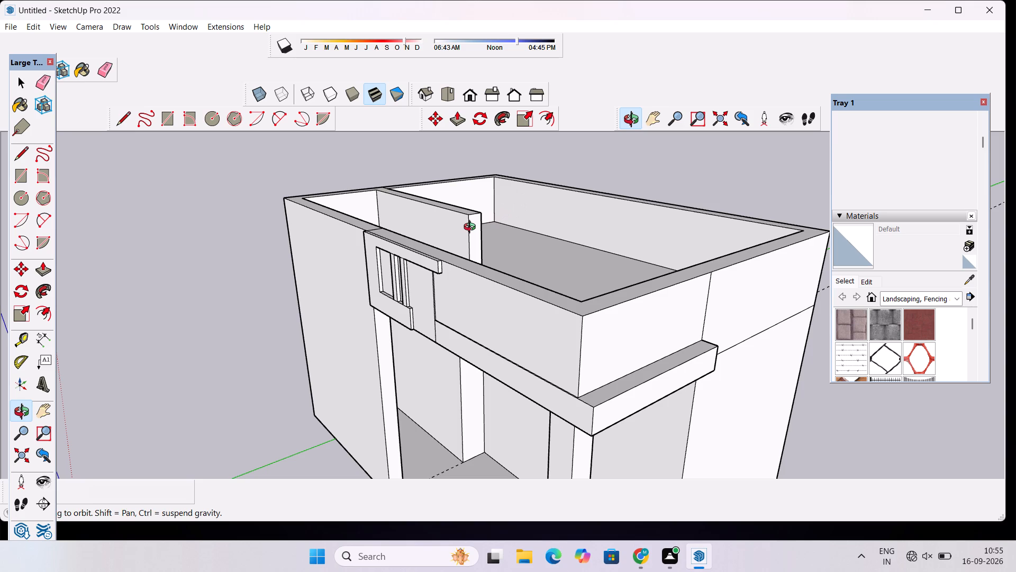
left_click_drag(466, 231, 543, 228)
scroll(543, 228, "down", 6)
left_click_drag(487, 245, 557, 245)
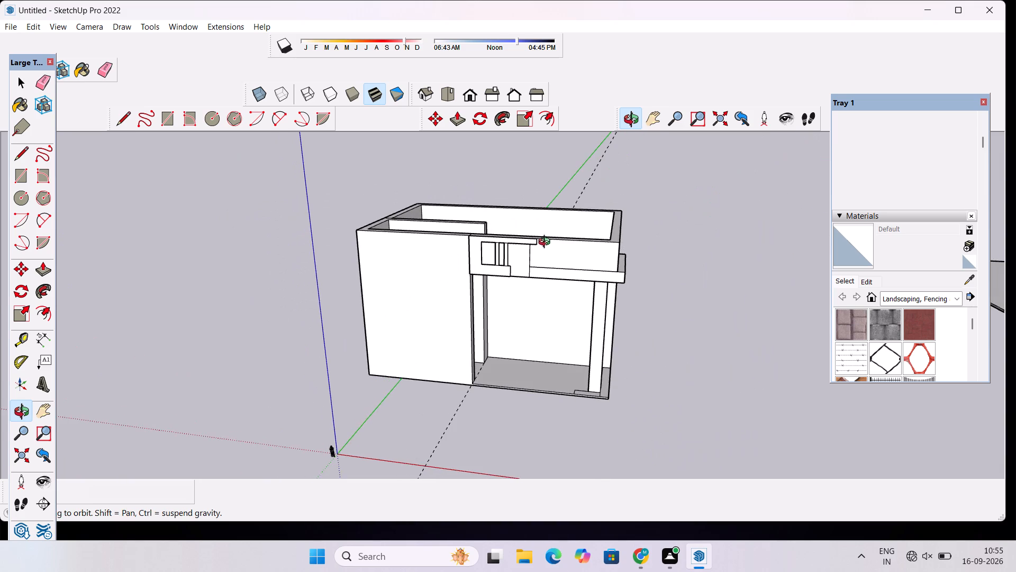
scroll(545, 240, "up", 4)
left_click_drag(491, 264, 512, 299)
scroll(530, 282, "up", 2)
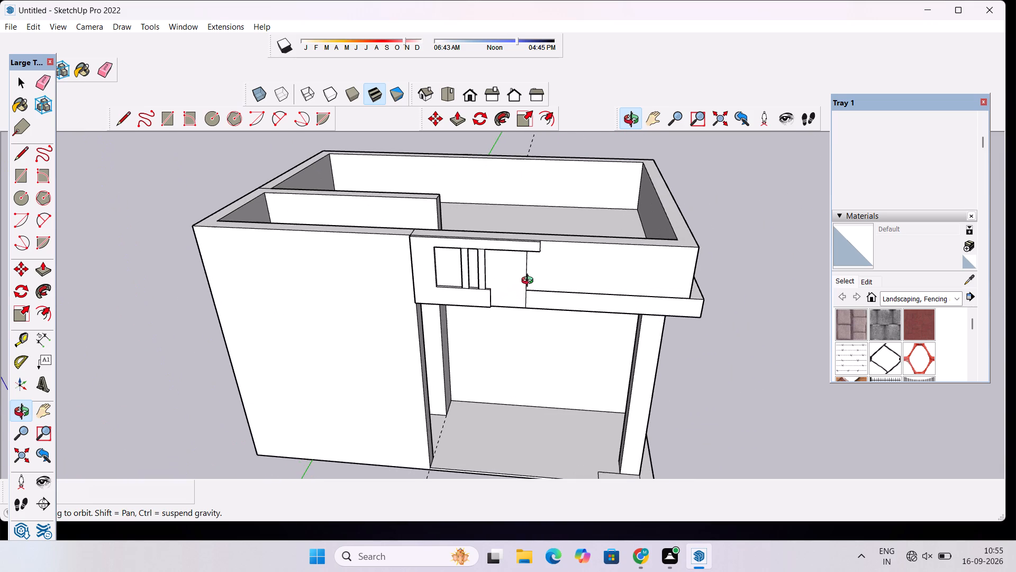
scroll(530, 282, "up", 1)
scroll(530, 273, "down", 4)
scroll(530, 273, "up", 1)
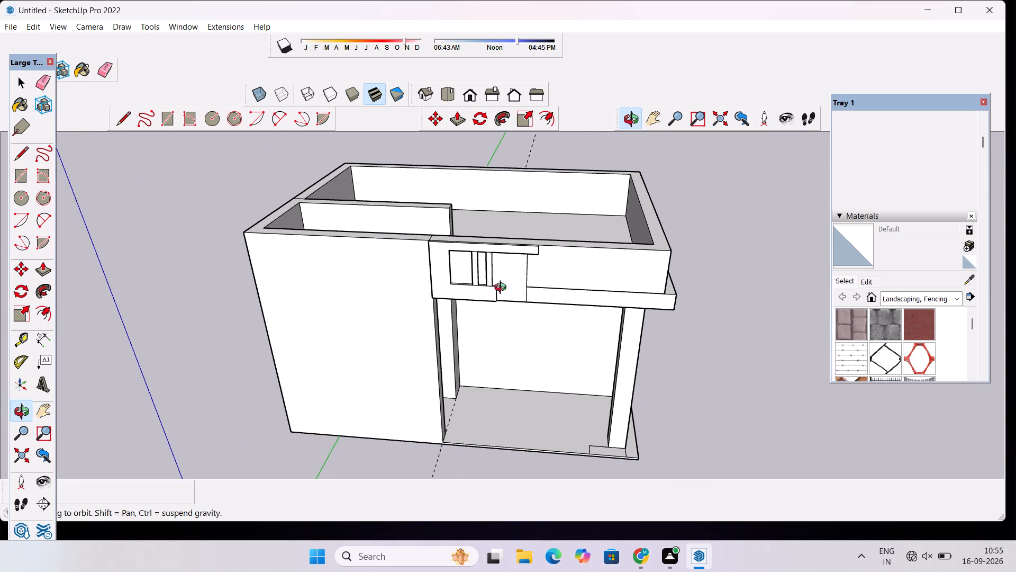
scroll(500, 291, "up", 4)
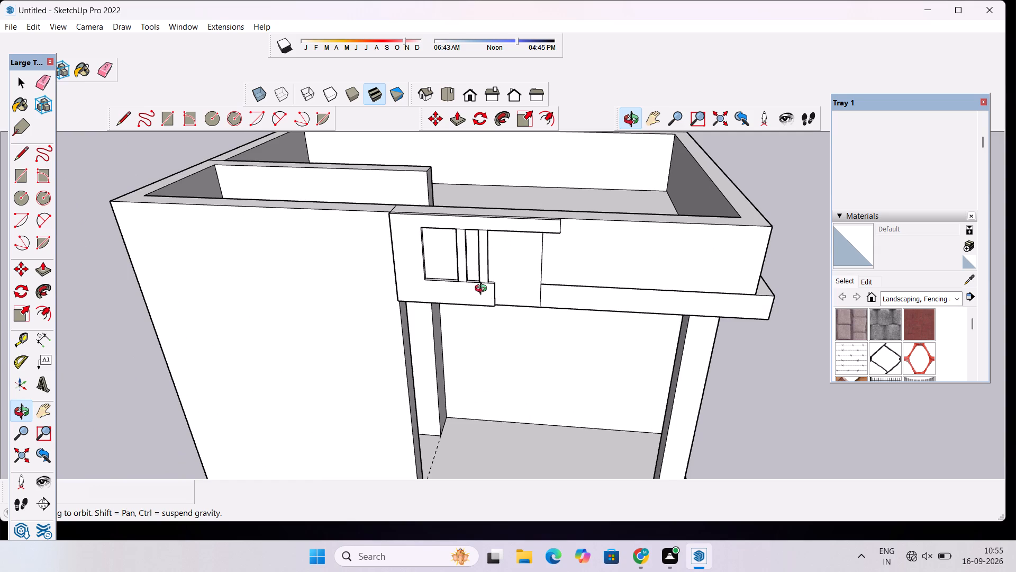
Examine the facade panel and the front overhang up close from several angles.
scroll(483, 290, "down", 3)
left_click_drag(464, 296, 515, 294)
scroll(543, 261, "up", 4)
left_click_drag(610, 270, 489, 270, "shift")
scroll(459, 301, "up", 3)
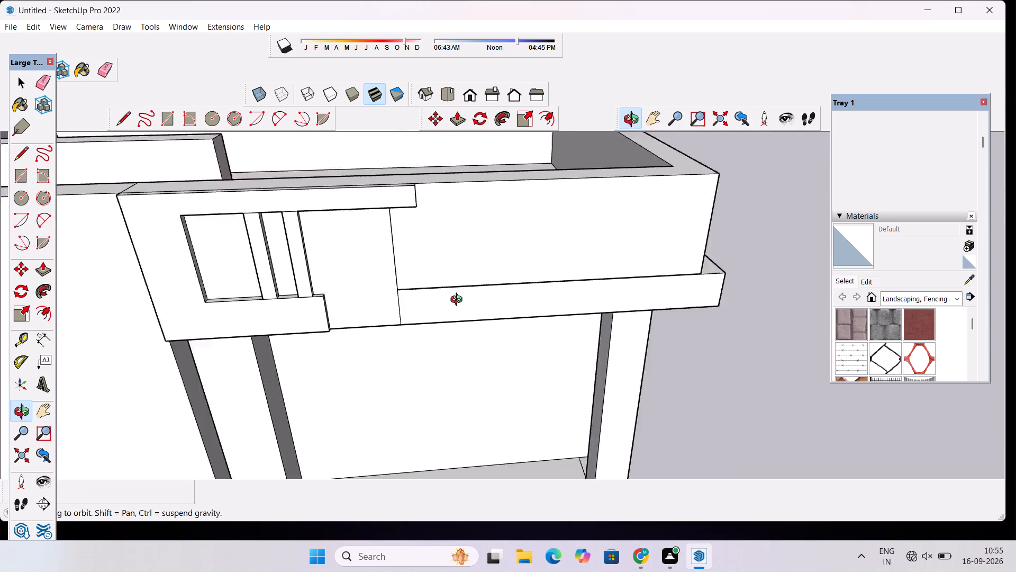
scroll(459, 301, "up", 3)
scroll(446, 303, "down", 3)
left_click_drag(386, 269, 566, 234)
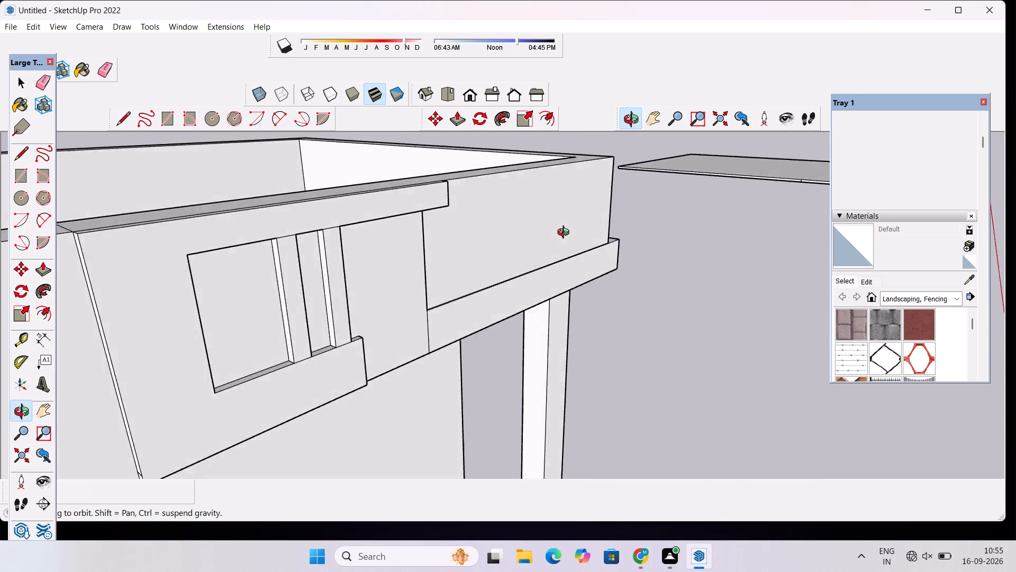
left_click_drag(566, 234, 478, 251)
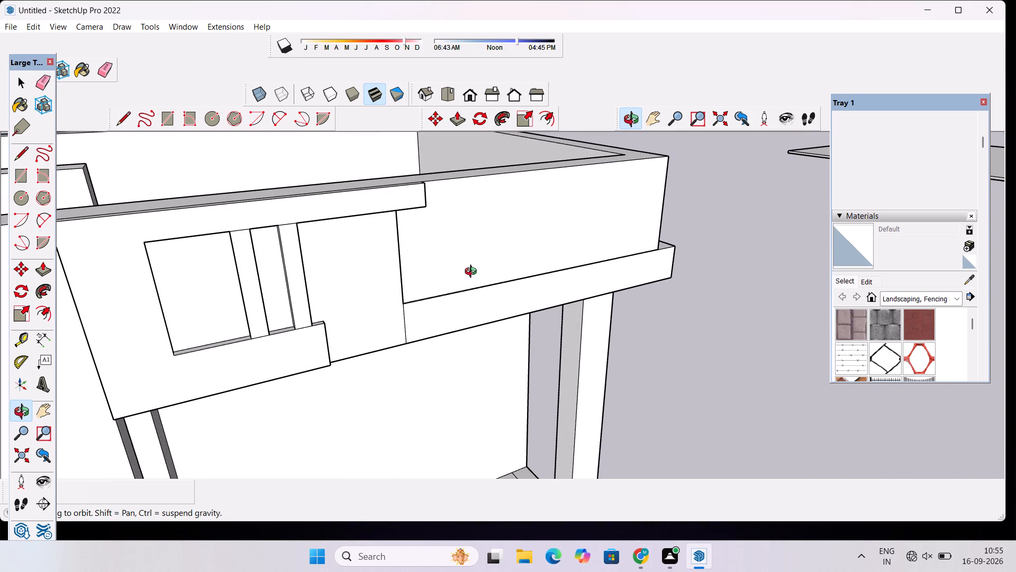
left_click_drag(521, 265, 362, 285)
scroll(427, 270, "down", 4)
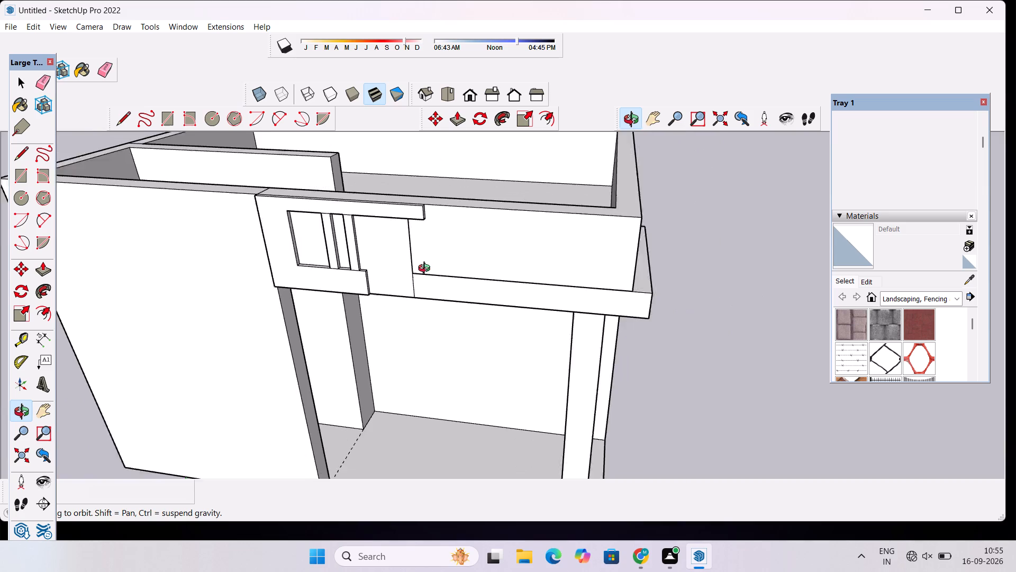
scroll(427, 270, "down", 6)
Examine the whole building from the front corner and above, including the pillar and the partition on the upper floor.
left_click_drag(406, 309, 442, 260)
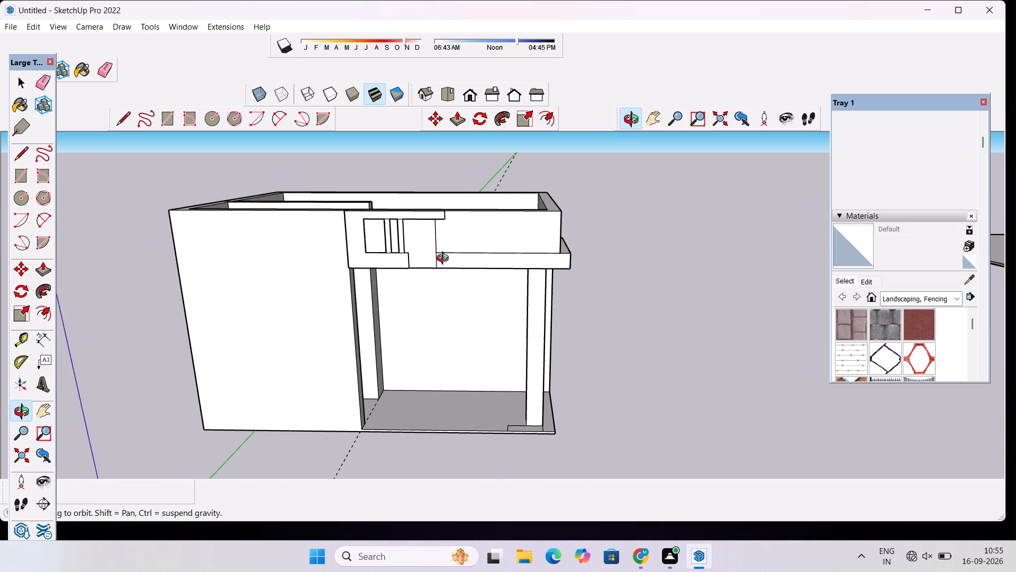
scroll(453, 257, "down", 5)
left_click_drag(572, 271, 404, 260)
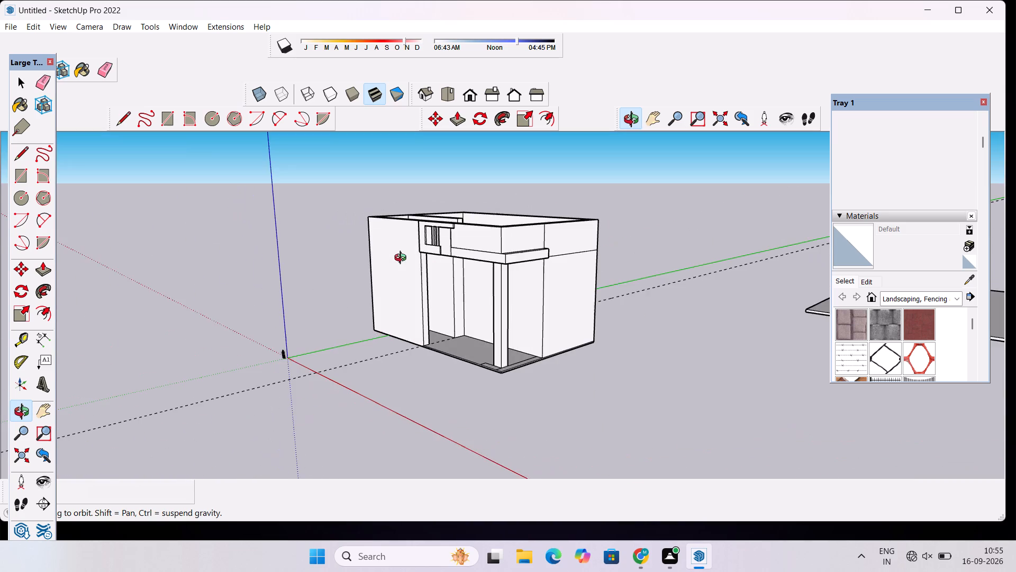
scroll(421, 249, "up", 4)
scroll(593, 276, "down", 2)
left_click_drag(491, 282, 595, 321)
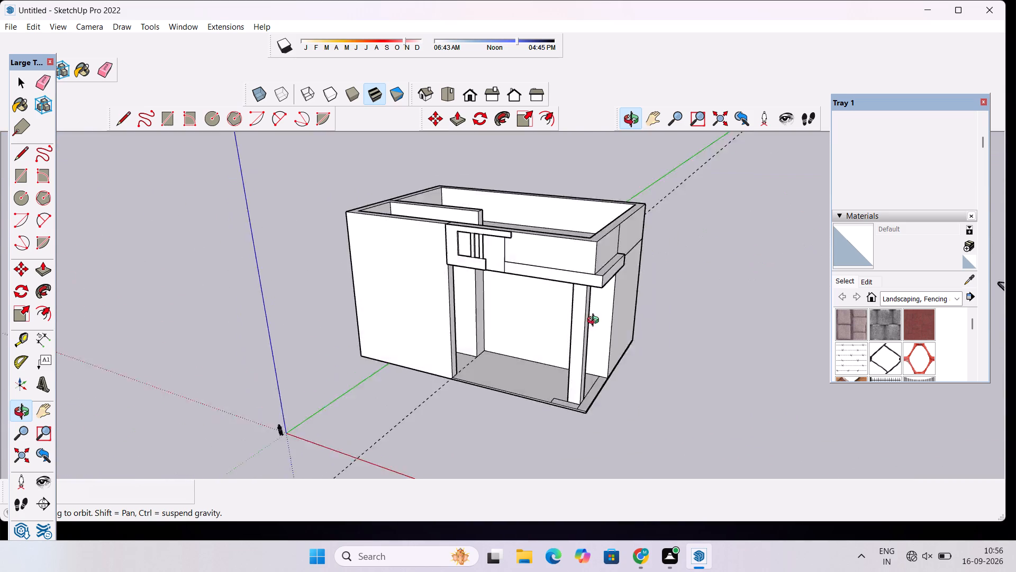
left_click_drag(595, 321, 620, 317)
scroll(557, 287, "up", 4)
left_click_drag(527, 326, 694, 397)
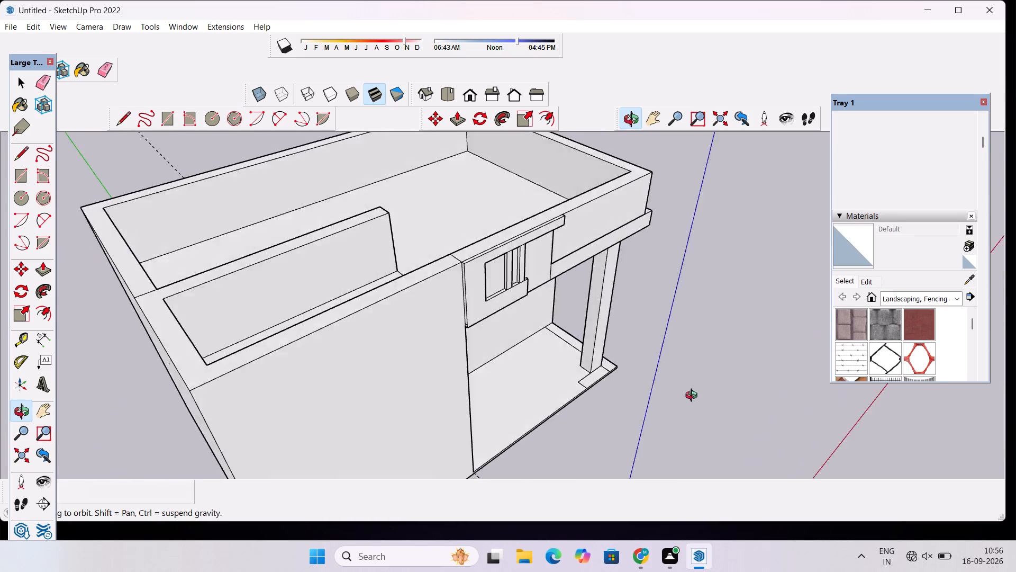
left_click_drag(694, 397, 359, 390)
left_click_drag(475, 238, 534, 380, "shift")
scroll(441, 210, "up", 5)
left_click_drag(437, 192, 628, 235)
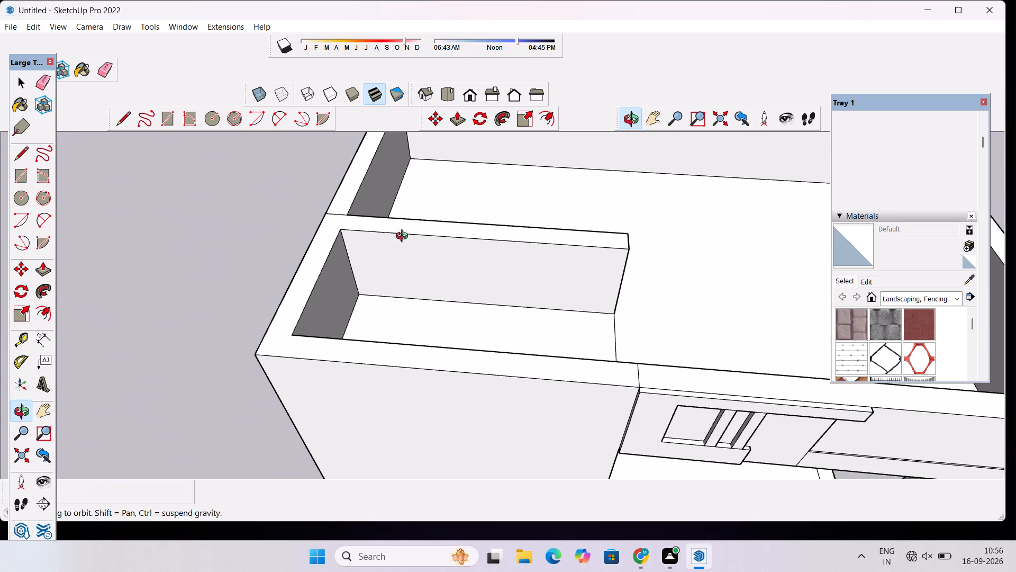
scroll(473, 215, "down", 4)
left_click_drag(473, 218, 483, 257, "shift")
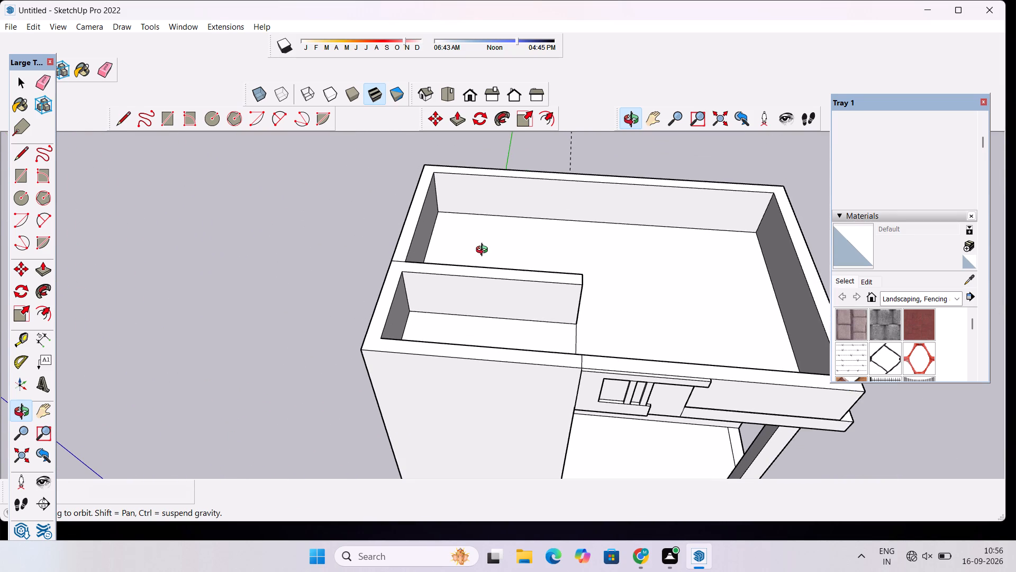
scroll(484, 251, "down", 4)
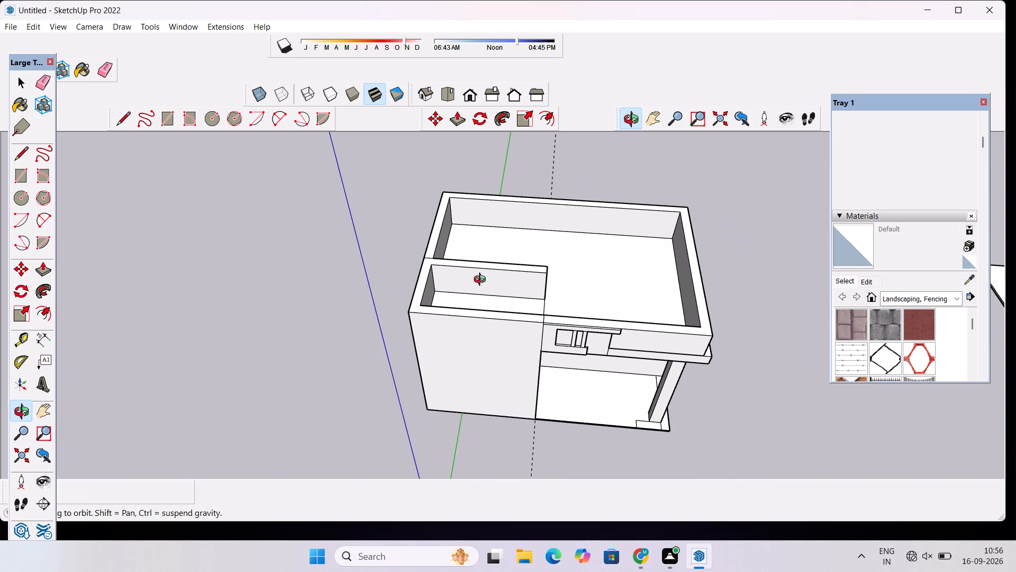
Push/Pull the facade panel's frame face 2" outward.
left_click_drag(492, 335, 568, 248)
scroll(579, 300, "up", 4)
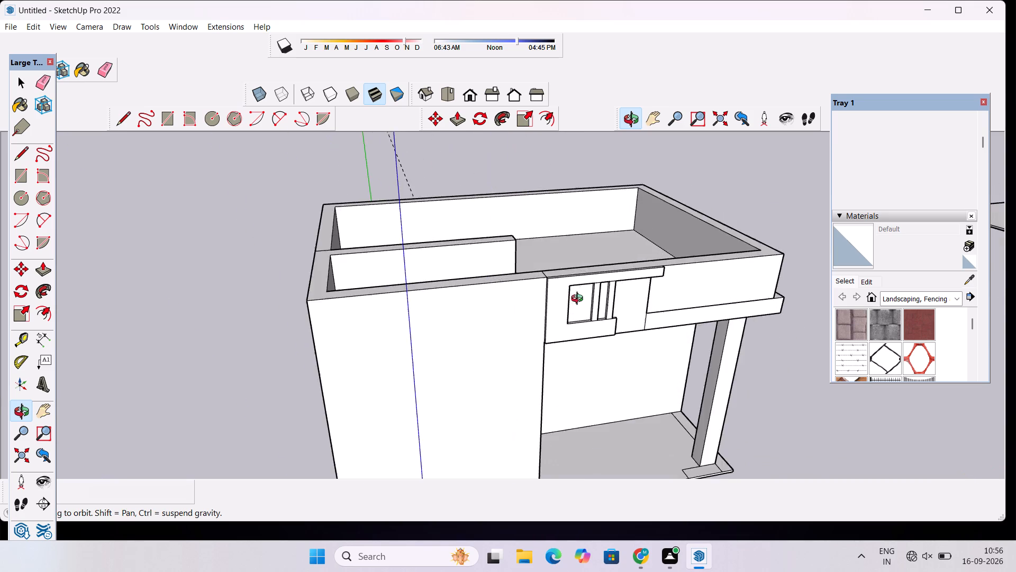
scroll(579, 300, "up", 7)
left_click_drag(552, 326, 654, 325)
scroll(578, 299, "up", 4)
left_click_drag(587, 293, 516, 307)
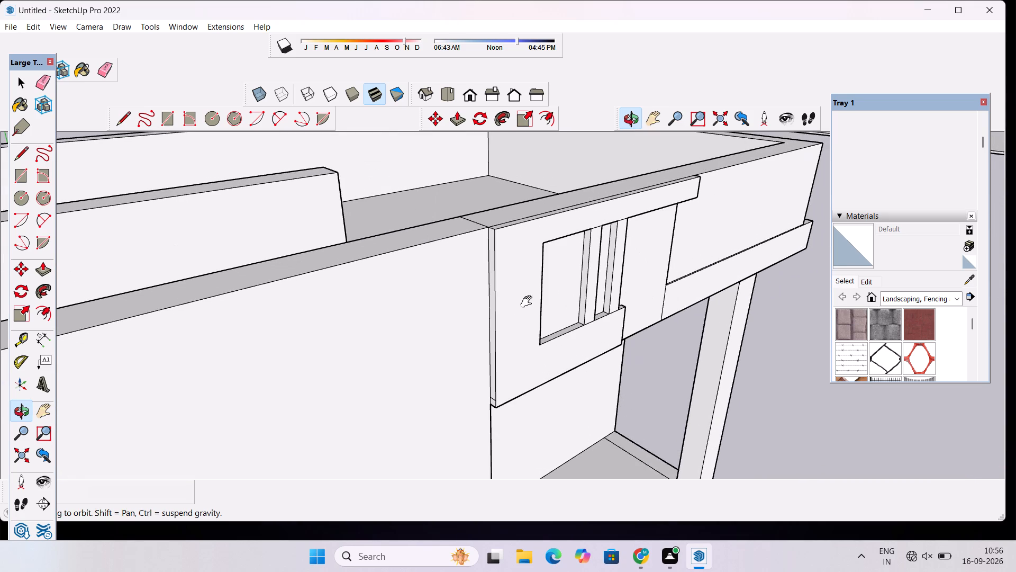
left_click_drag(529, 302, 493, 312, "shift")
key("p")
left_click(488, 299)
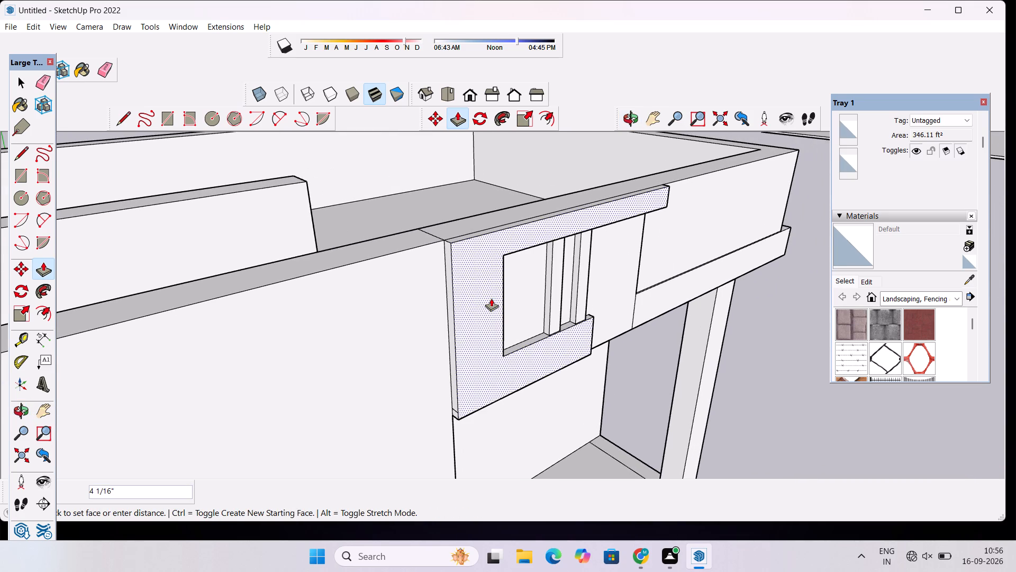
type("2\"")
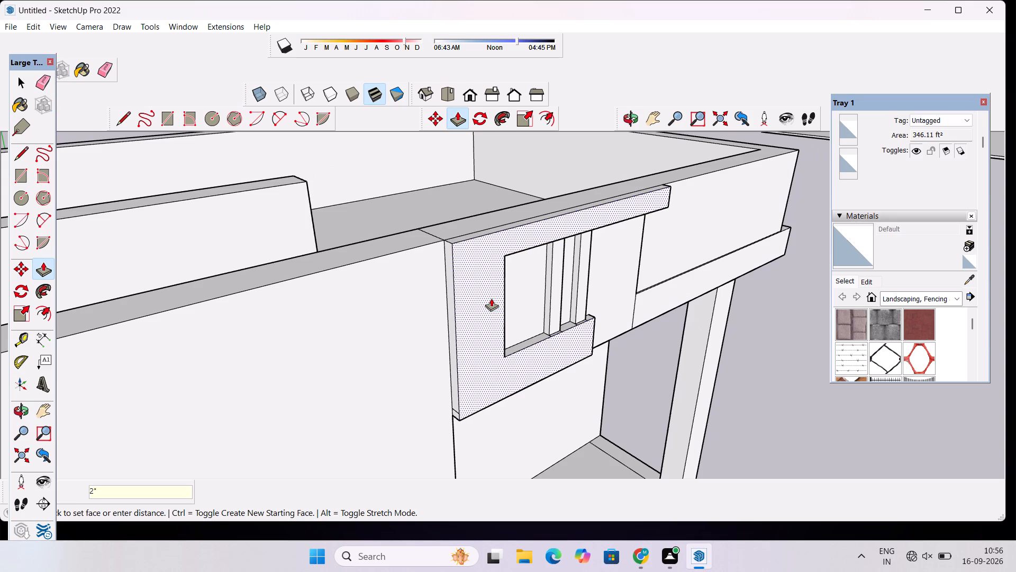
key("Return")
scroll(495, 296, "down", 1)
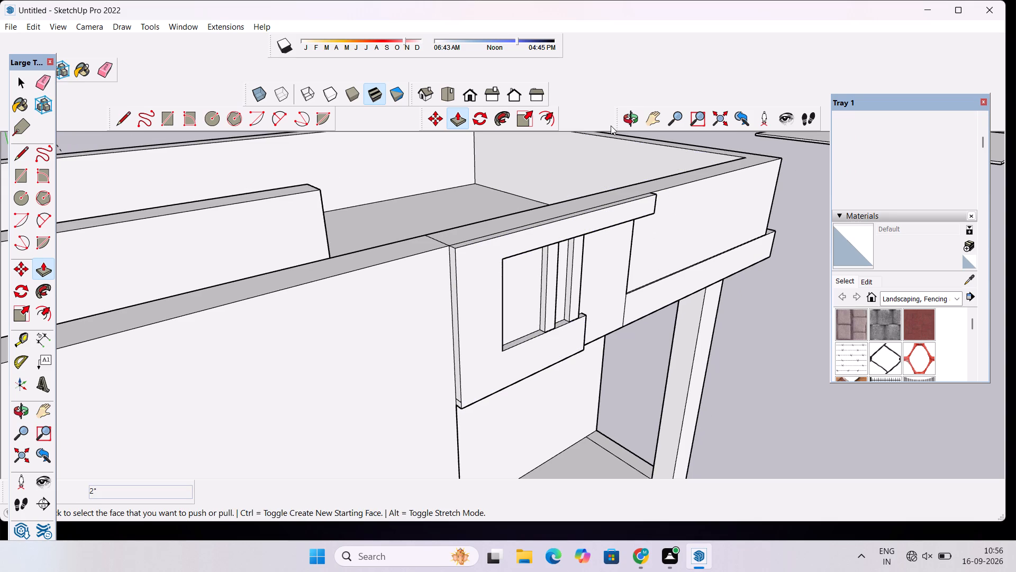
Erase the short seam edge on top of the facade panel's lower ledge, at the corner of the vertical slat nearest the ledge's end.
left_click(628, 122)
left_click_drag(631, 317, 514, 324)
scroll(516, 314, "down", 3)
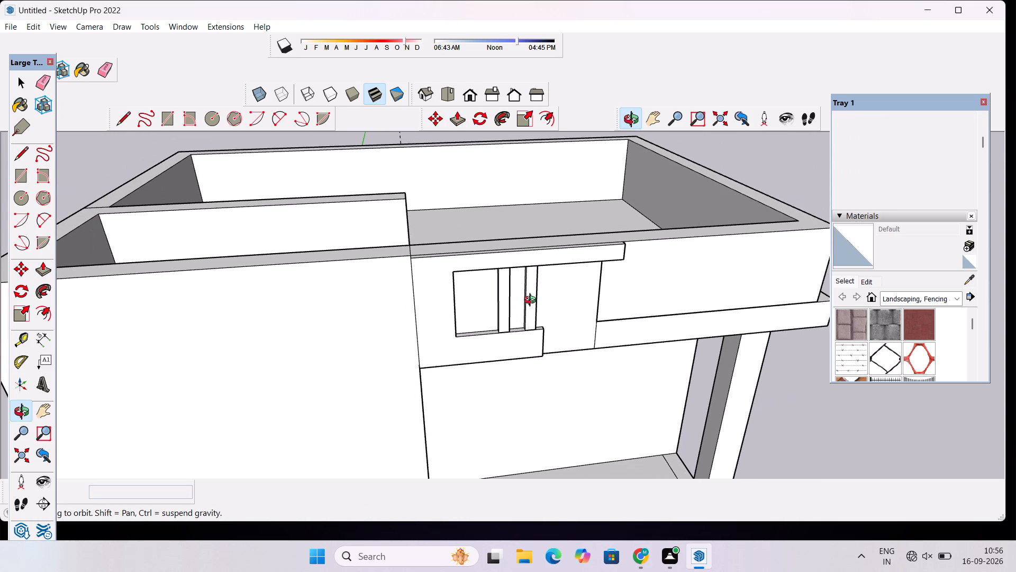
scroll(535, 302, "up", 2)
left_click_drag(550, 296, 476, 317, "shift")
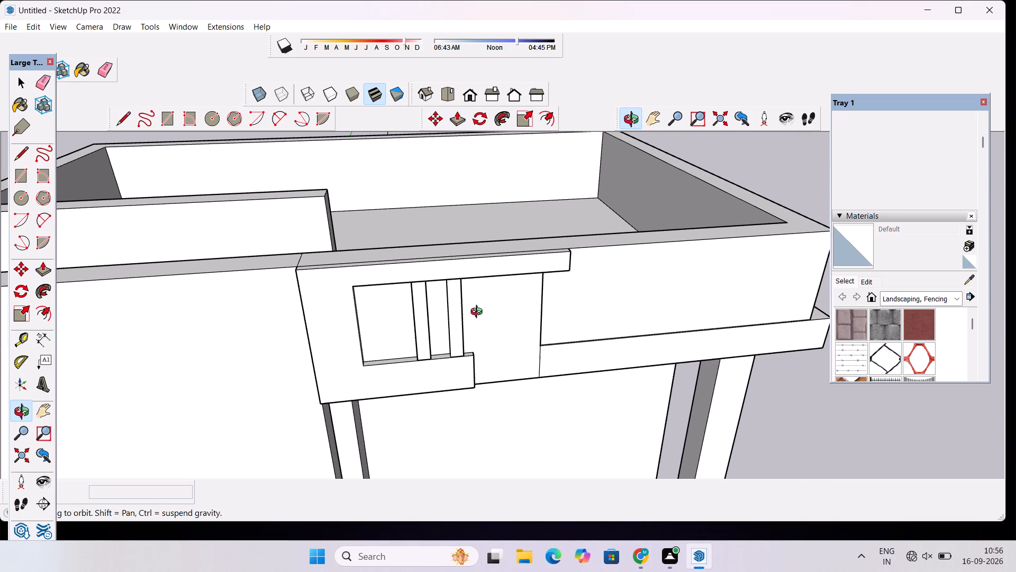
scroll(455, 373, "up", 1)
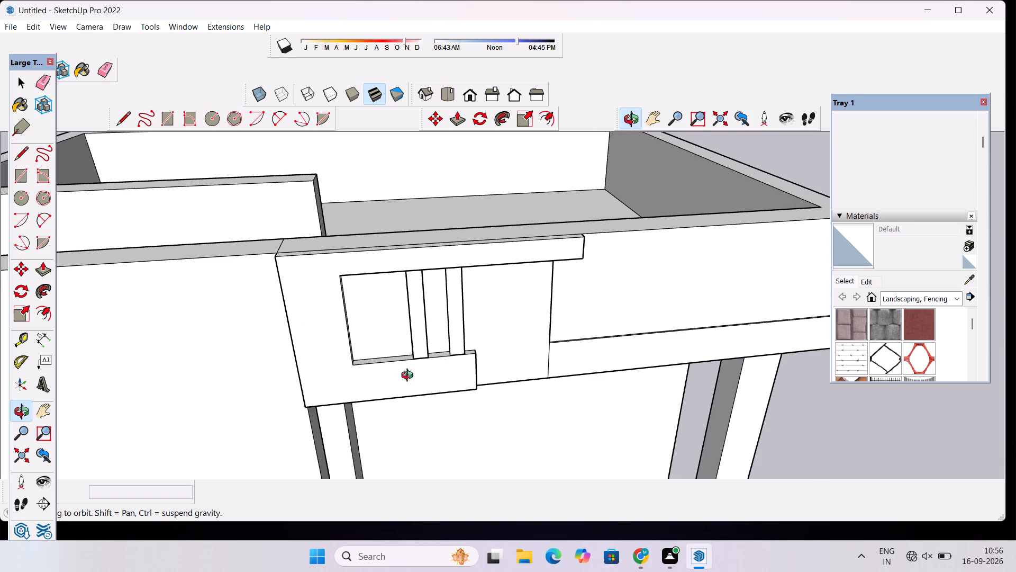
scroll(410, 377, "up", 5)
left_click_drag(501, 254, 501, 309)
scroll(487, 351, "up", 6)
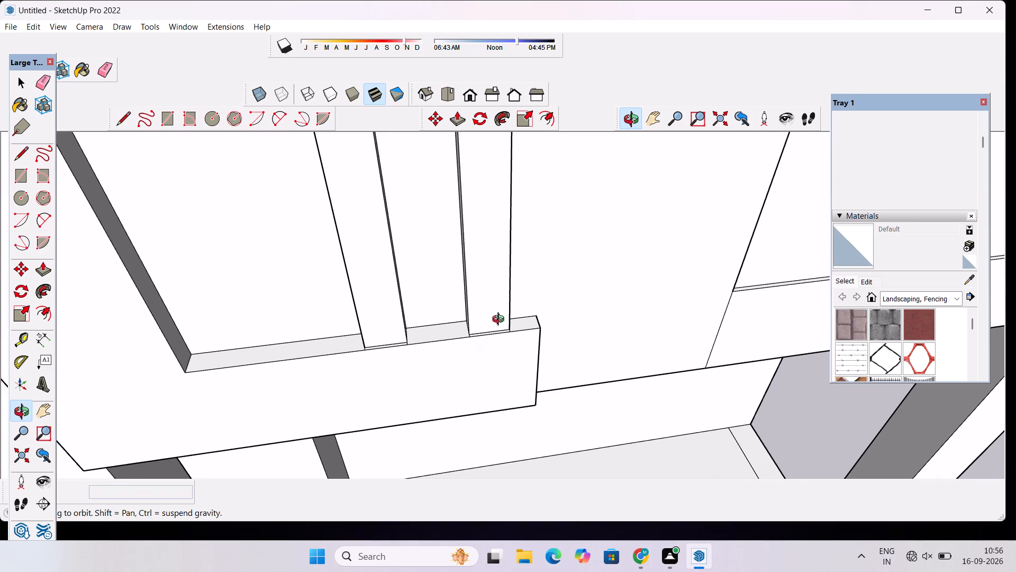
left_click_drag(465, 384, 512, 336, "shift")
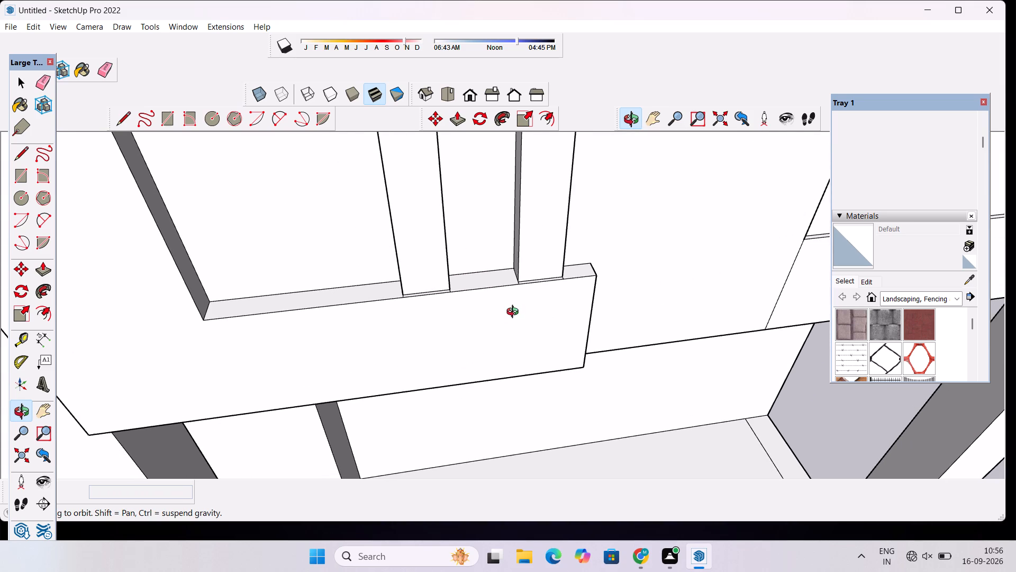
scroll(510, 266, "up", 3)
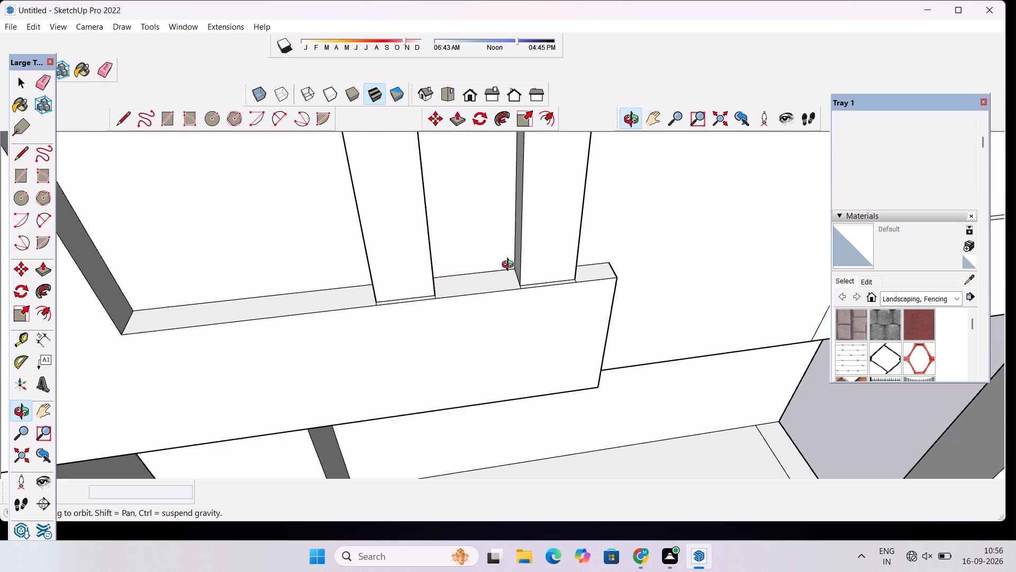
scroll(510, 266, "up", 6)
scroll(529, 308, "up", 4)
left_click_drag(538, 310, 533, 335)
scroll(533, 328, "up", 4)
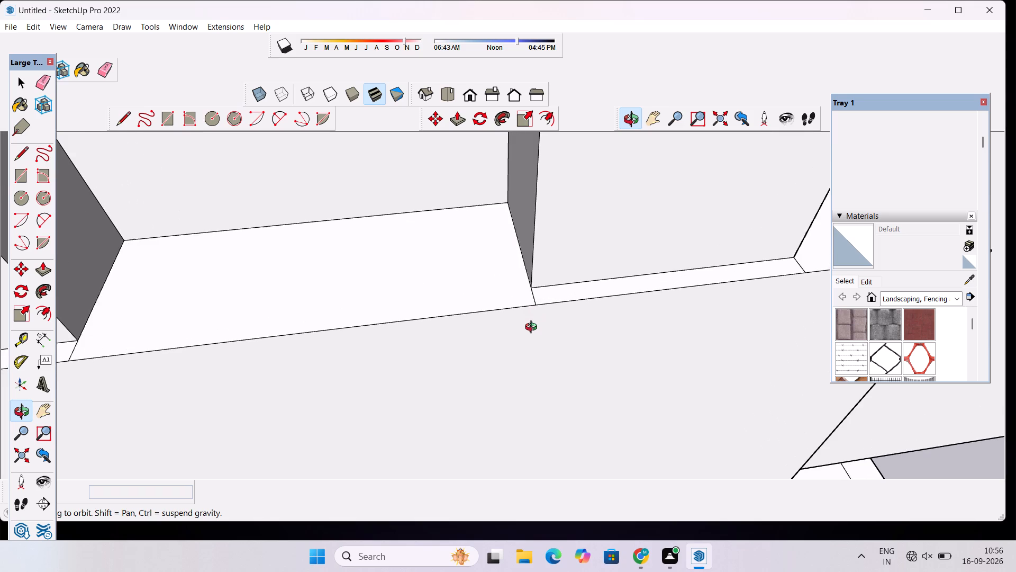
key("e")
left_click_drag(536, 296, 530, 300)
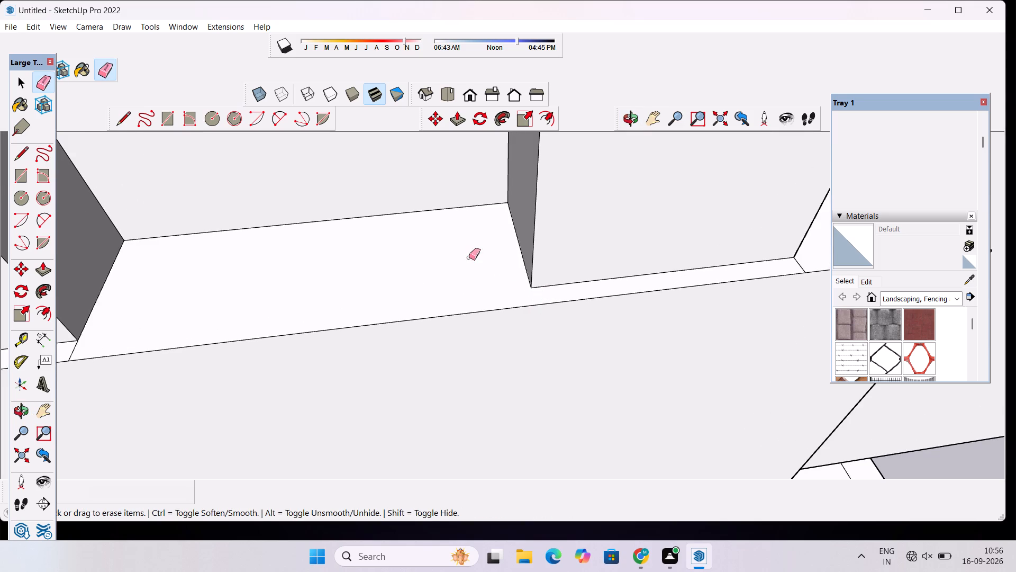
Erase the remaining short seam edges at the vertical slats' corners on top of the facade panel's lower ledge.
scroll(450, 271, "down", 7)
scroll(687, 272, "up", 8)
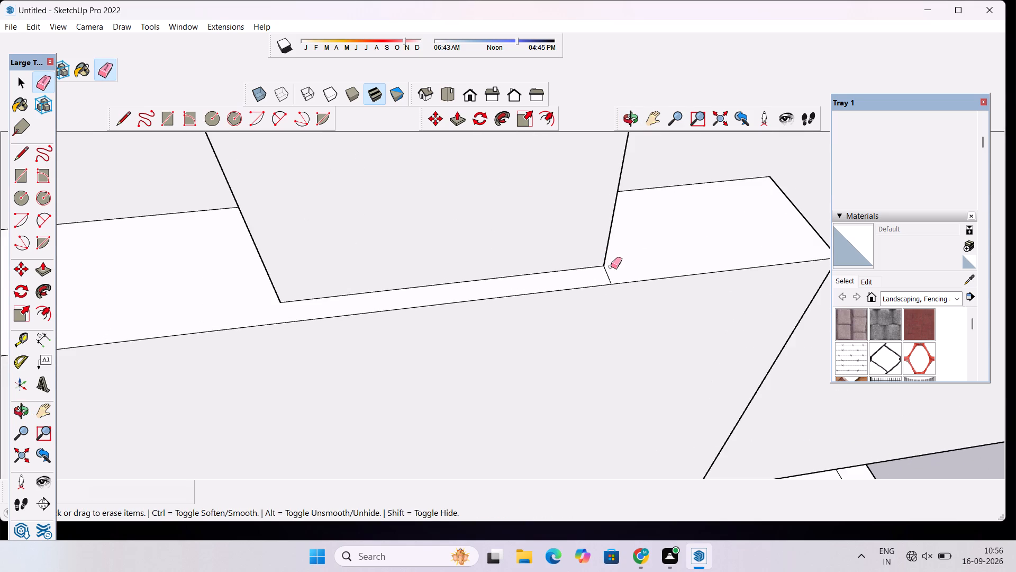
left_click_drag(611, 266, 602, 277)
scroll(755, 245, "down", 11)
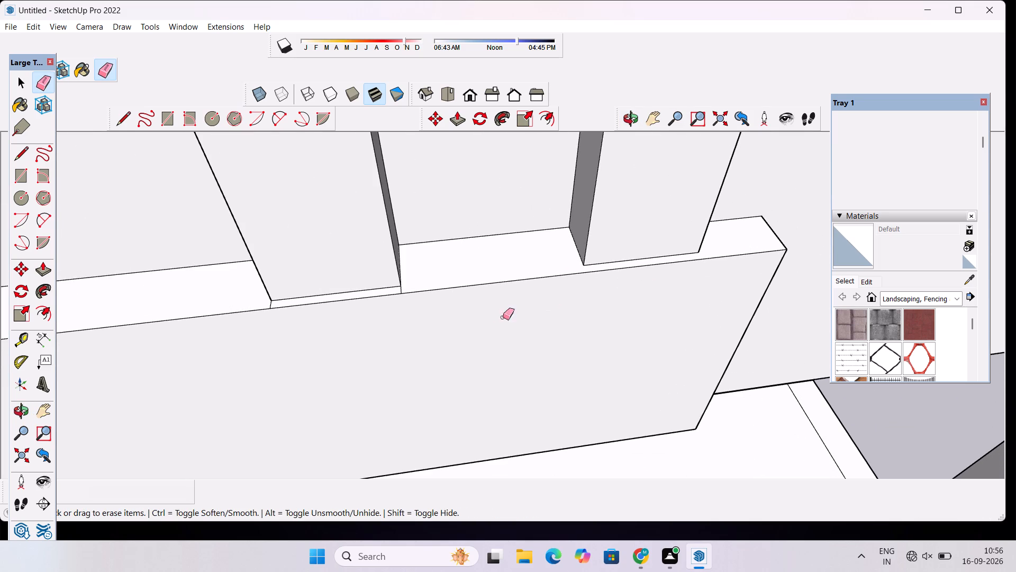
scroll(262, 296, "up", 15)
left_click_drag(289, 302, 304, 314)
scroll(307, 276, "down", 10)
left_click_drag(538, 257, 524, 266)
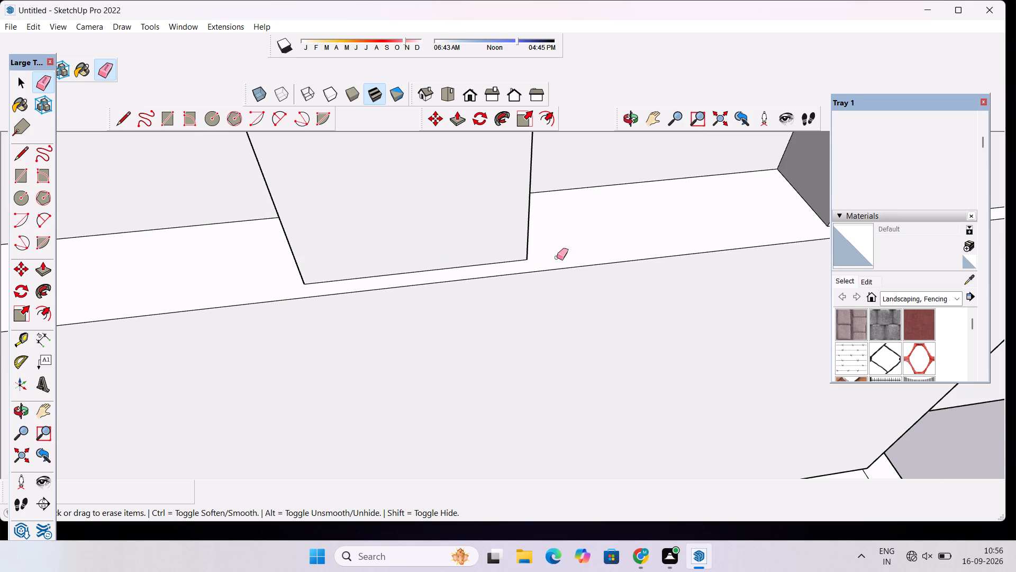
scroll(579, 243, "down", 6)
Erase the short horizontal seam edge near the bottom of the facade panel's narrow end face.
left_click(630, 118)
left_click_drag(395, 321, 530, 264)
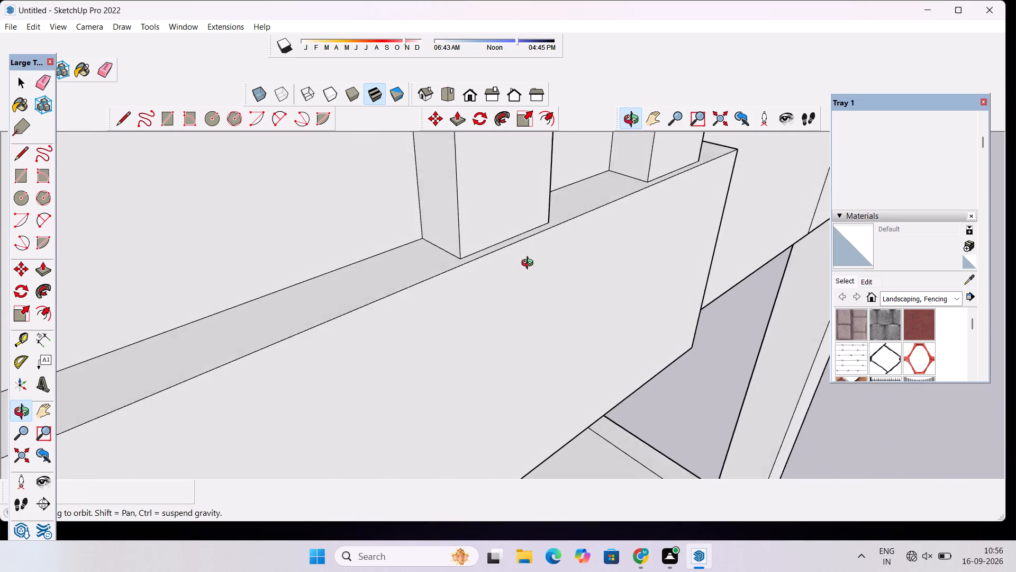
left_click_drag(530, 264, 530, 263)
scroll(533, 258, "down", 11)
left_click_drag(470, 338, 571, 285)
scroll(571, 280, "down", 5)
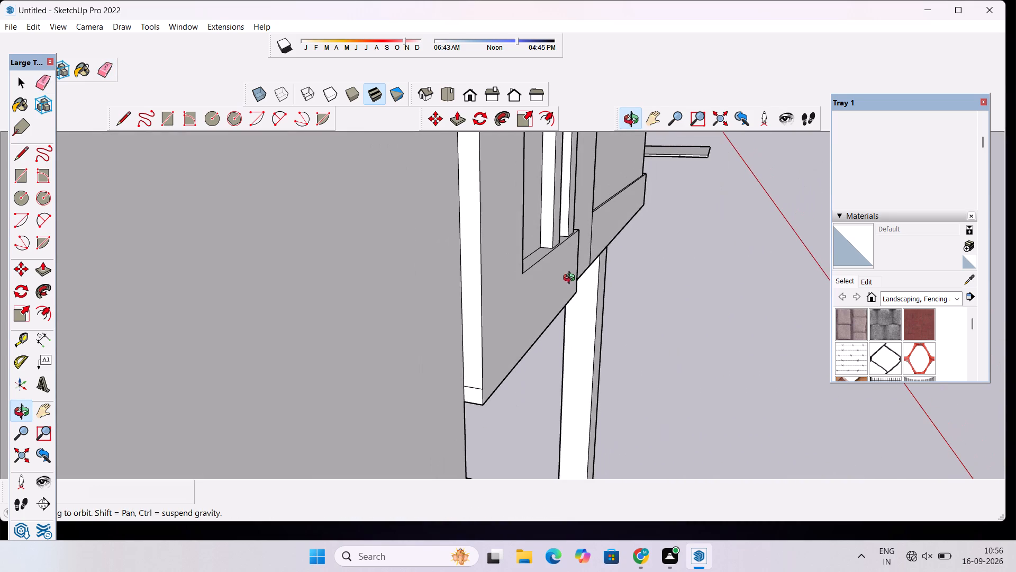
scroll(529, 372, "up", 4)
scroll(597, 278, "down", 5)
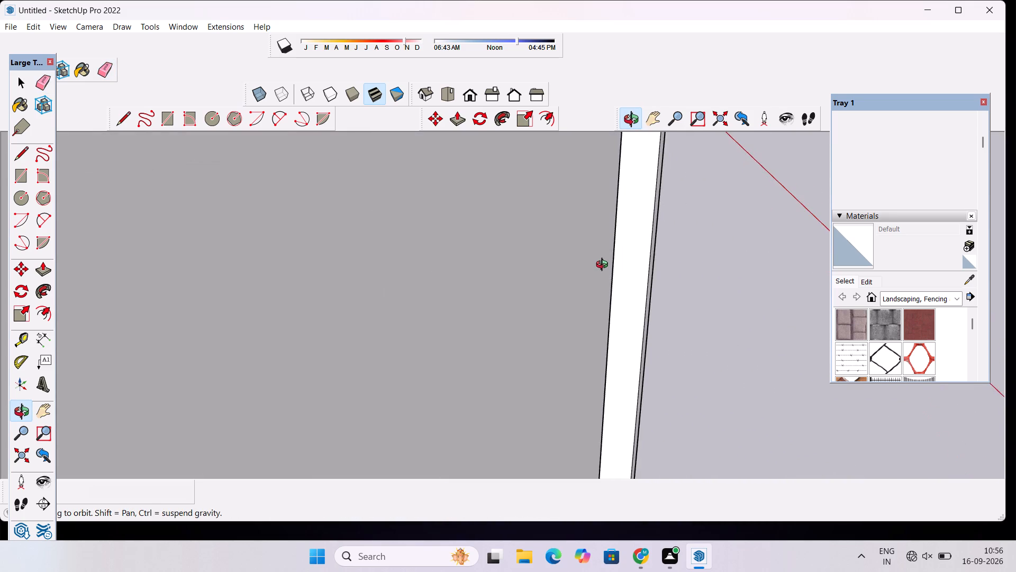
scroll(604, 266, "down", 12)
scroll(618, 207, "up", 16)
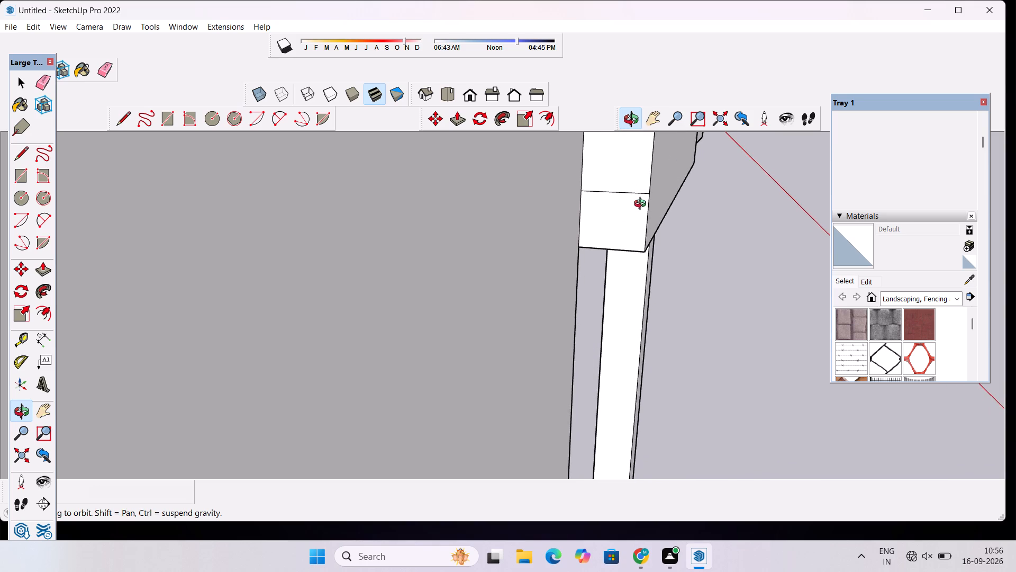
scroll(642, 205, "up", 4)
key("e")
left_click_drag(633, 165, 631, 191)
scroll(631, 193, "down", 11)
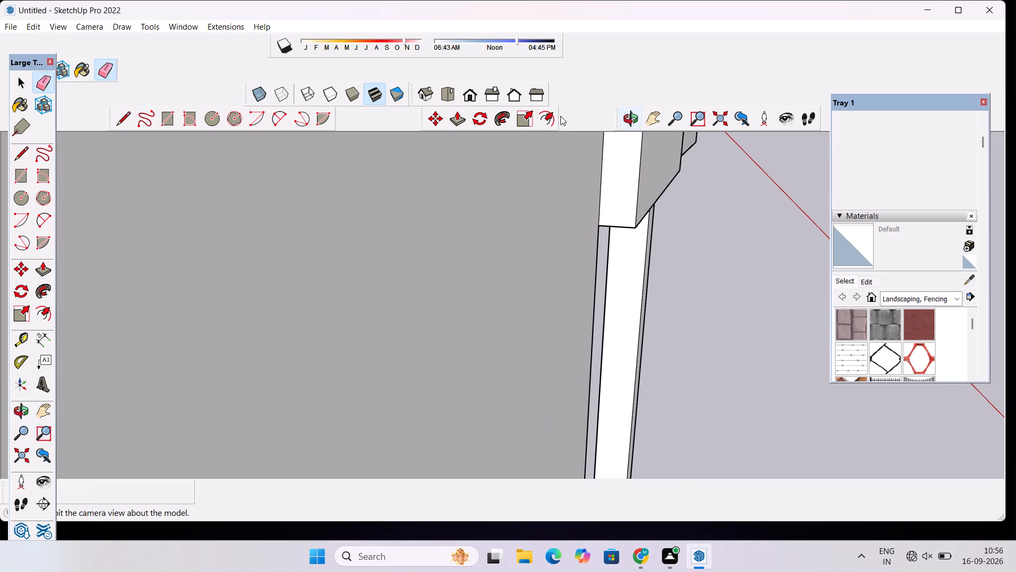
Examine the facade panel, front overhang and pillar from below, from above and from the front corner.
left_click(628, 119)
scroll(522, 239, "down", 6)
left_click_drag(609, 279, 514, 251)
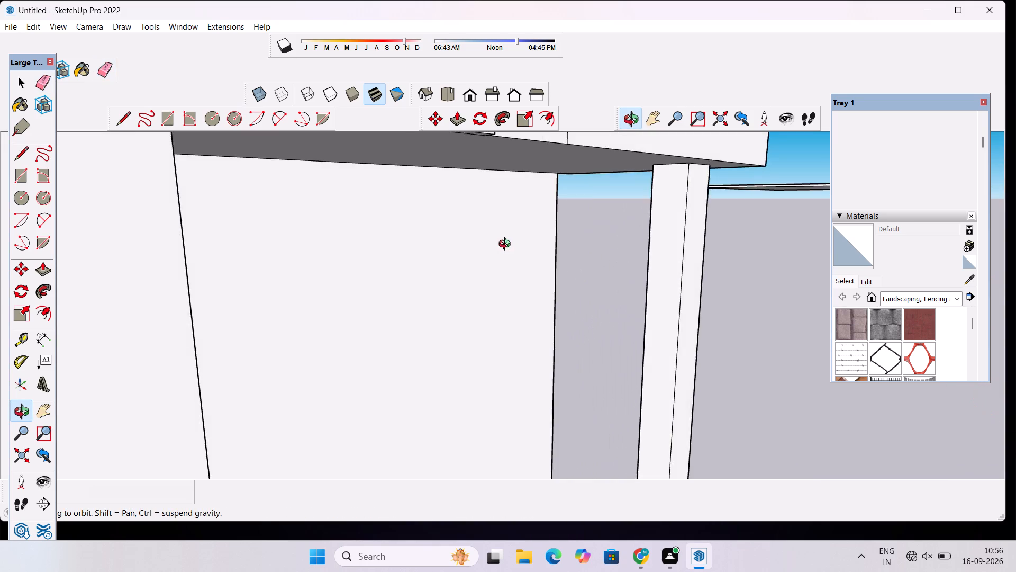
scroll(507, 245, "down", 10)
left_click_drag(536, 237, 470, 284)
scroll(529, 214, "up", 6)
left_click_drag(495, 252, 564, 308)
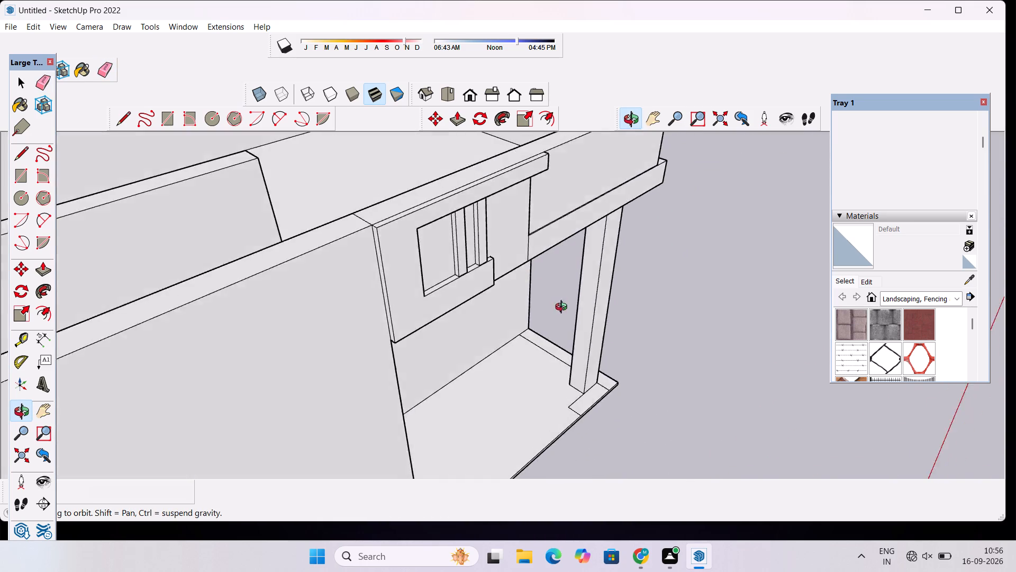
left_click_drag(564, 308, 687, 309)
left_click_drag(663, 302, 572, 302)
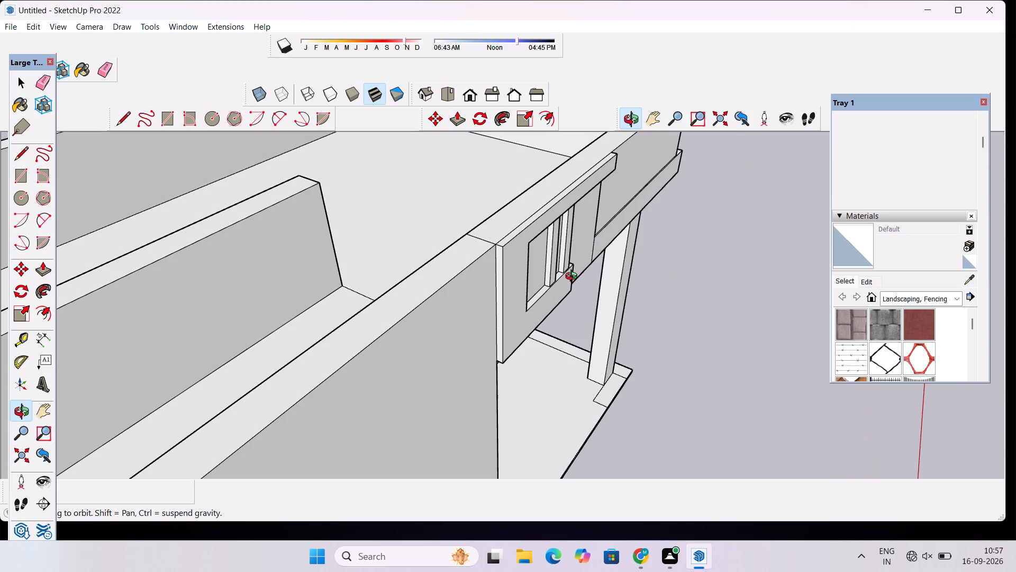
scroll(573, 272, "up", 5)
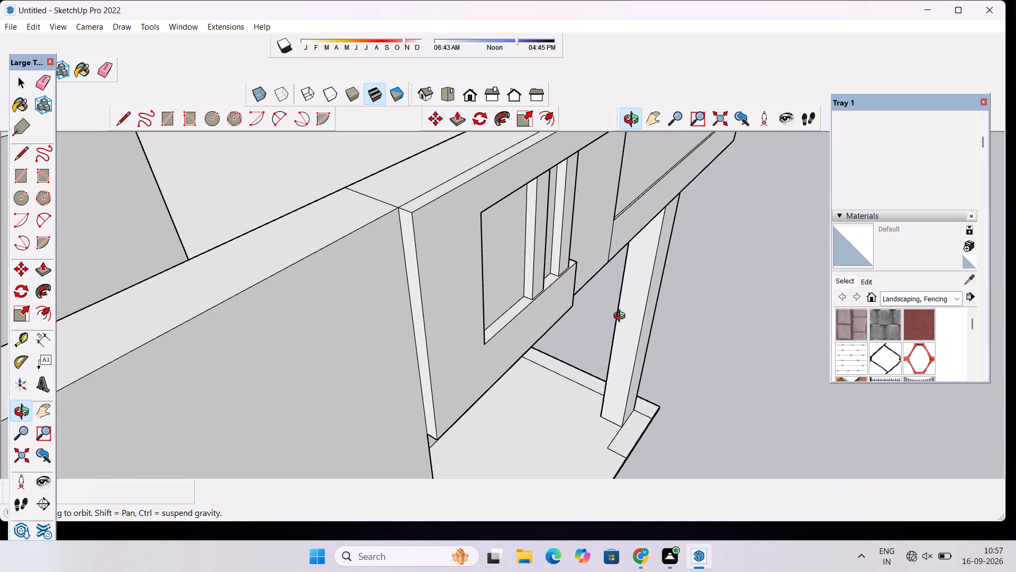
scroll(611, 248, "up", 2)
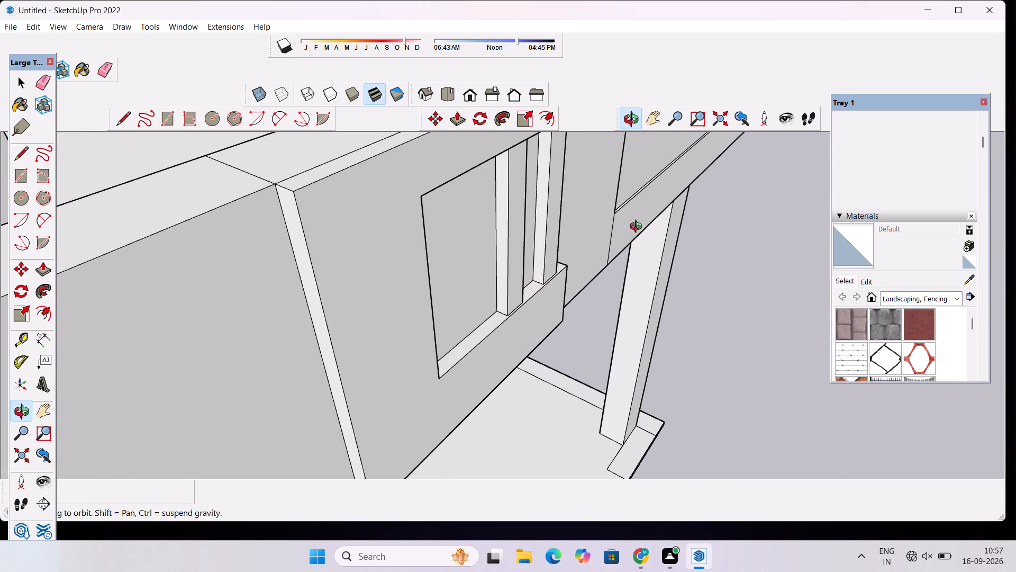
scroll(642, 232, "down", 1)
left_click_drag(688, 219, 615, 253, "shift")
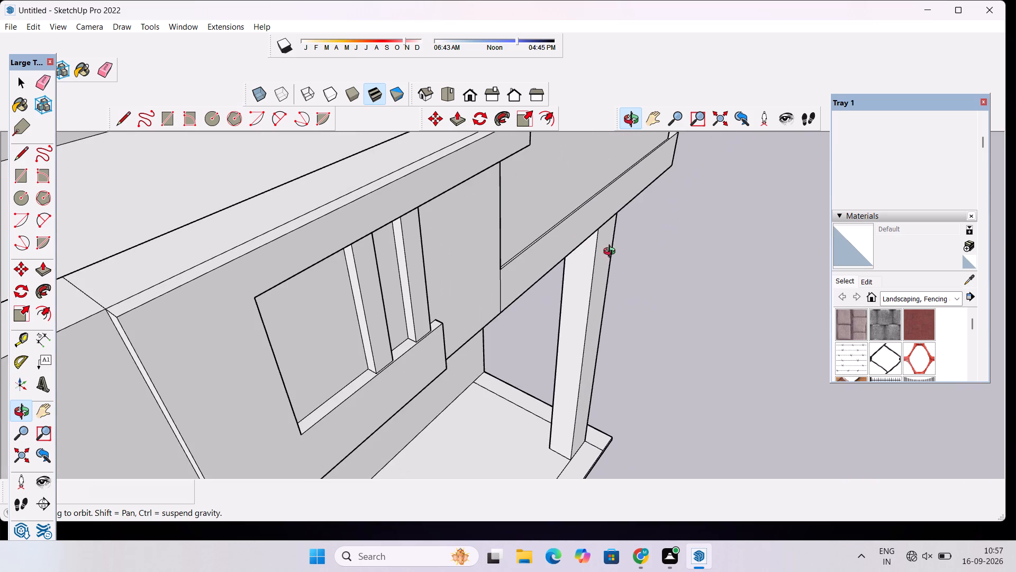
left_click_drag(656, 298, 586, 287)
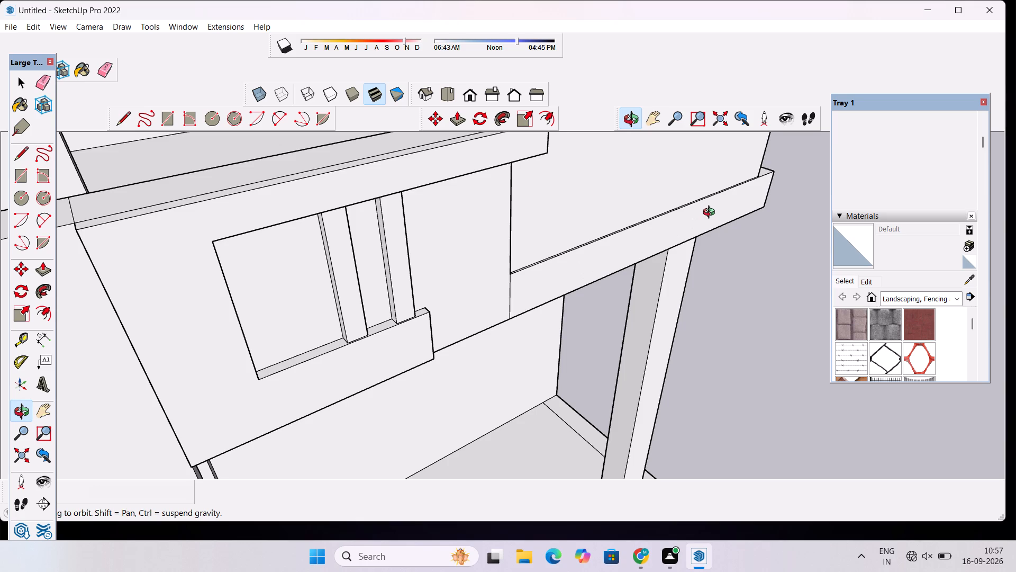
left_click_drag(722, 232, 564, 240, "shift")
scroll(564, 240, "down", 5)
left_click_drag(636, 248, 403, 302)
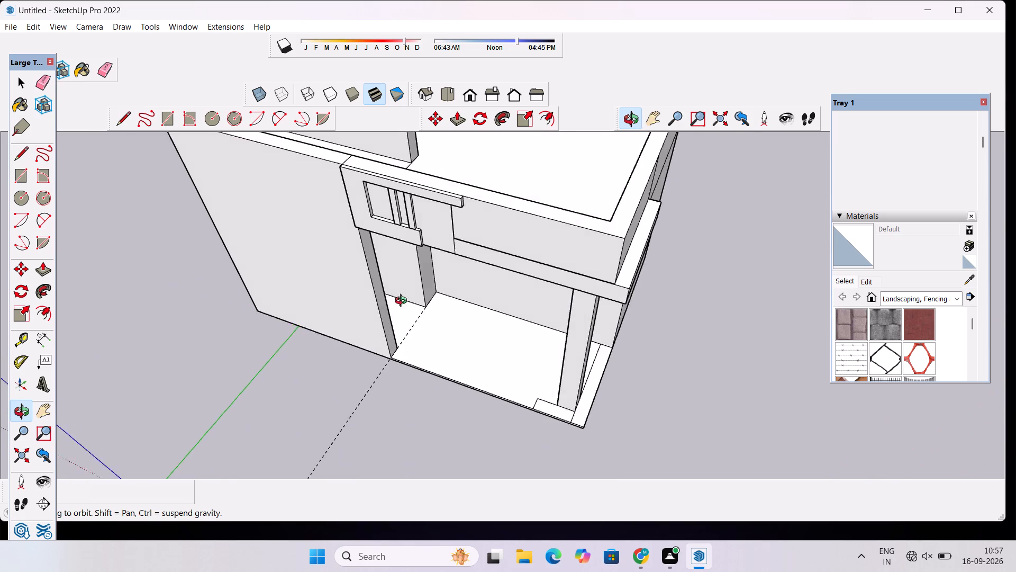
left_click_drag(403, 302, 401, 302)
scroll(576, 254, "up", 5)
left_click_drag(553, 266, 630, 257)
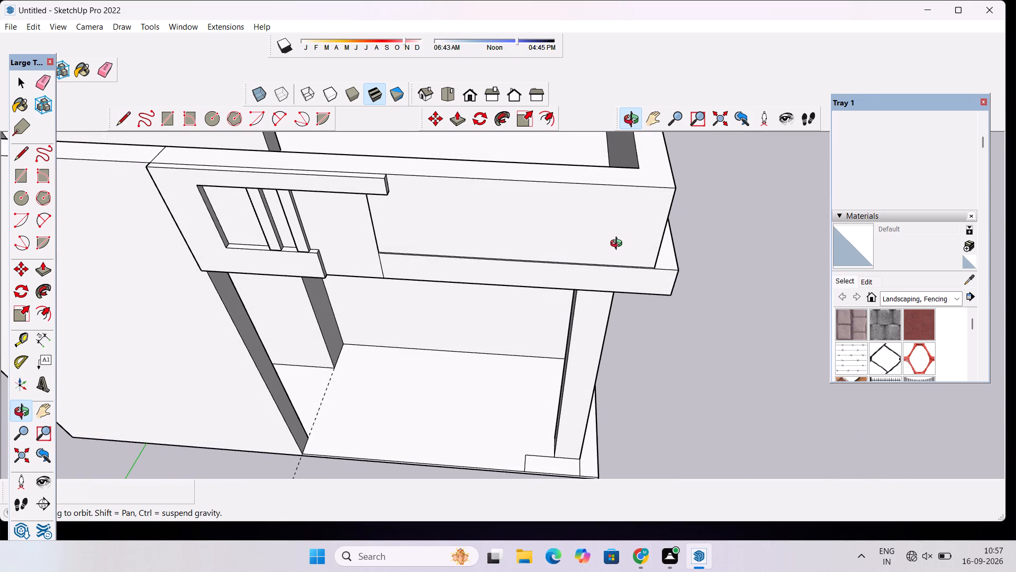
scroll(619, 245, "down", 4)
left_click_drag(598, 337, 759, 291)
left_click_drag(611, 266, 624, 278)
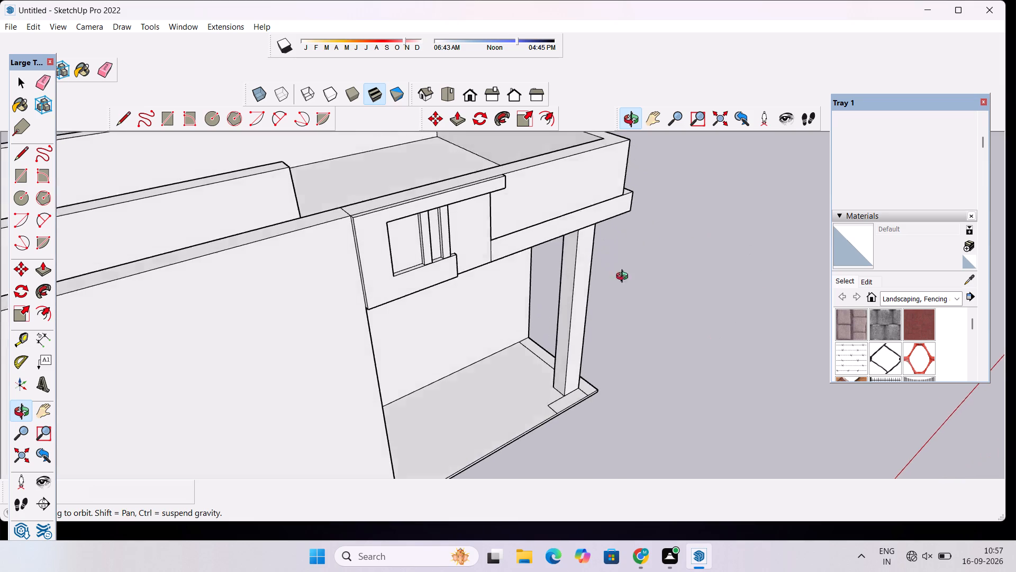
left_click_drag(624, 278, 663, 276)
Push/Pull the long front face of the overhang slab beside the facade panel 3" outward.
scroll(643, 246, "up", 4)
left_click_drag(598, 236, 623, 271, "shift")
left_click_drag(446, 269, 530, 277)
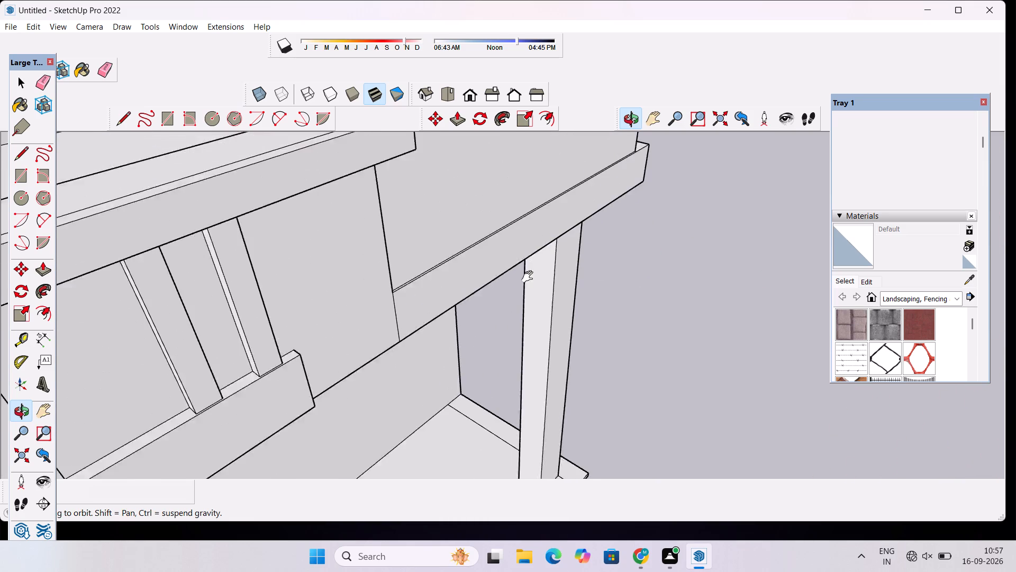
left_click_drag(530, 277, 536, 290)
key("p")
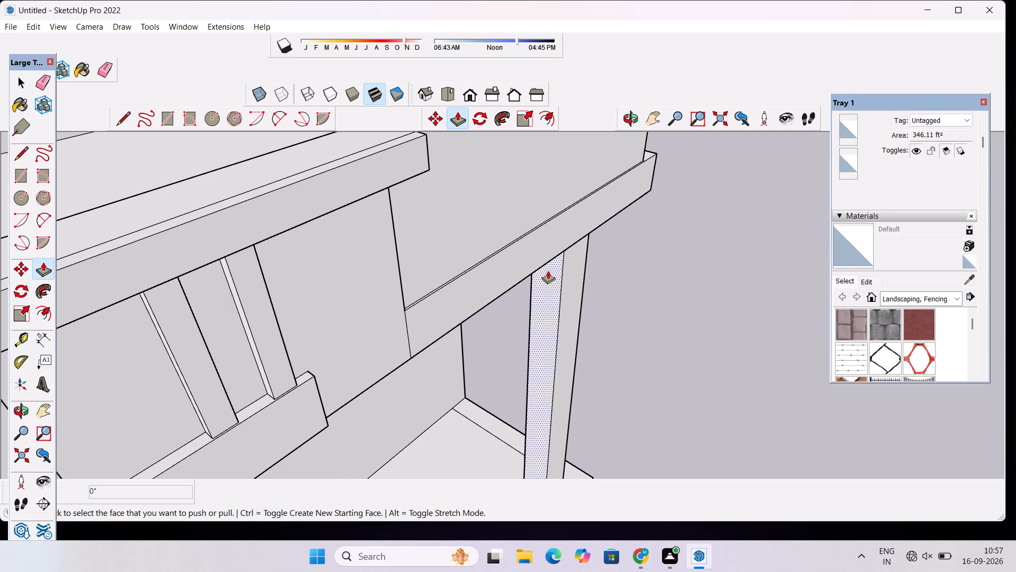
left_click(537, 258)
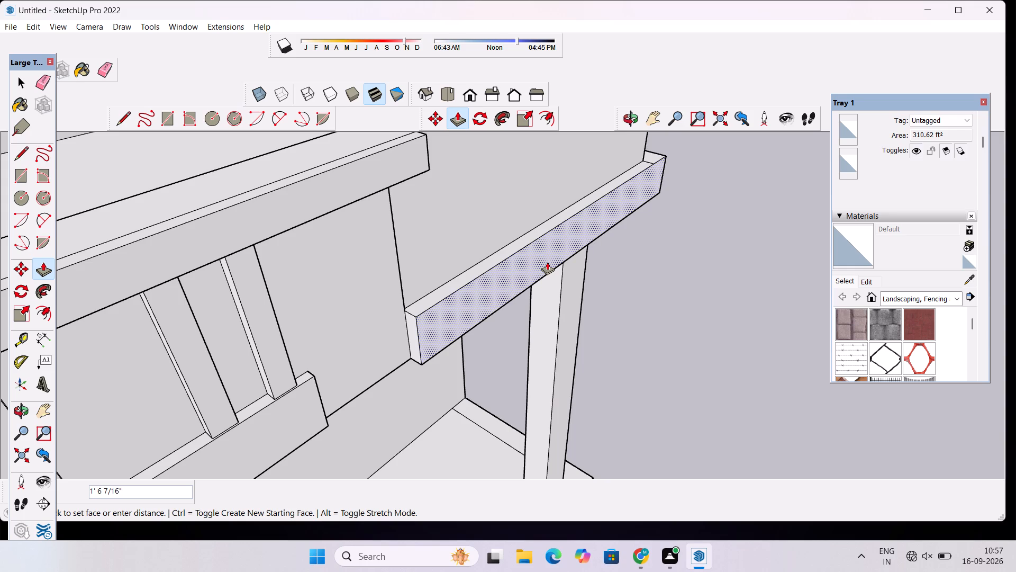
key("3")
key("shift+quotedbl")
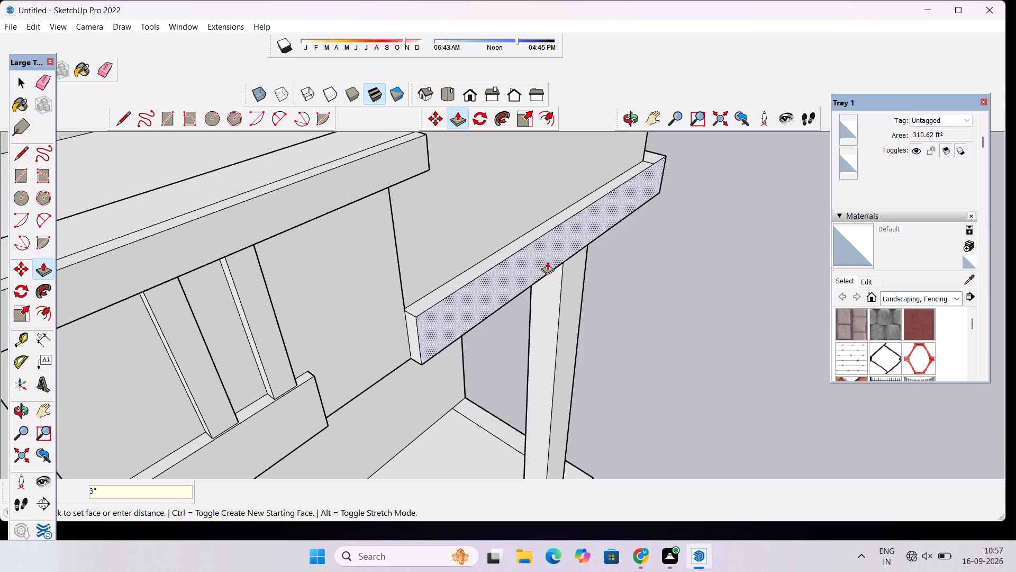
key("Return")
Examine the front overhang's edge, its outer corner and its junction with the facade panel from above.
scroll(572, 260, "down", 1)
left_click_drag(632, 112, 634, 136)
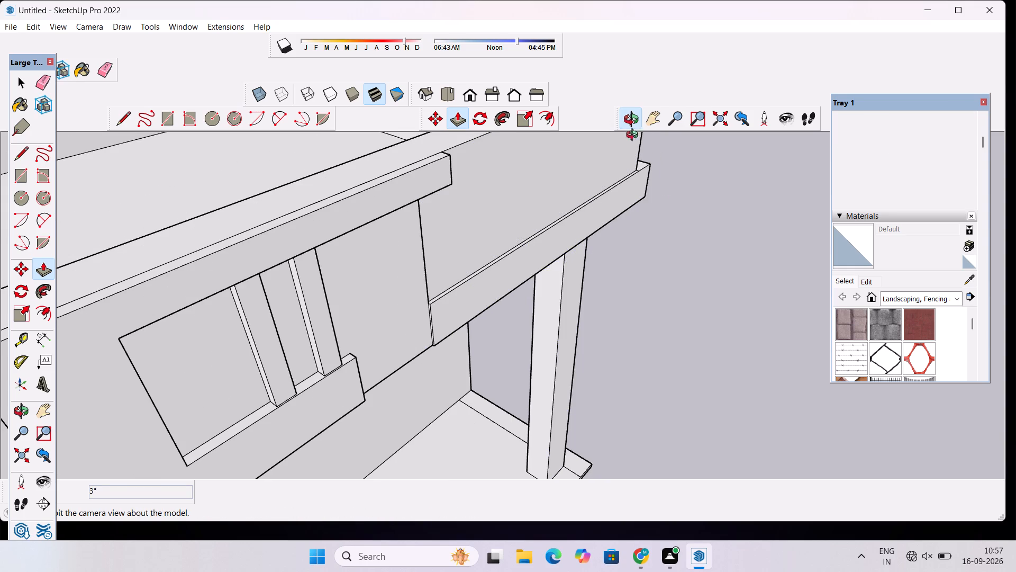
left_click_drag(634, 136, 632, 123)
left_click_drag(659, 231, 521, 311)
left_click_drag(730, 211, 572, 257, "shift")
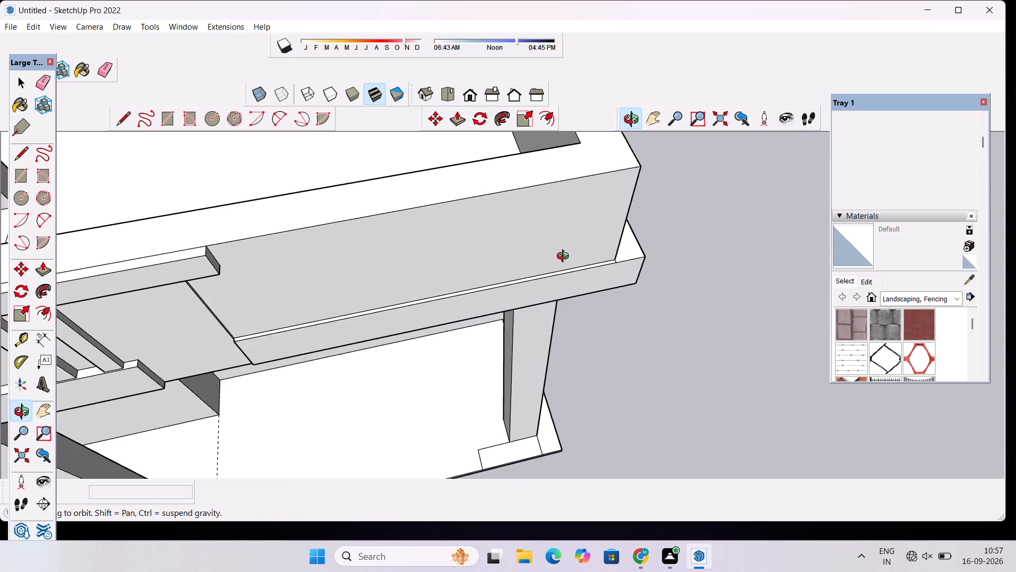
scroll(565, 257, "down", 5)
scroll(601, 262, "up", 12)
left_click_drag(657, 237, 585, 265)
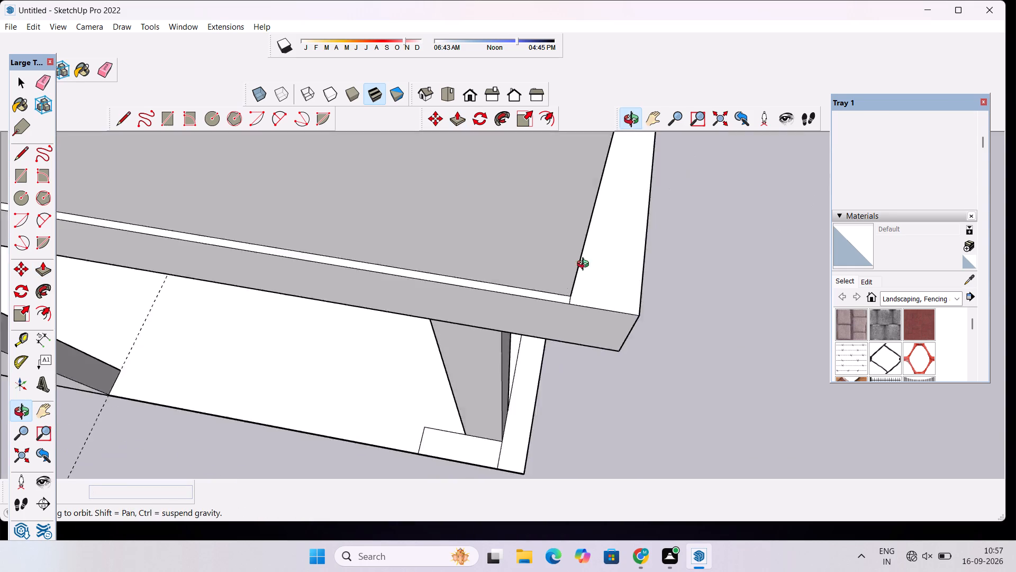
left_click_drag(585, 265, 657, 228)
scroll(661, 221, "down", 3)
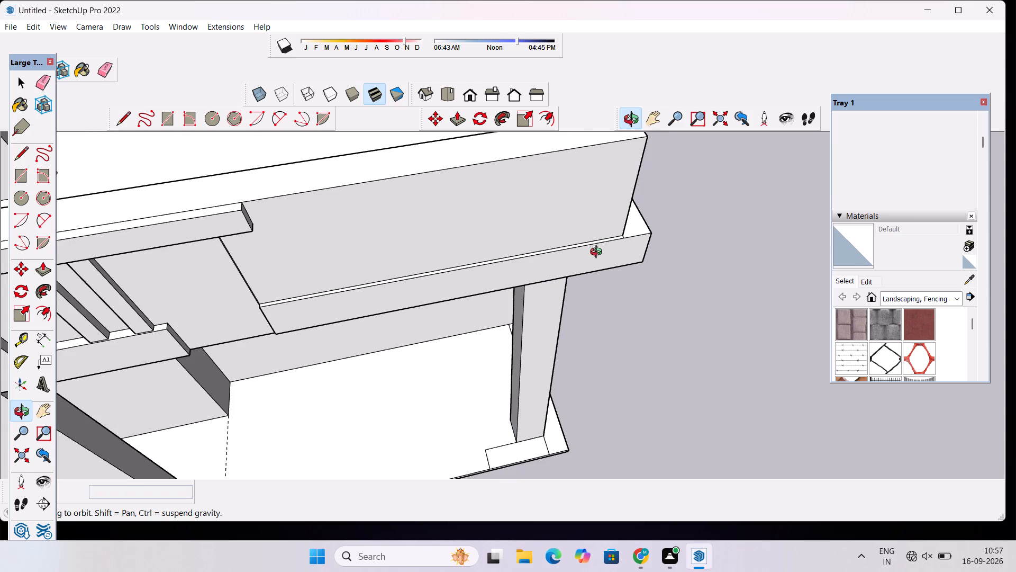
scroll(598, 262, "down", 3)
left_click_drag(479, 272, 697, 194, "shift")
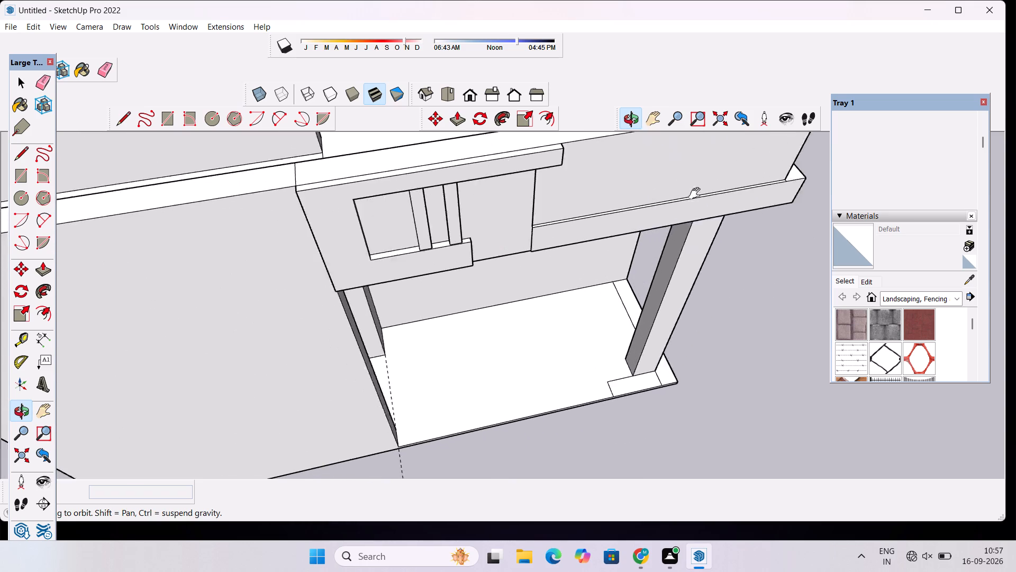
left_click_drag(697, 194, 714, 191, "shift")
Push/Pull the top face of the walls enclosing the narrow upper-floor room, including the partition, 20' upward.
scroll(533, 258, "down", 6)
left_click_drag(503, 368, 450, 175)
scroll(448, 189, "up", 5)
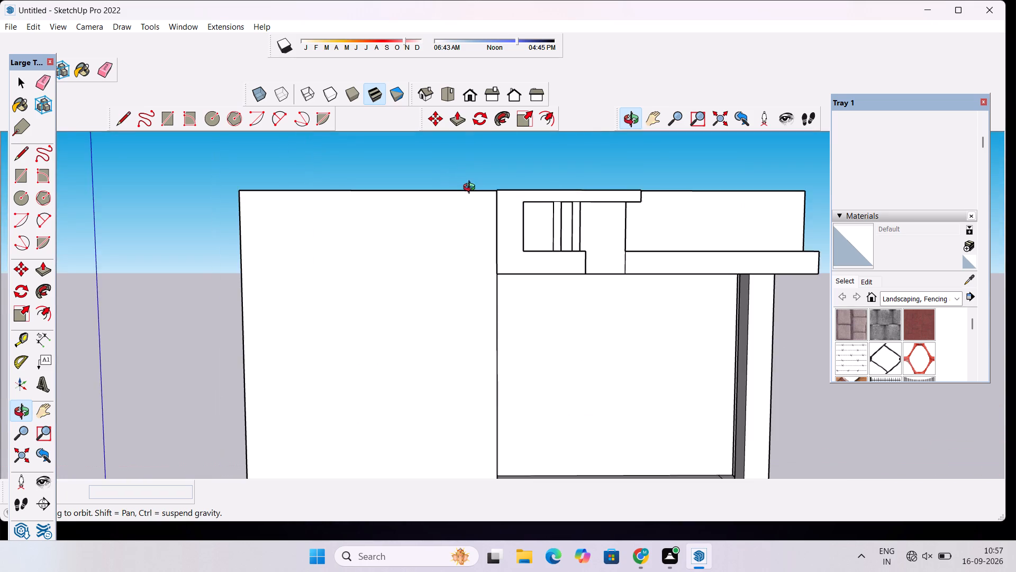
left_click_drag(474, 208, 329, 334)
left_click_drag(427, 192, 477, 326, "shift")
scroll(438, 275, "up", 4)
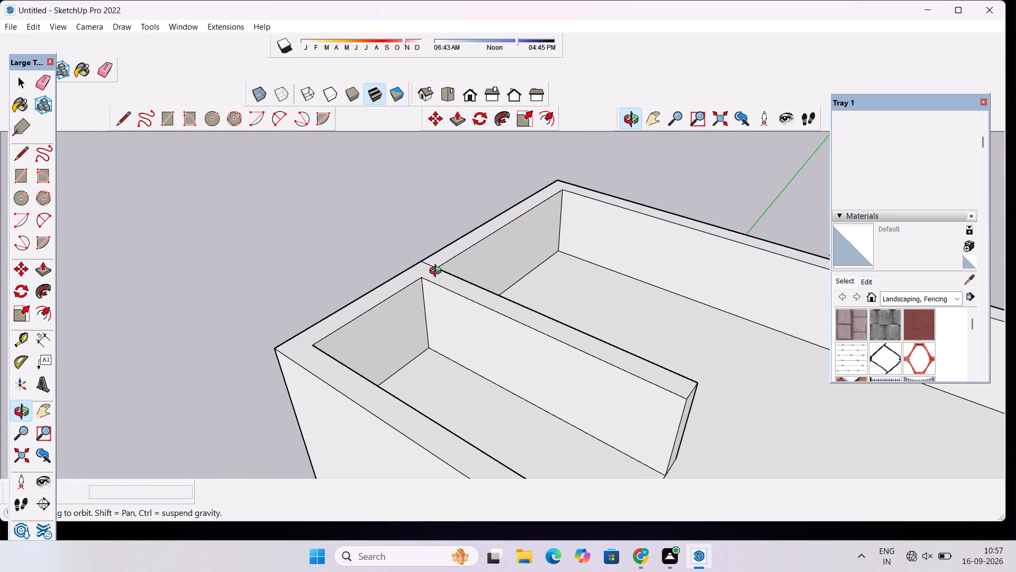
key("p")
left_click(448, 284)
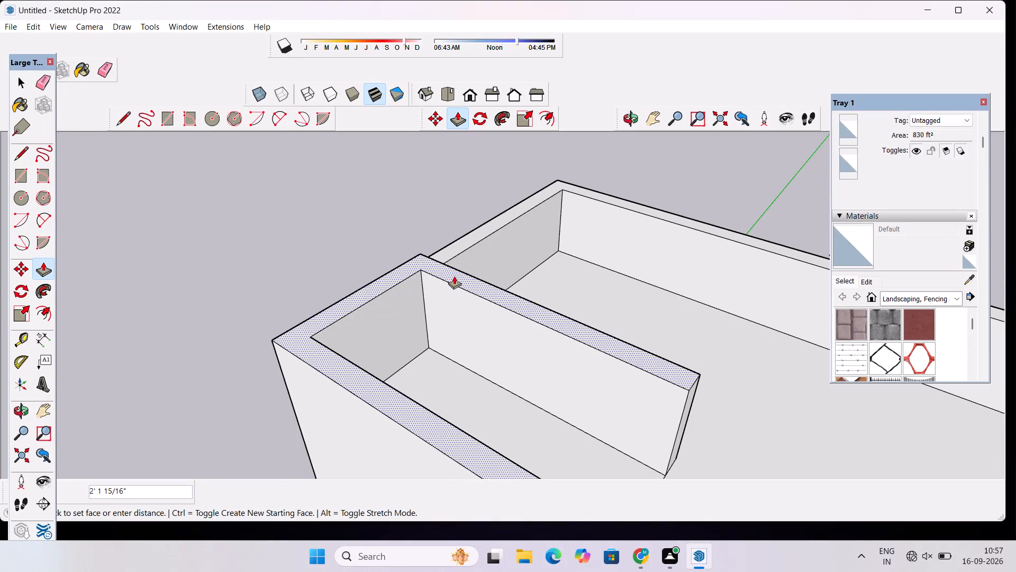
scroll(457, 273, "down", 3)
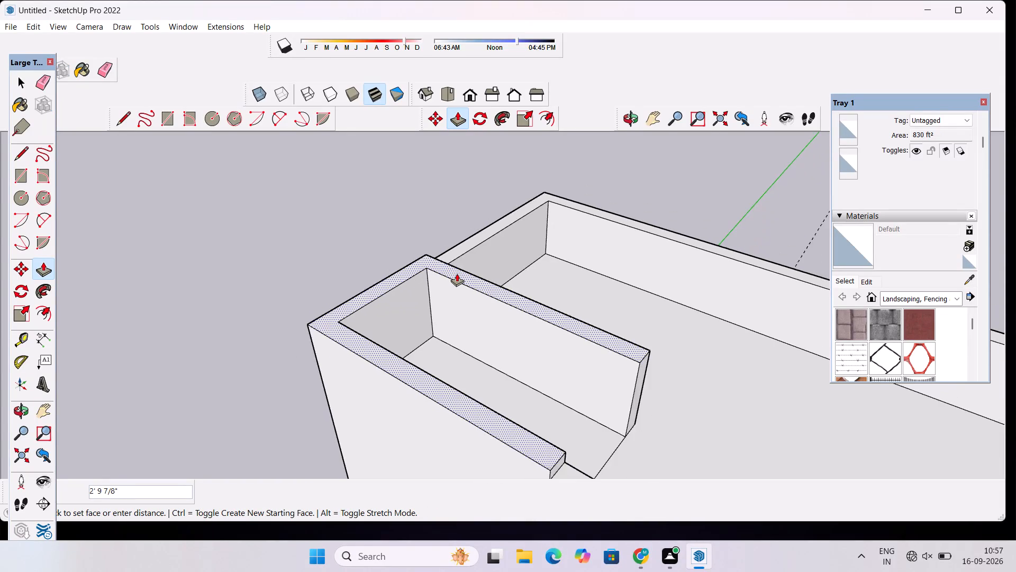
scroll(457, 273, "down", 2)
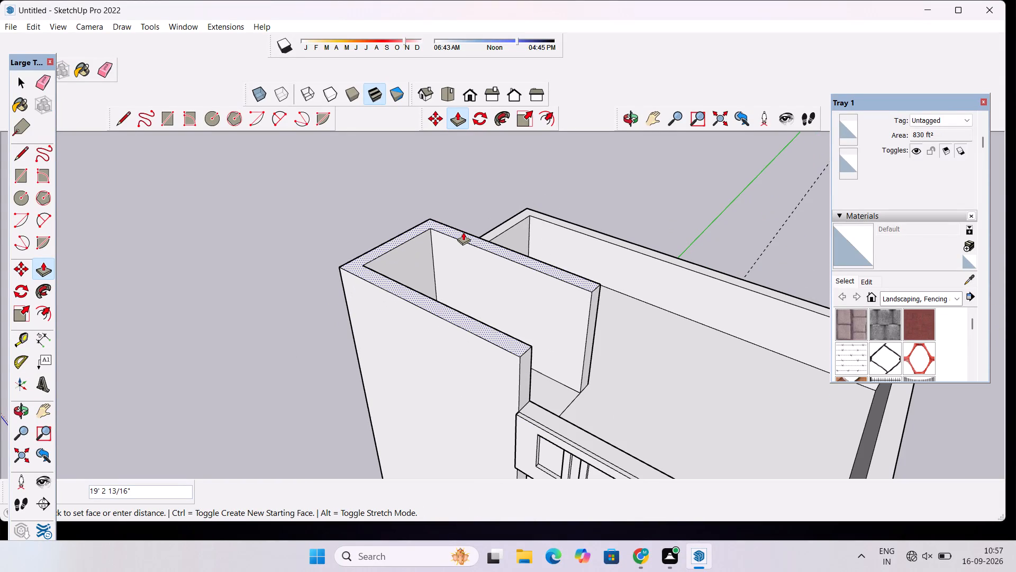
type("20'")
key("Return")
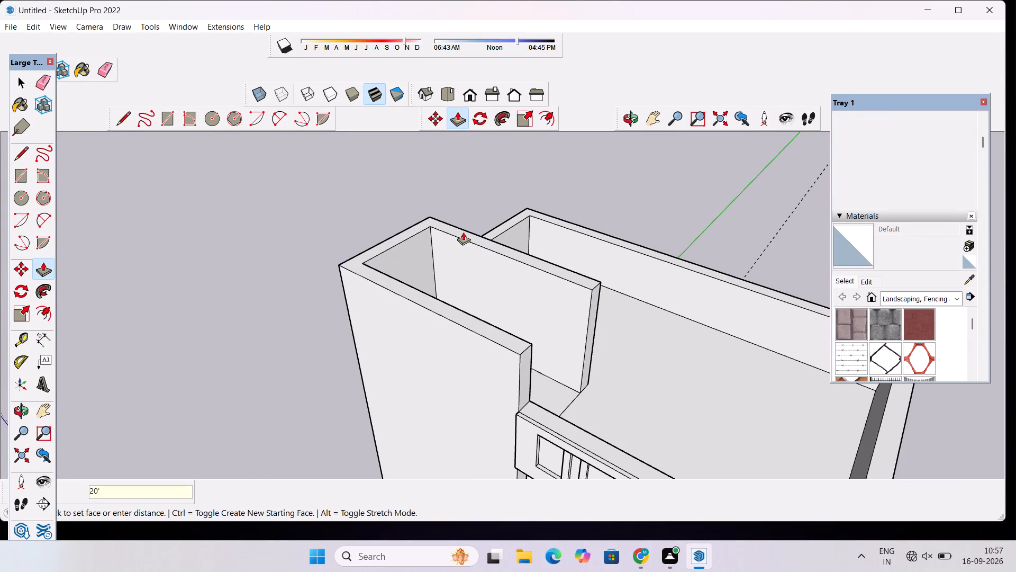
Draw a 30' line joining the inner top corners of the two raised walls at the narrow upper room's open end.
left_click(627, 123)
left_click_drag(619, 279, 645, 242)
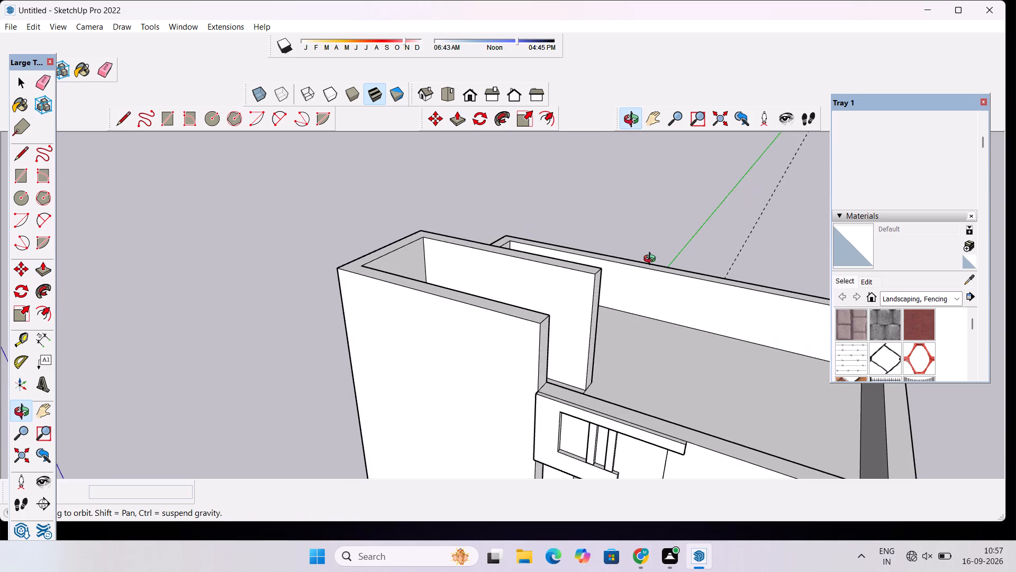
scroll(601, 289, "down", 4)
left_click_drag(601, 317, 383, 309)
scroll(483, 295, "up", 4)
left_click_drag(448, 354, 619, 299)
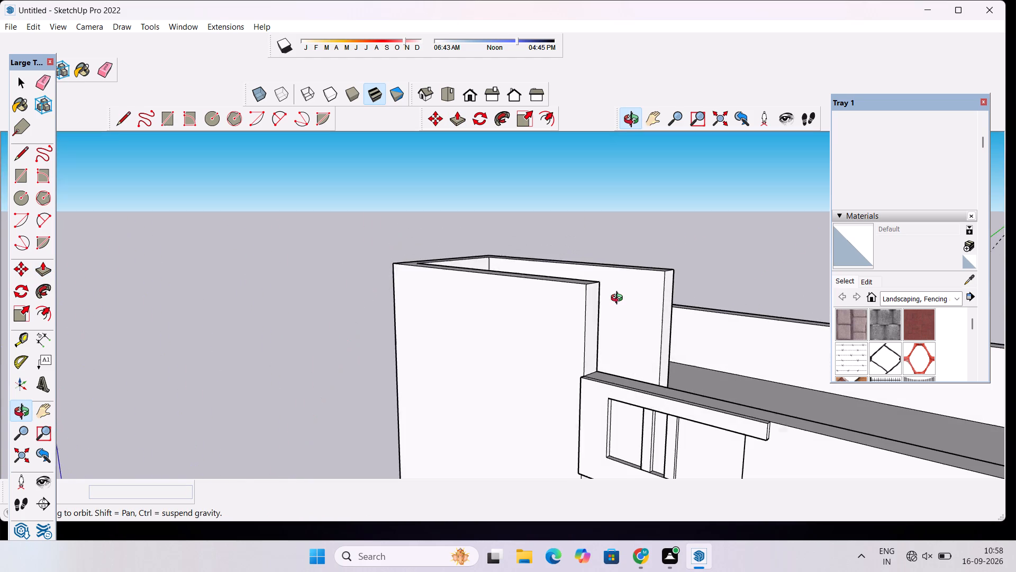
left_click_drag(619, 299, 620, 297)
scroll(621, 296, "down", 4)
left_click_drag(642, 293, 488, 329)
scroll(584, 315, "up", 4)
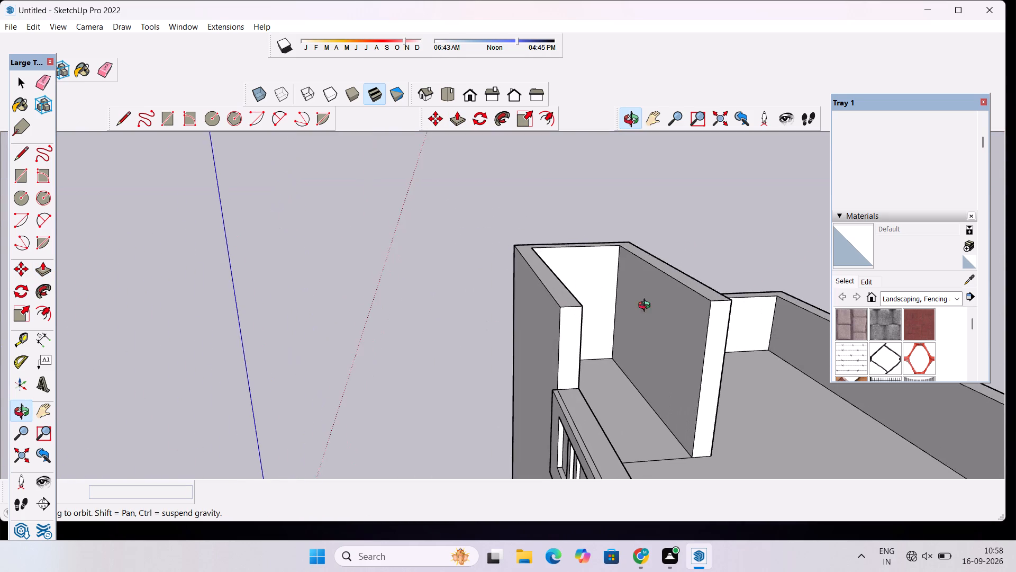
left_click_drag(647, 307, 448, 289, "shift")
key("l")
scroll(473, 291, "down", 2)
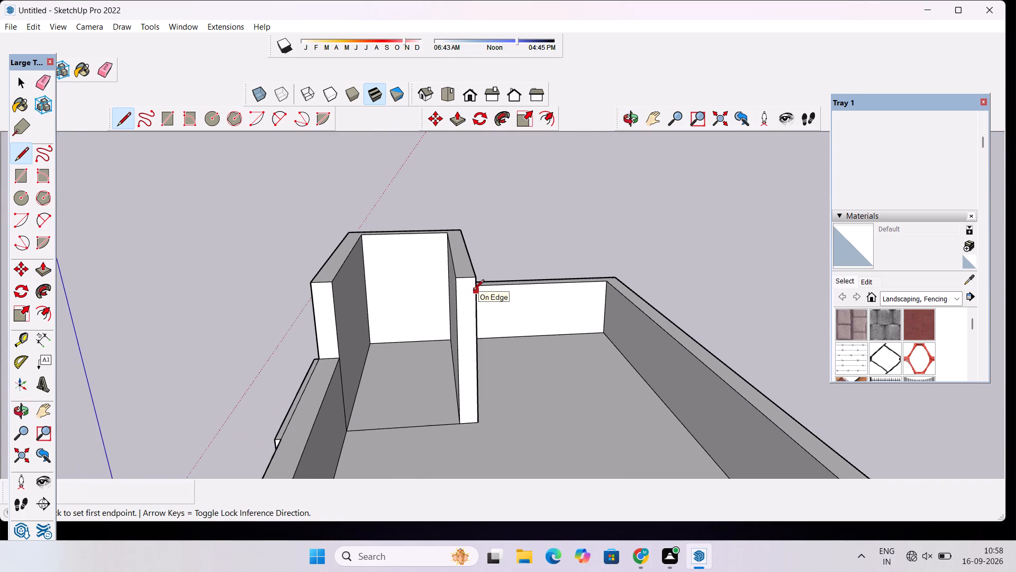
scroll(388, 286, "up", 4)
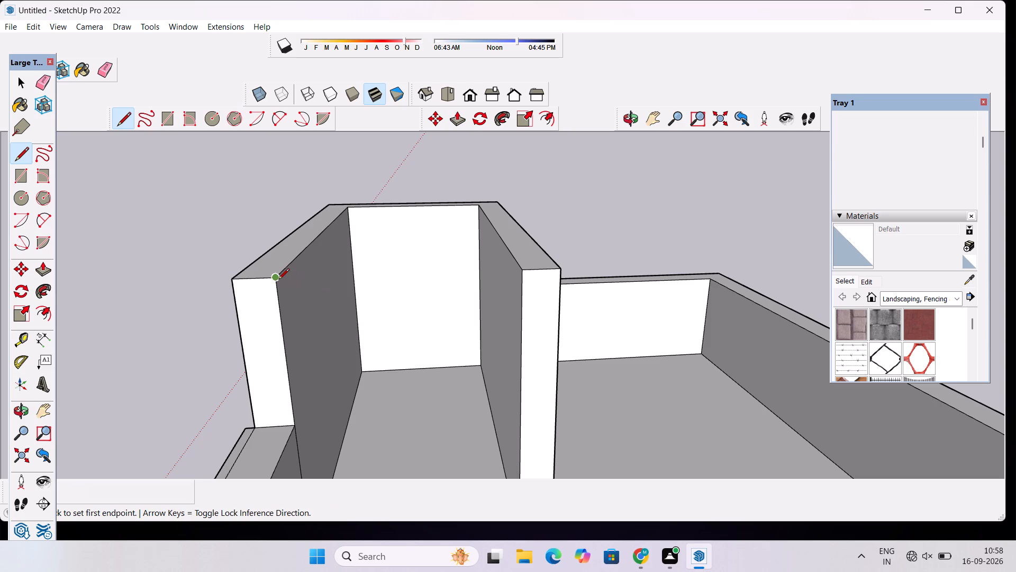
left_click(278, 280)
left_click(518, 275)
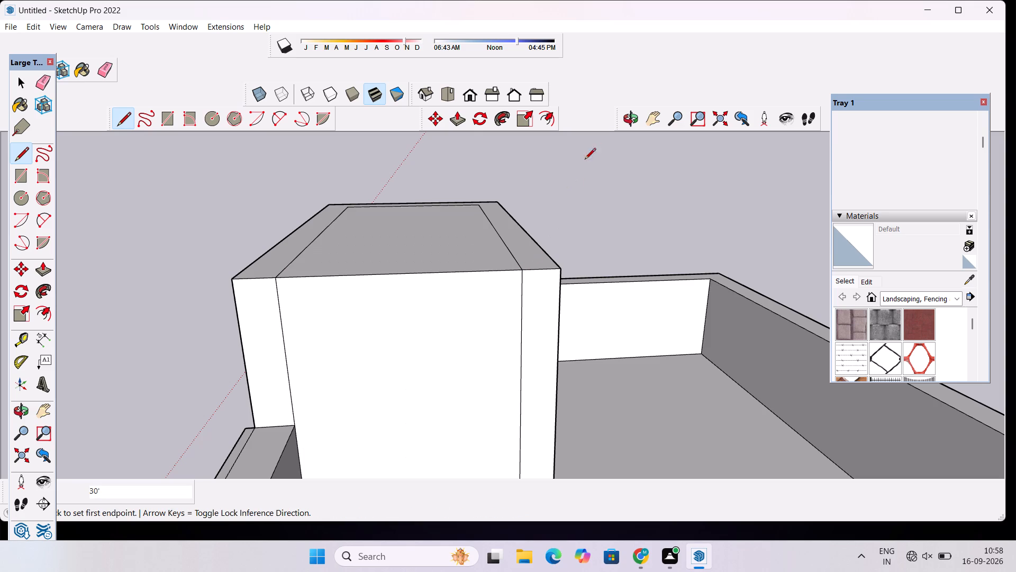
Delete the vertical face closing the open end of the narrow upper room, keeping the roof face.
left_click(624, 123)
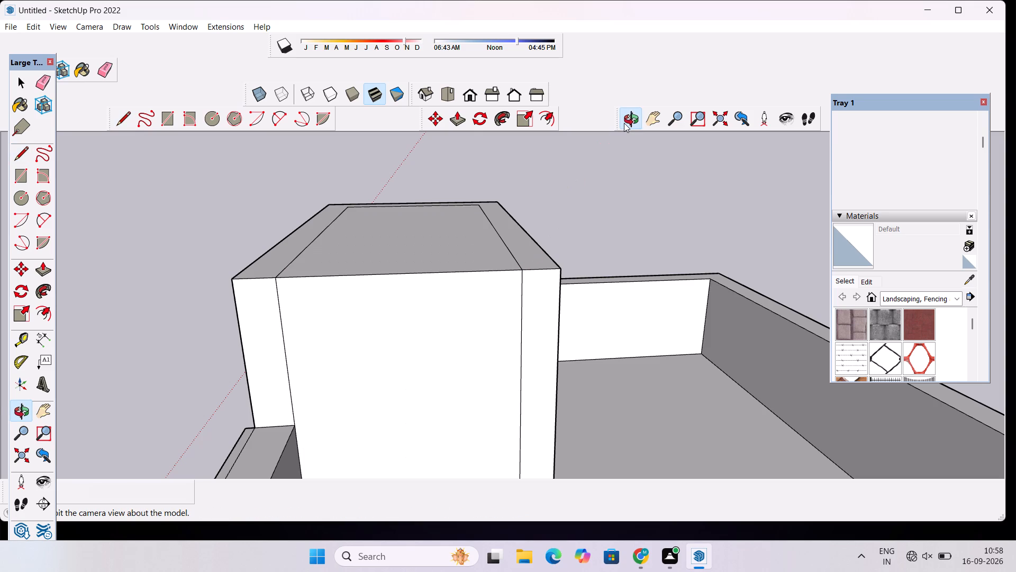
key("space")
left_click(461, 321)
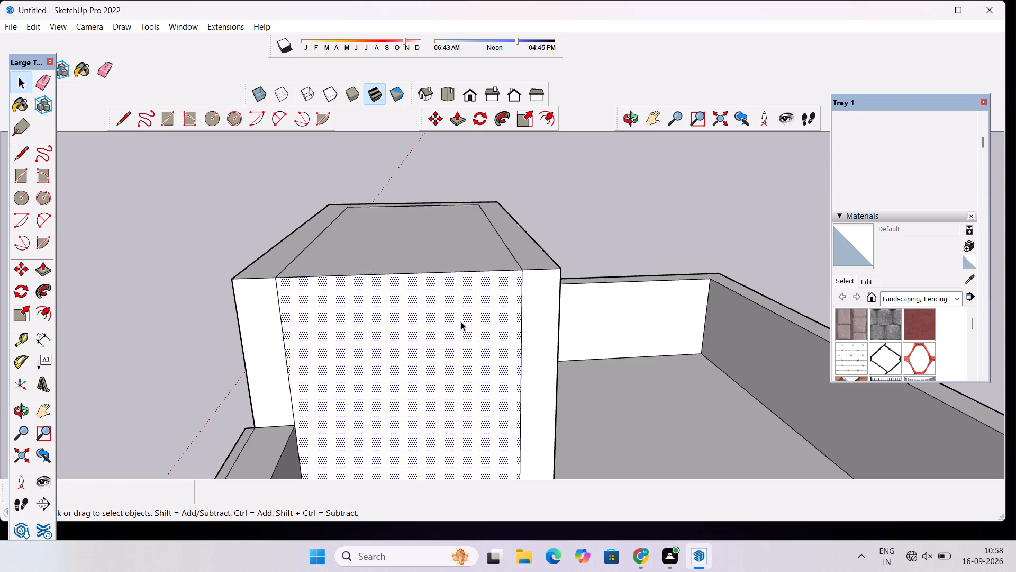
key("Delete")
Push/Pull the U-shaped top face of the walls around the narrow upper room's roof 1' upward.
left_click(636, 119)
left_click_drag(545, 219, 571, 264)
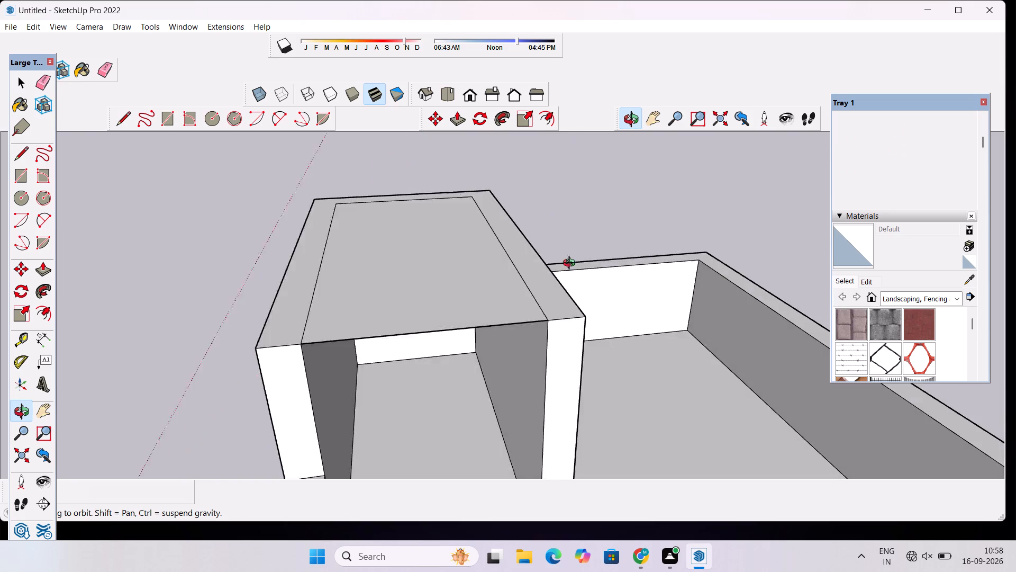
left_click_drag(571, 264, 579, 271)
scroll(415, 201, "down", 5)
left_click_drag(428, 219, 447, 269)
left_click_drag(428, 275, 483, 296)
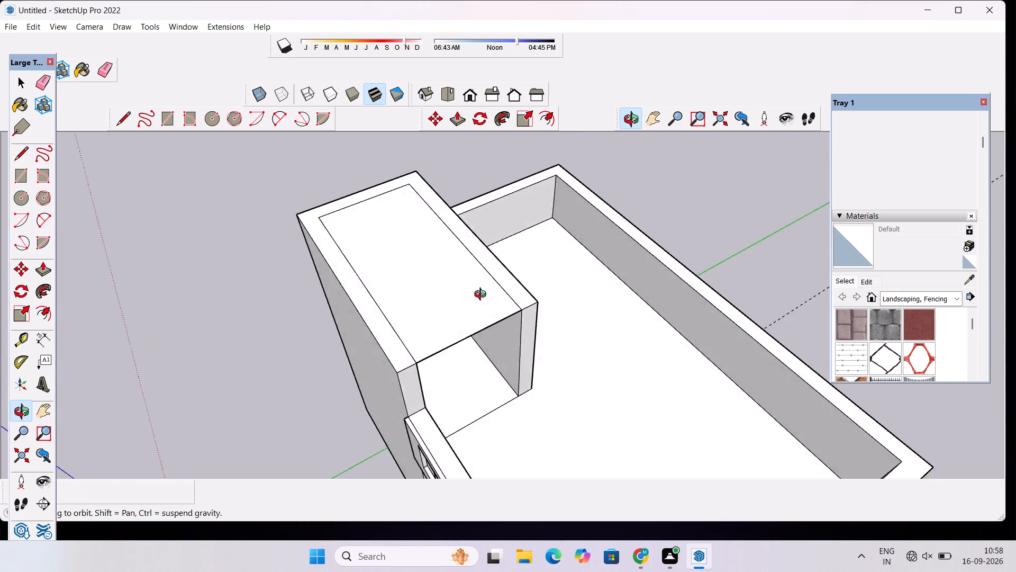
left_click_drag(483, 296, 531, 288)
scroll(489, 260, "up", 4)
left_click_drag(489, 260, 442, 265, "shift")
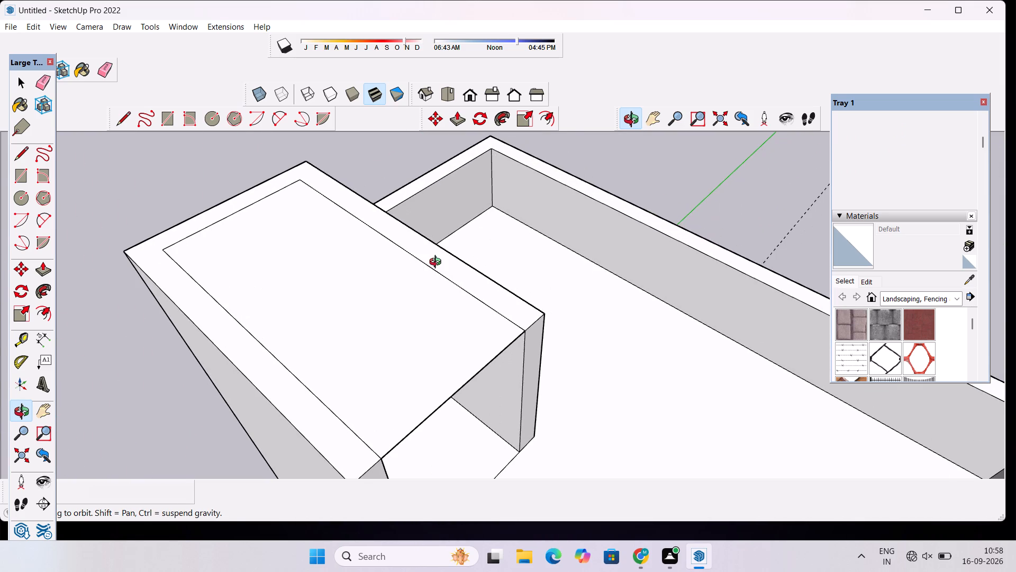
key("p")
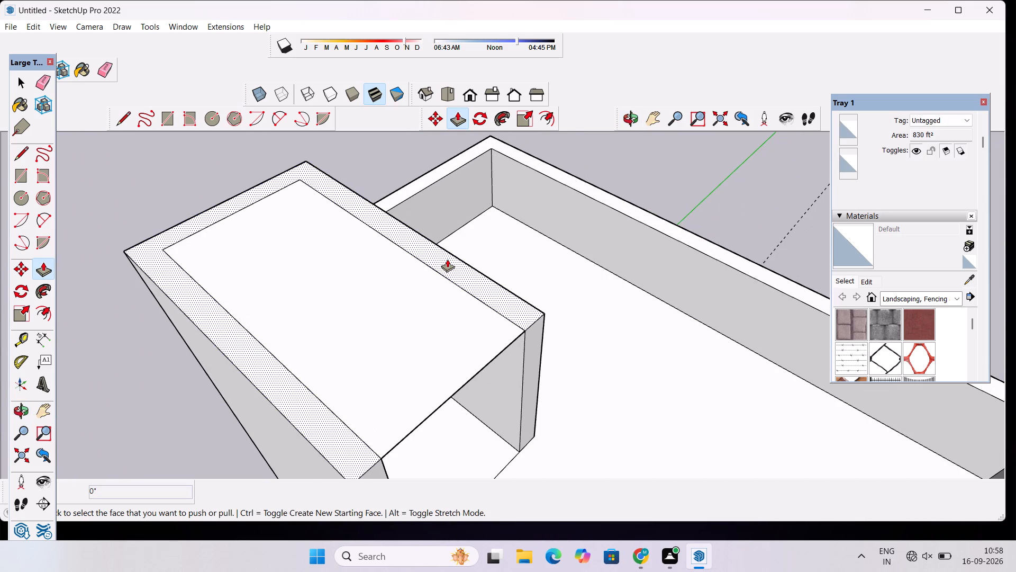
left_click(447, 259, "ctrl")
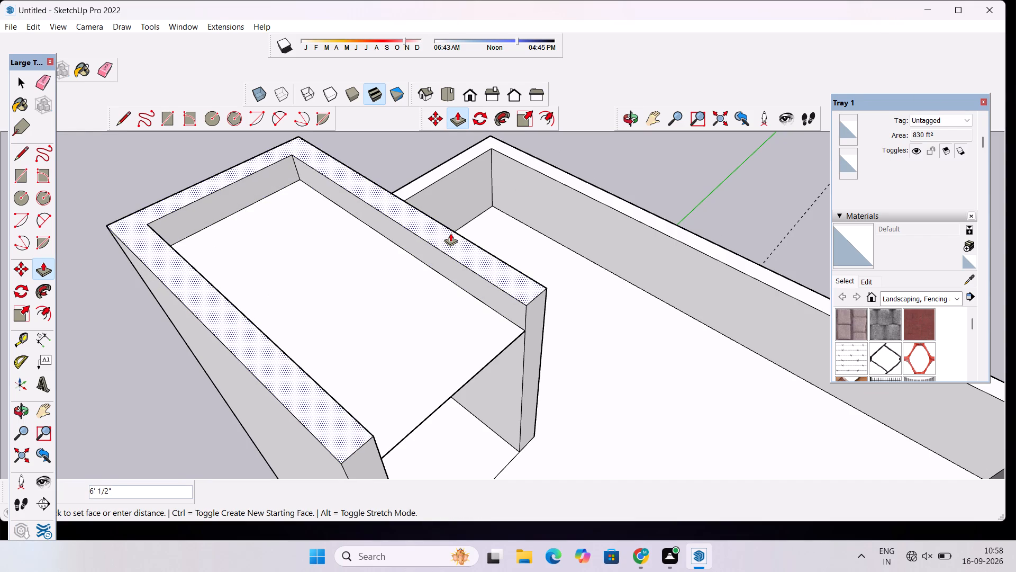
type("1'")
key("Return")
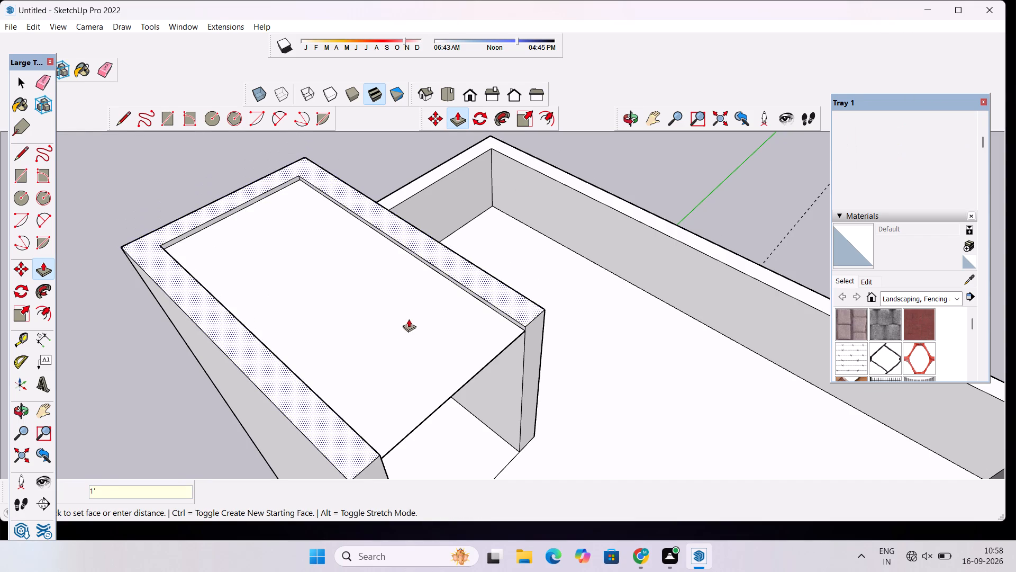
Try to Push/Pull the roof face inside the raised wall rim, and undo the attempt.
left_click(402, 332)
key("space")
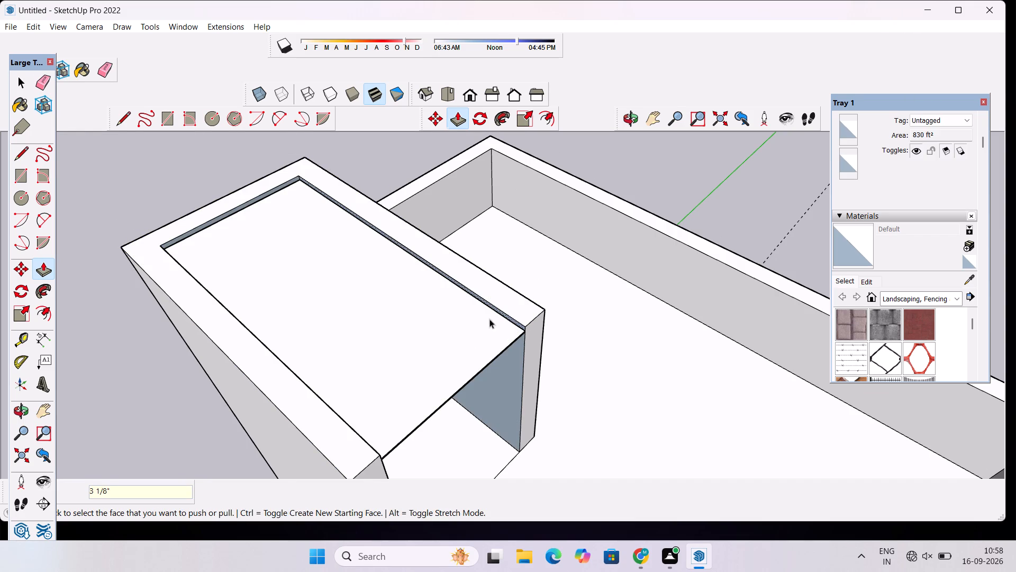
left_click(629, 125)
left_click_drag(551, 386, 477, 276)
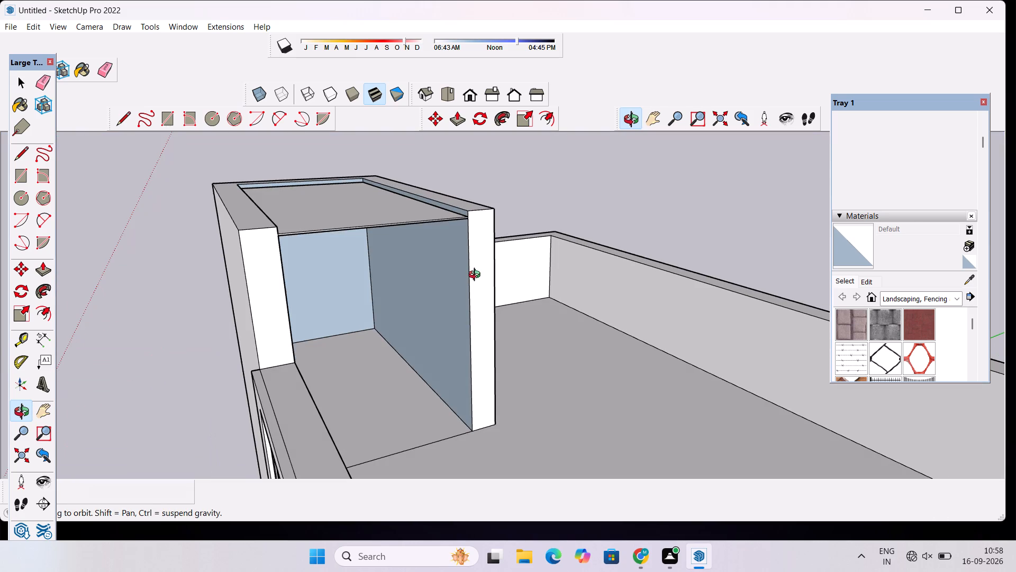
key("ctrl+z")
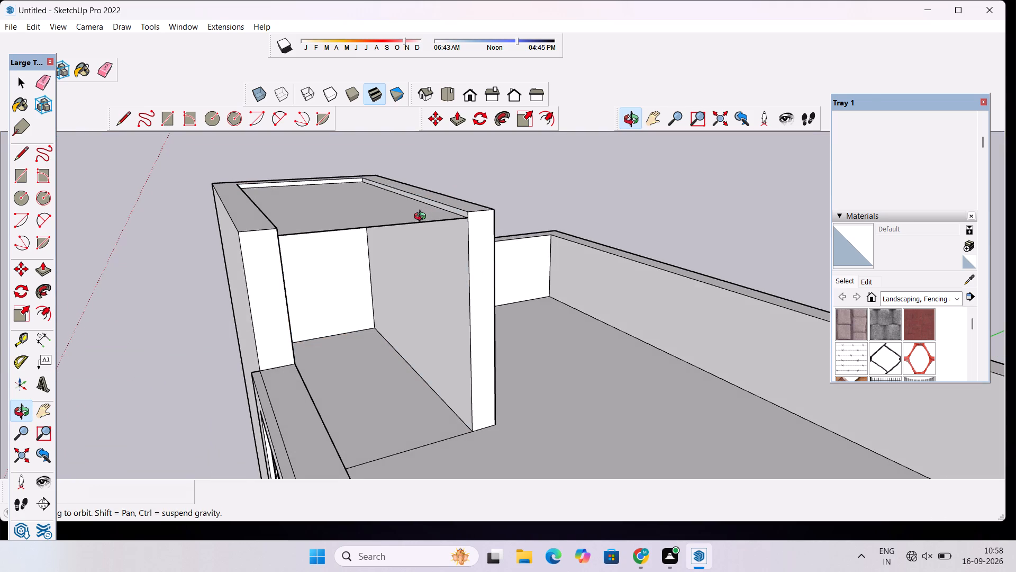
Push/Pull the recessed roof face 1' upward, flush with the top of the surrounding walls.
left_click_drag(420, 220, 440, 261)
scroll(330, 204, "up", 5)
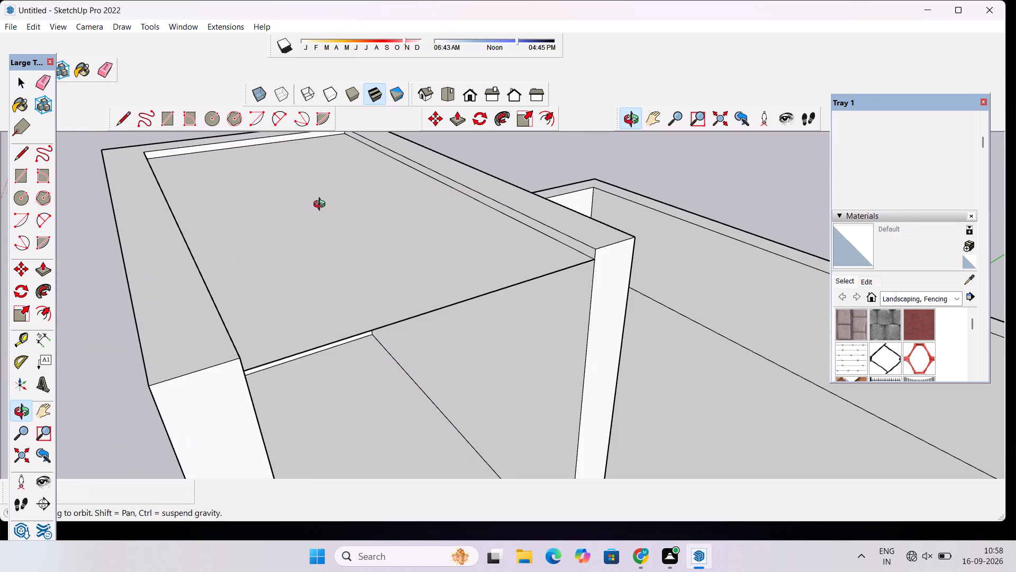
left_click_drag(322, 205, 387, 258, "shift")
scroll(387, 258, "up", 2)
key("space")
left_click(398, 265)
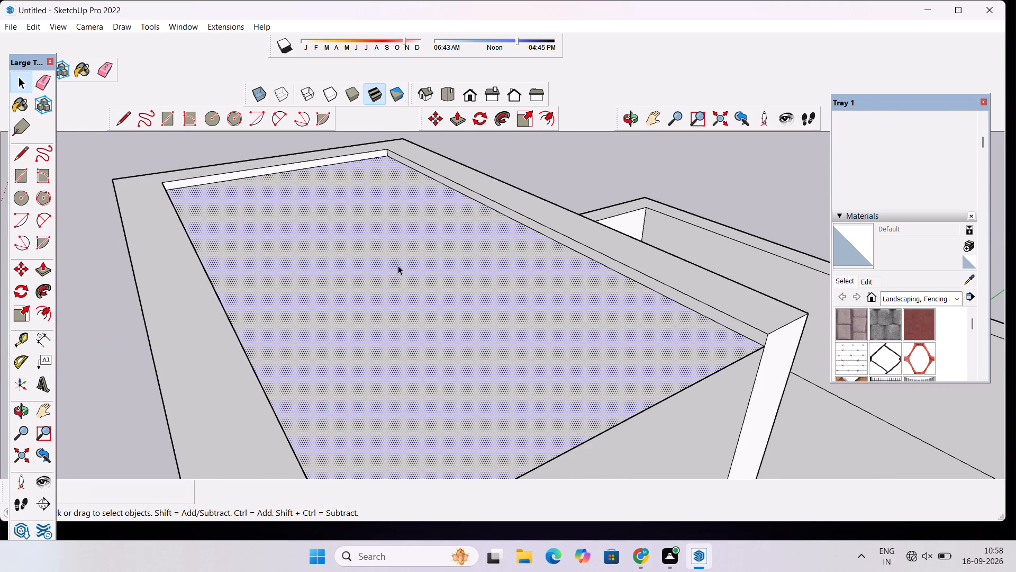
key("p")
left_click(398, 265)
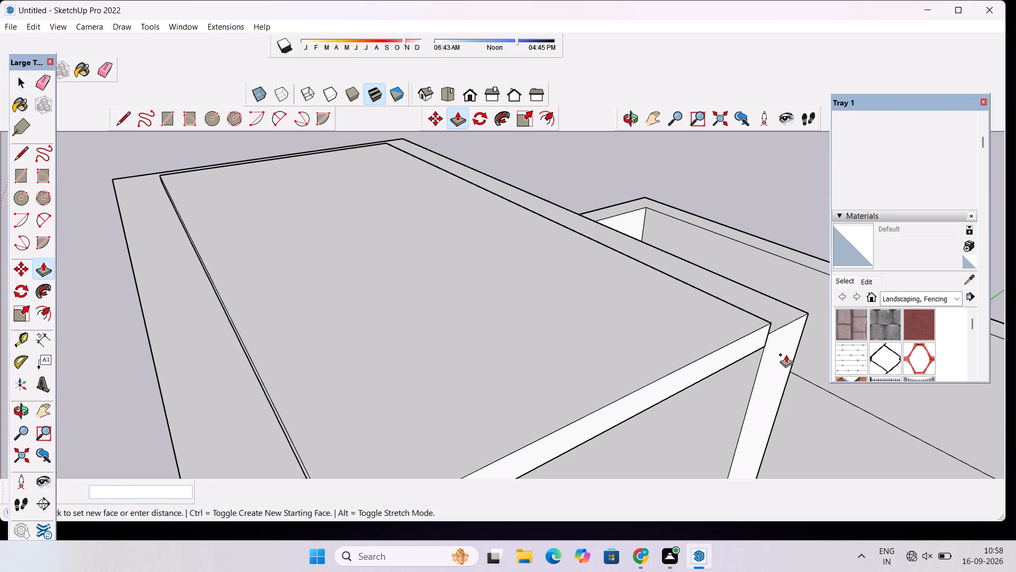
left_click(773, 331)
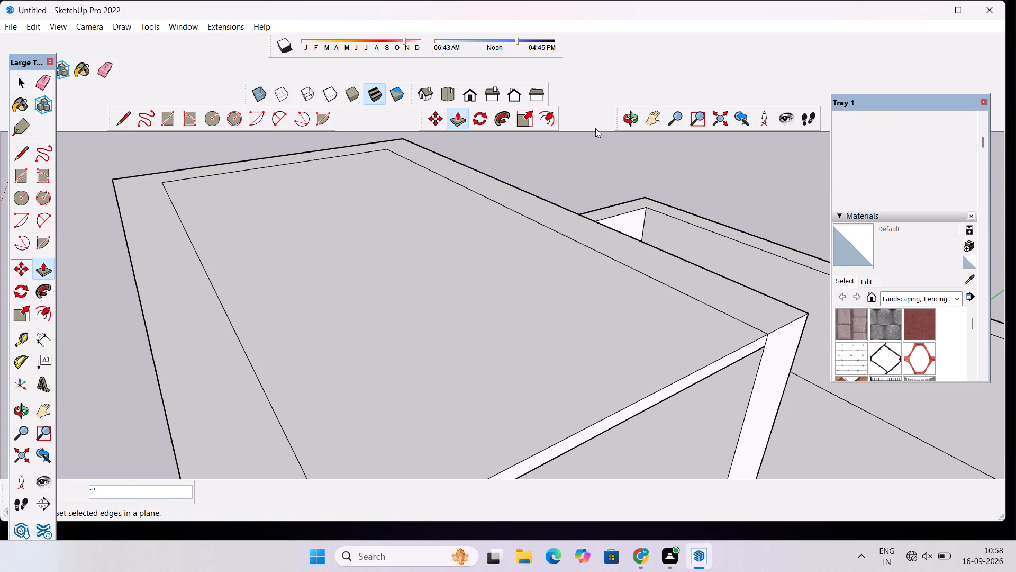
Examine the new roof slab's front edge and its junction with the side walls at the room's open end.
left_click(623, 117)
left_click_drag(569, 220, 450, 198)
scroll(444, 196, "down", 4)
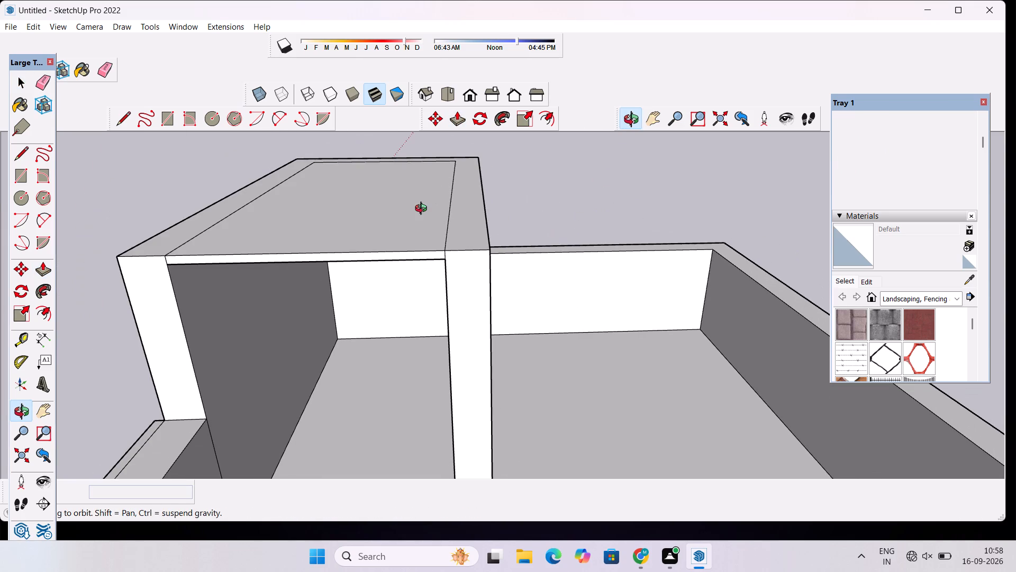
scroll(401, 219, "down", 1)
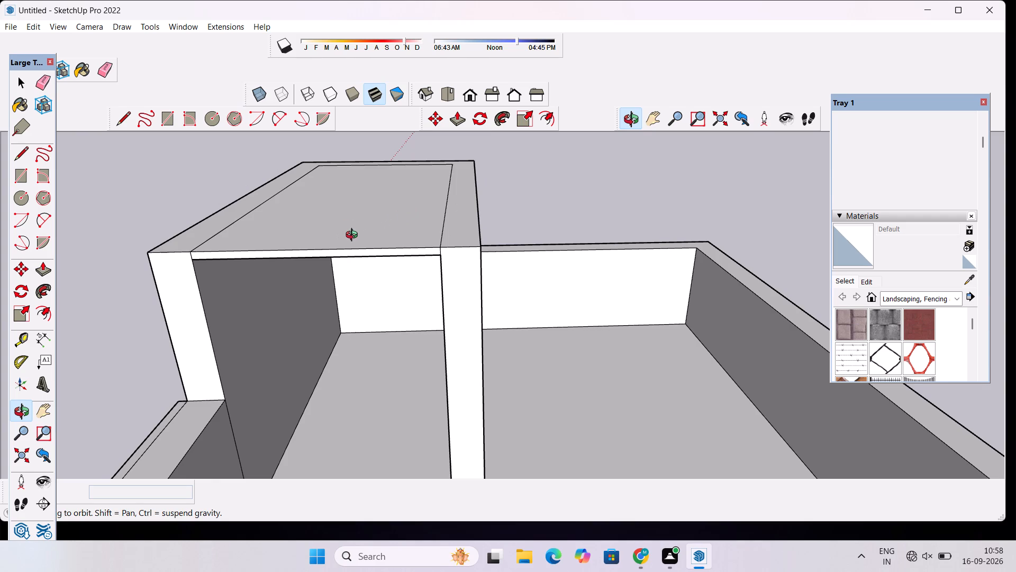
scroll(360, 233, "up", 1)
scroll(360, 233, "down", 3)
left_click_drag(348, 238, 438, 235)
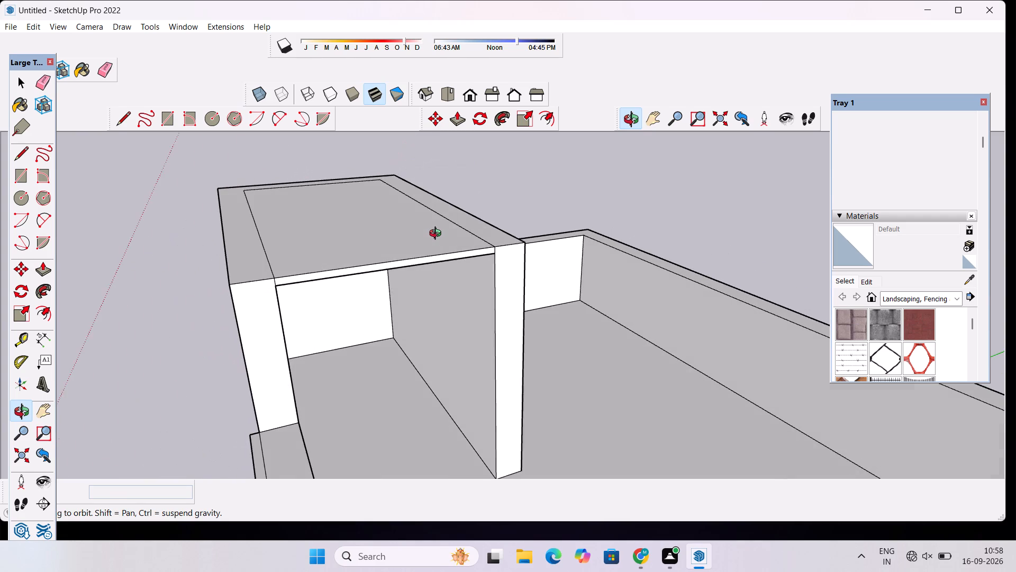
left_click_drag(438, 235, 439, 235)
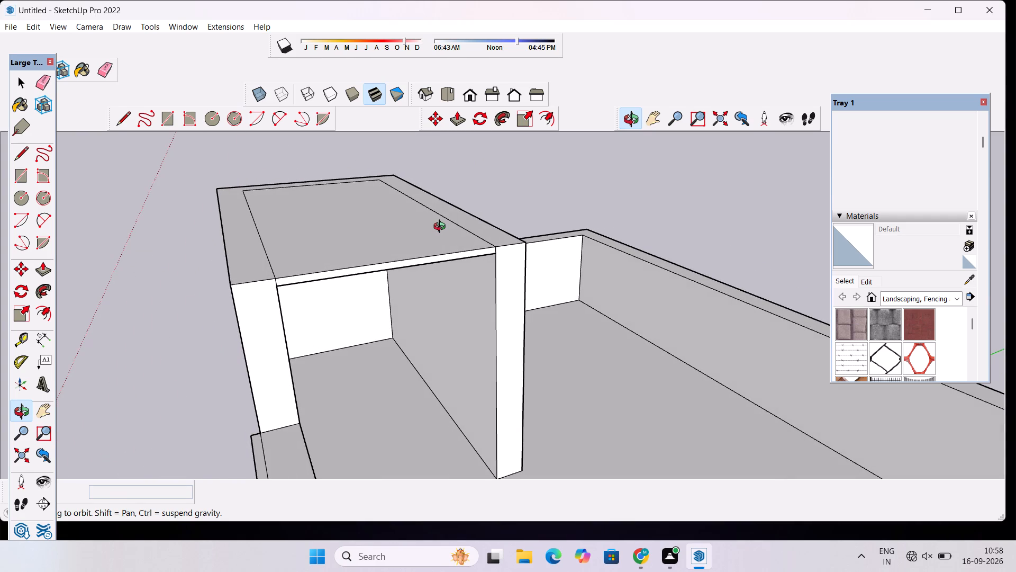
scroll(442, 228, "up", 2)
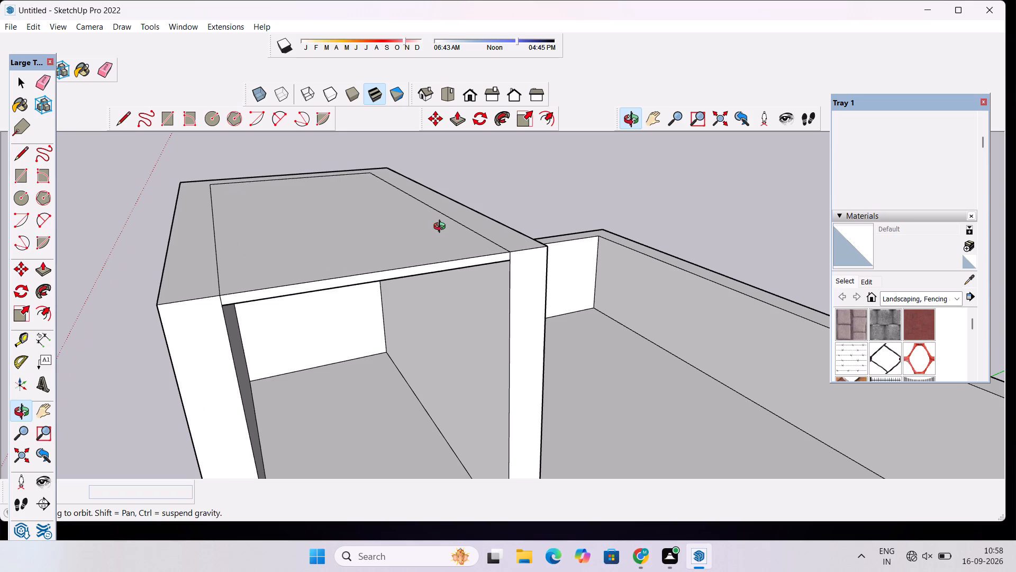
scroll(428, 219, "down", 1)
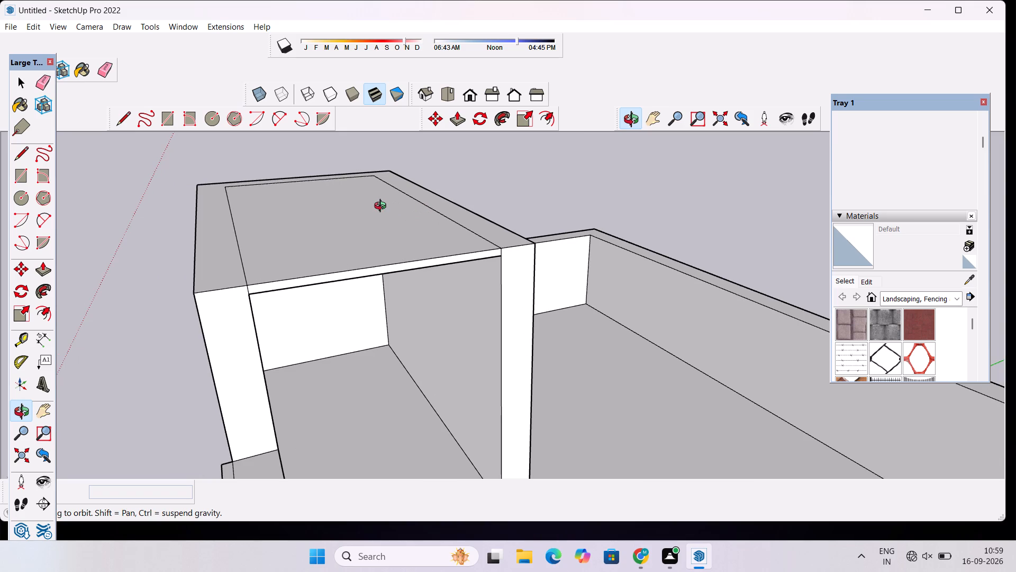
Examine the roofed upper room together with the adjoining open terrace and parapet walls from several sides and from above.
scroll(377, 208, "down", 3)
left_click_drag(485, 254, 337, 260)
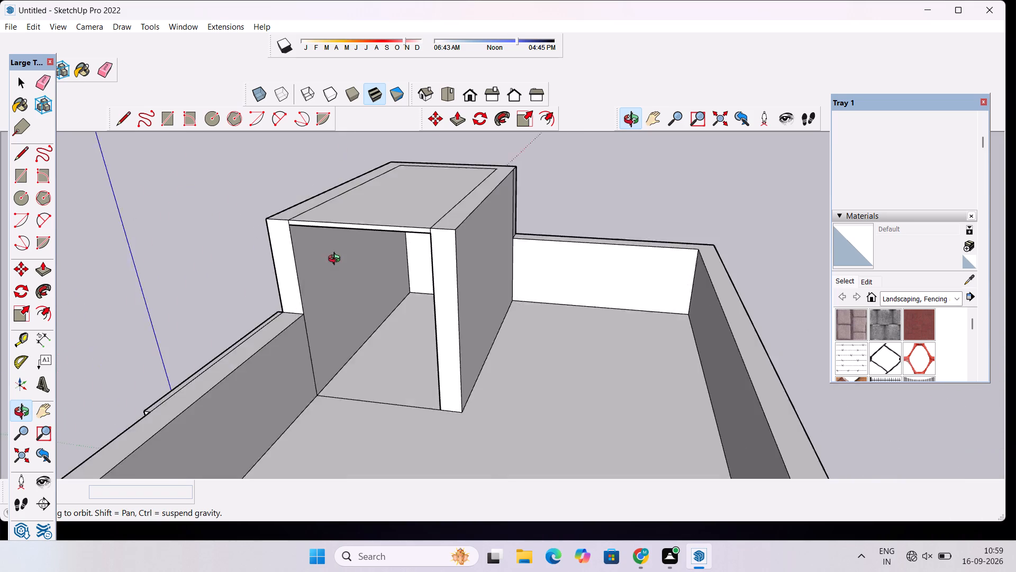
left_click_drag(337, 260, 477, 243)
scroll(475, 240, "down", 2)
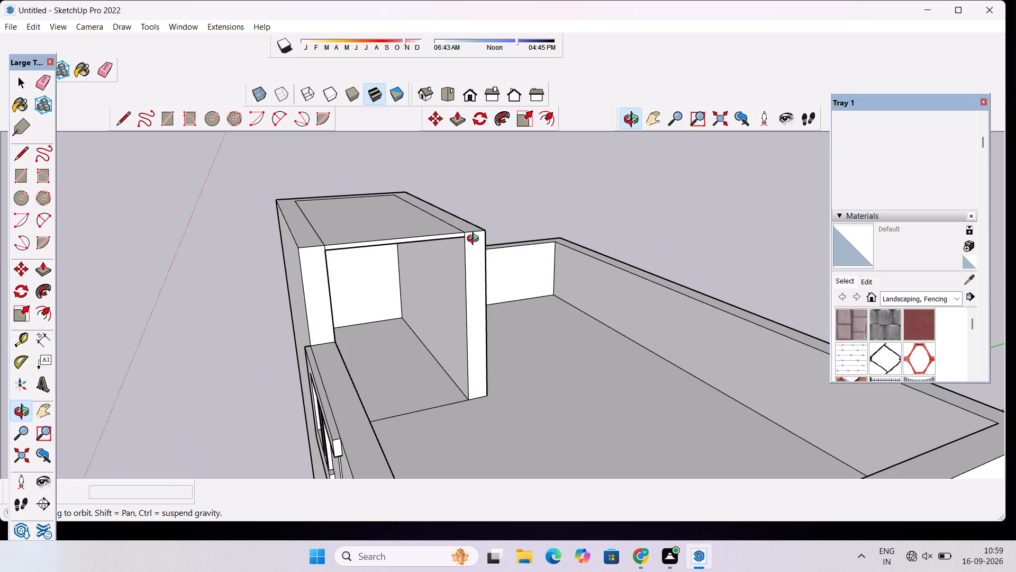
left_click_drag(430, 213, 350, 299)
left_click_drag(359, 309, 434, 242)
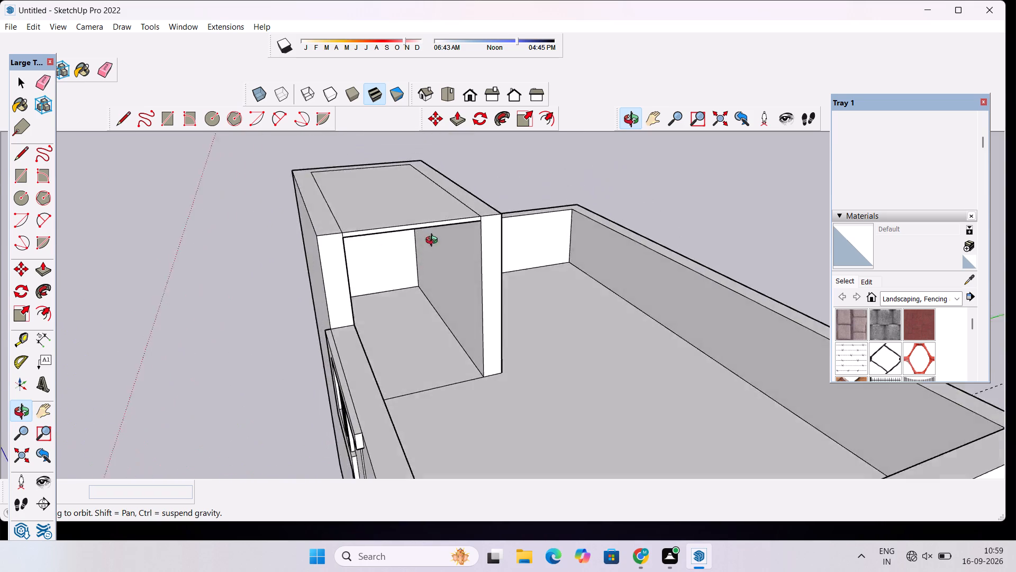
left_click_drag(434, 242, 429, 153)
left_click_drag(419, 203, 312, 276)
scroll(359, 248, "down", 3)
left_click_drag(367, 253, 436, 309)
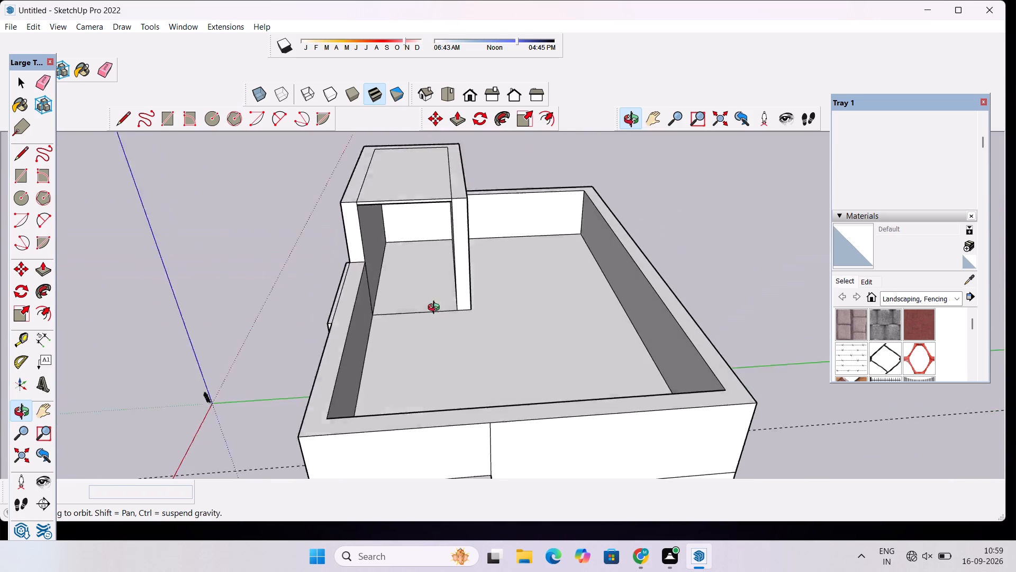
left_click_drag(436, 309, 468, 321)
left_click_drag(424, 253, 486, 261)
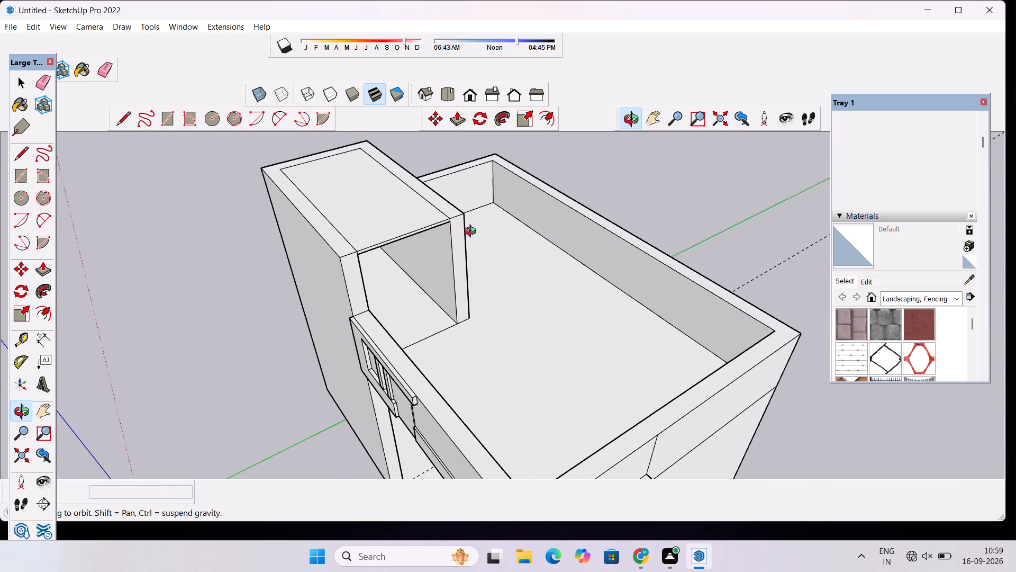
left_click_drag(448, 196, 429, 241, "shift")
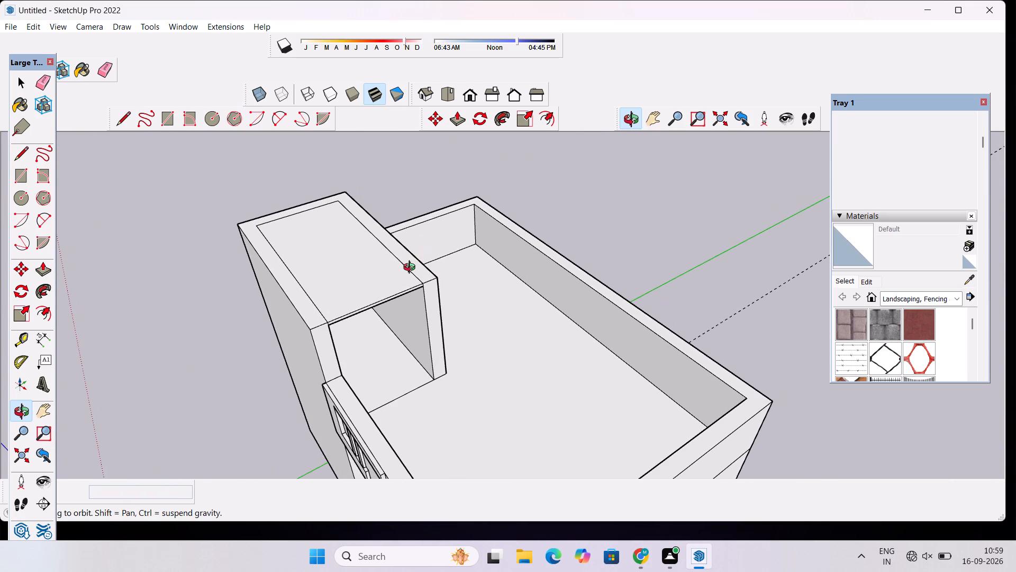
left_click_drag(427, 232, 405, 239)
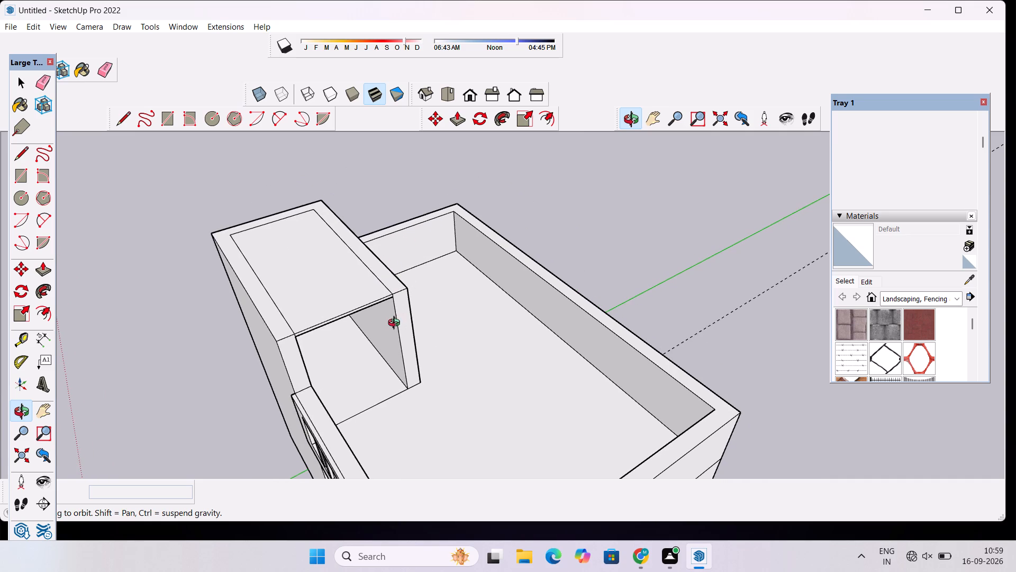
left_click_drag(394, 324, 365, 282)
scroll(364, 270, "down", 3)
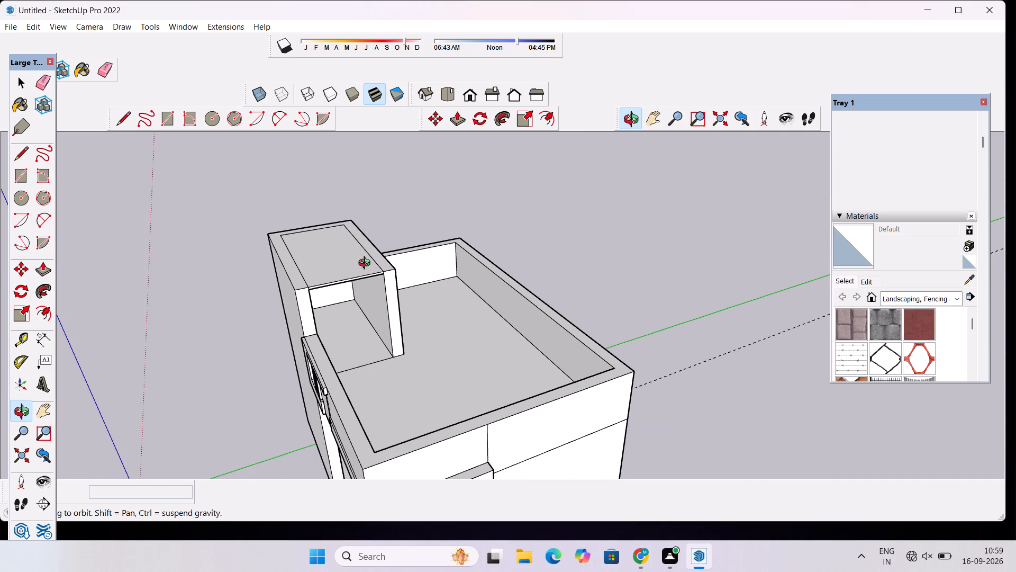
Examine the roofed upper room's open end, its roof outline and the adjoining terrace from several sides and from above.
scroll(376, 263, "down", 1)
left_click_drag(319, 275, 442, 243)
left_click_drag(443, 243, 377, 360)
scroll(342, 239, "up", 4)
left_click_drag(423, 332, 273, 200)
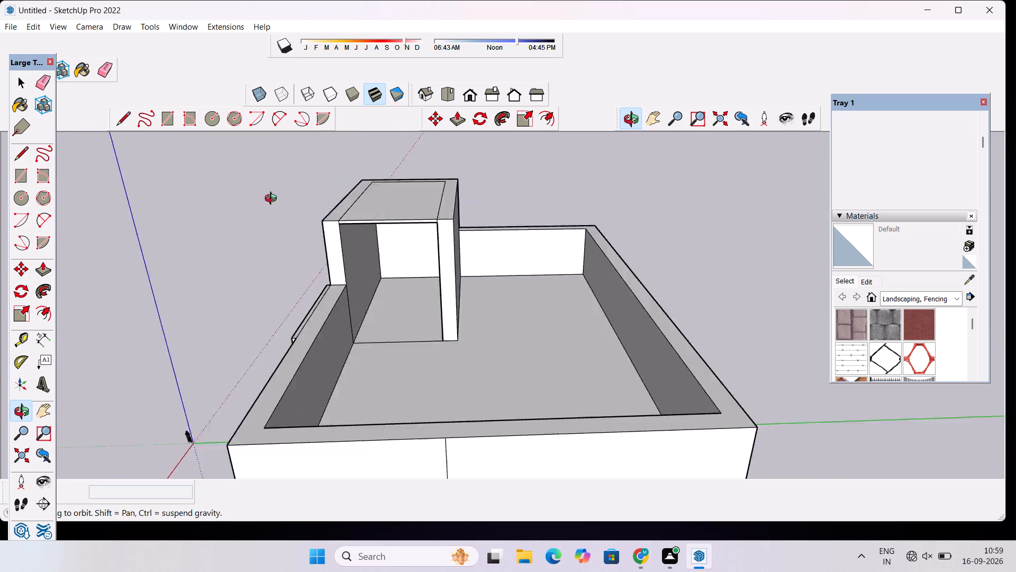
left_click_drag(273, 200, 535, 153)
scroll(455, 235, "up", 4)
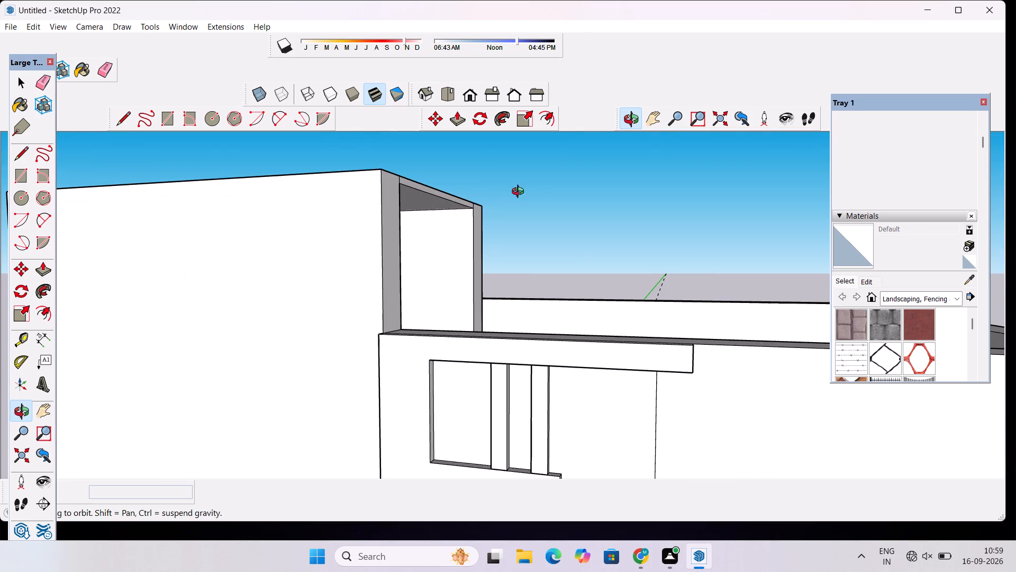
left_click_drag(538, 193, 475, 207)
scroll(475, 207, "down", 1)
left_click_drag(503, 203, 445, 224)
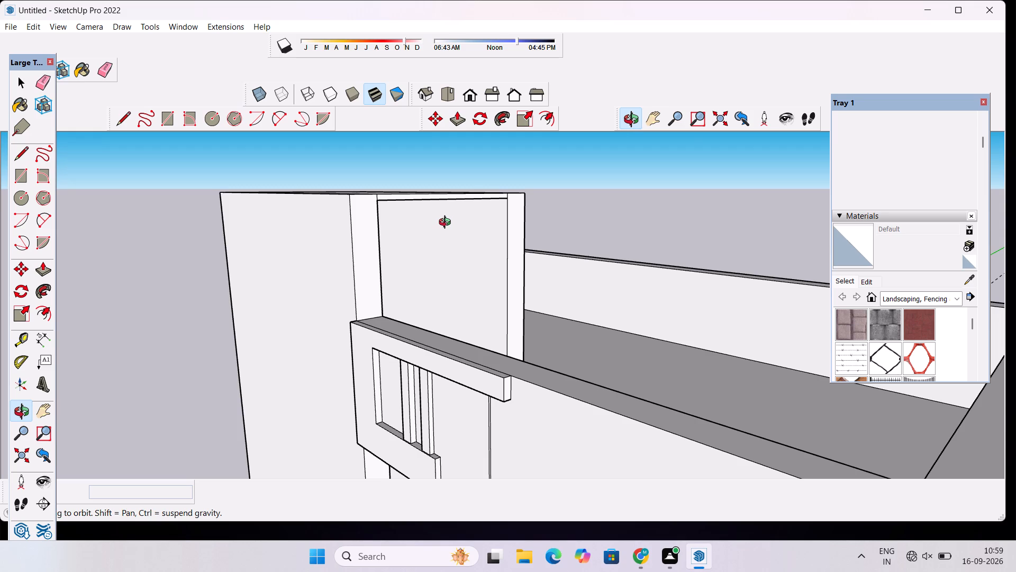
scroll(430, 215, "up", 1)
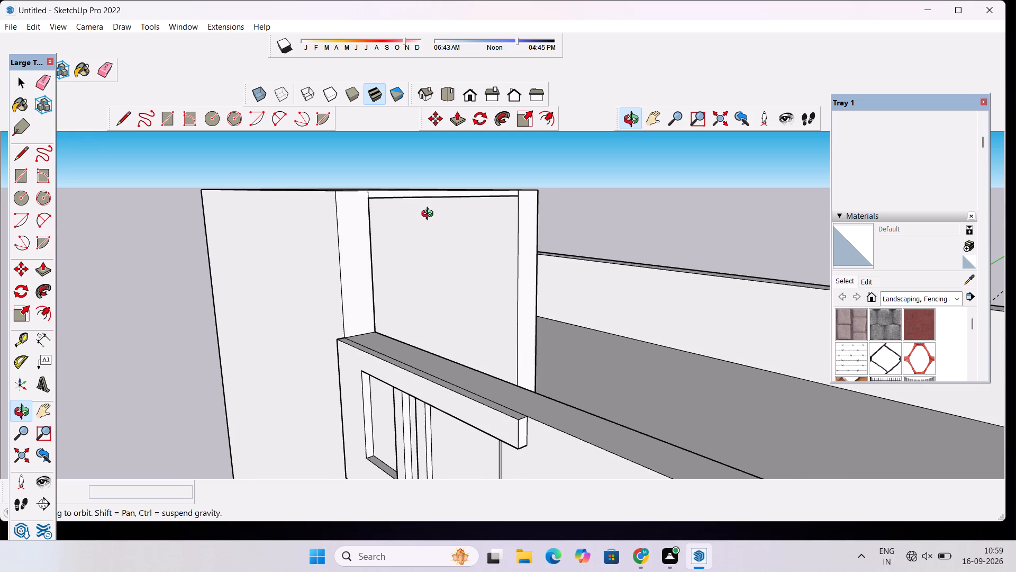
scroll(430, 215, "up", 1)
scroll(430, 215, "down", 3)
left_click_drag(428, 212, 436, 242, "shift")
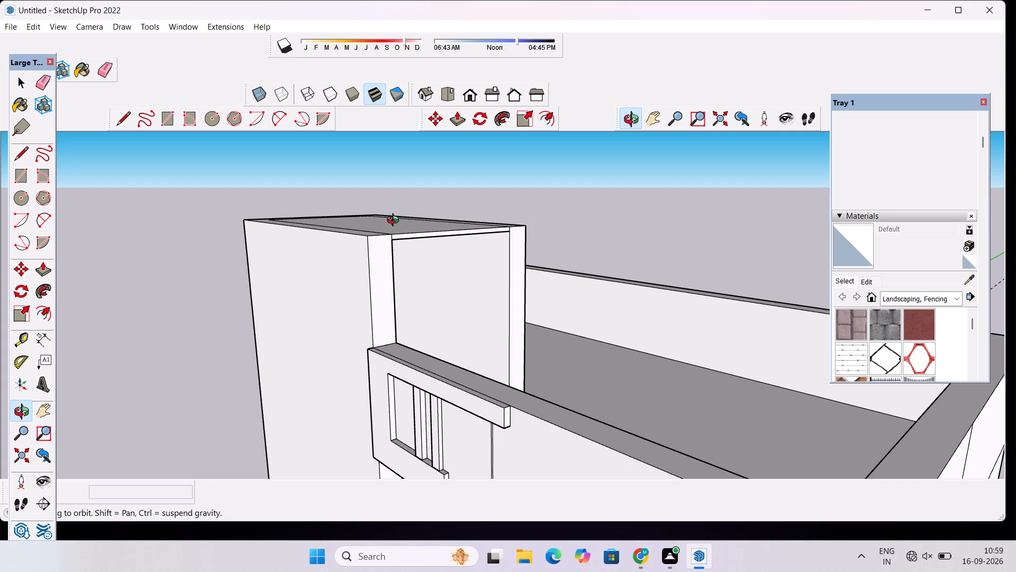
left_click_drag(383, 258, 440, 256)
left_click_drag(421, 267, 440, 330)
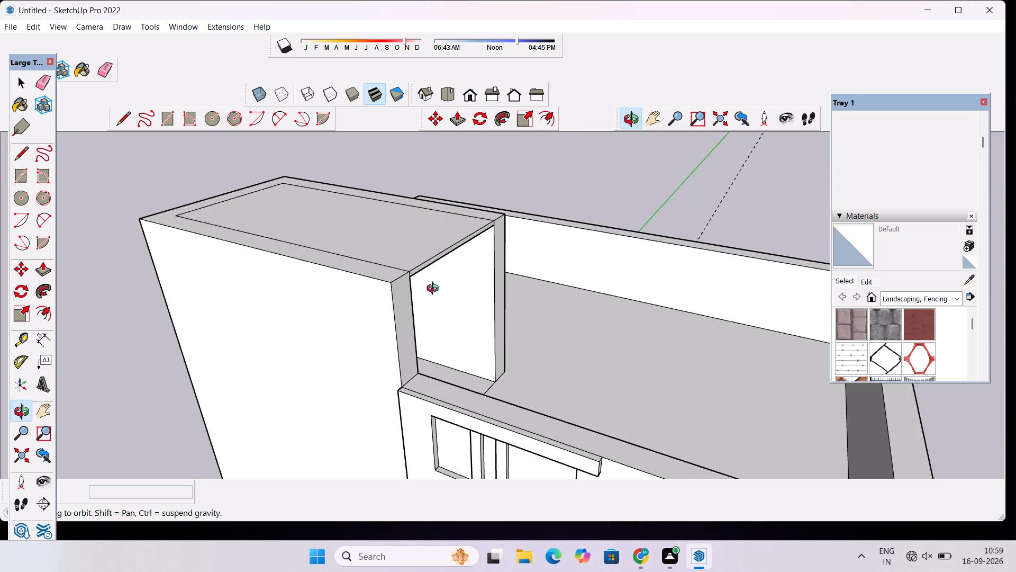
scroll(424, 191, "up", 3)
left_click_drag(428, 234, 455, 295)
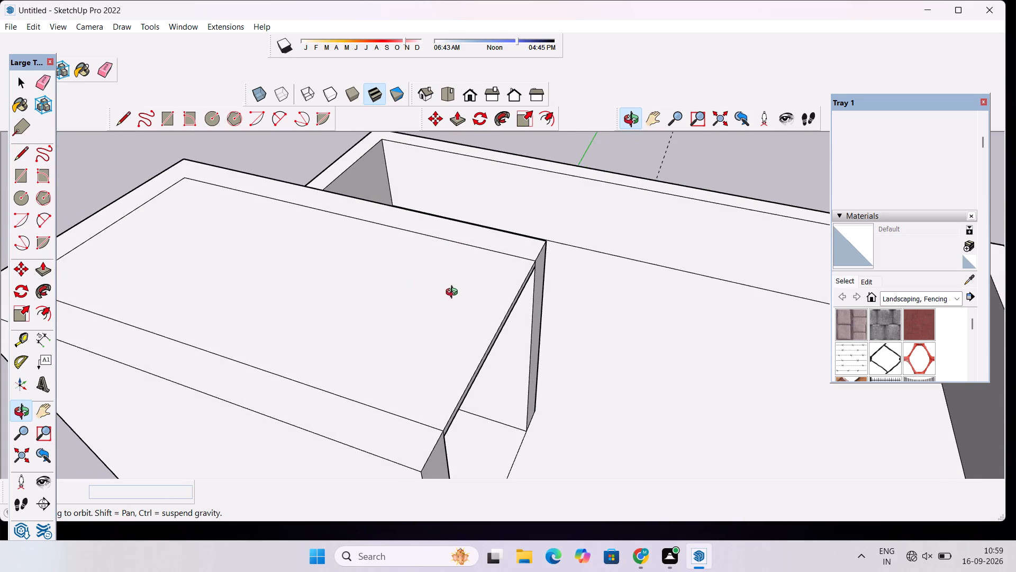
left_click_drag(369, 284, 433, 303)
scroll(439, 288, "down", 5)
left_click_drag(481, 352, 259, 239)
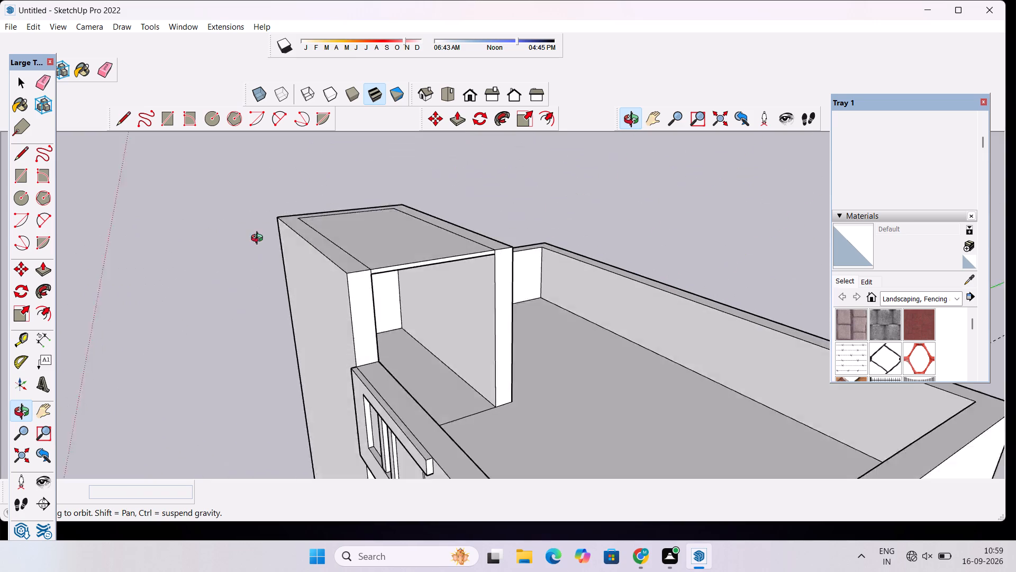
Erase the three leftover inner outline edges on the upper room's roof so the top is one continuous face.
left_click_drag(259, 239, 237, 235)
left_click_drag(388, 275, 324, 301, "shift")
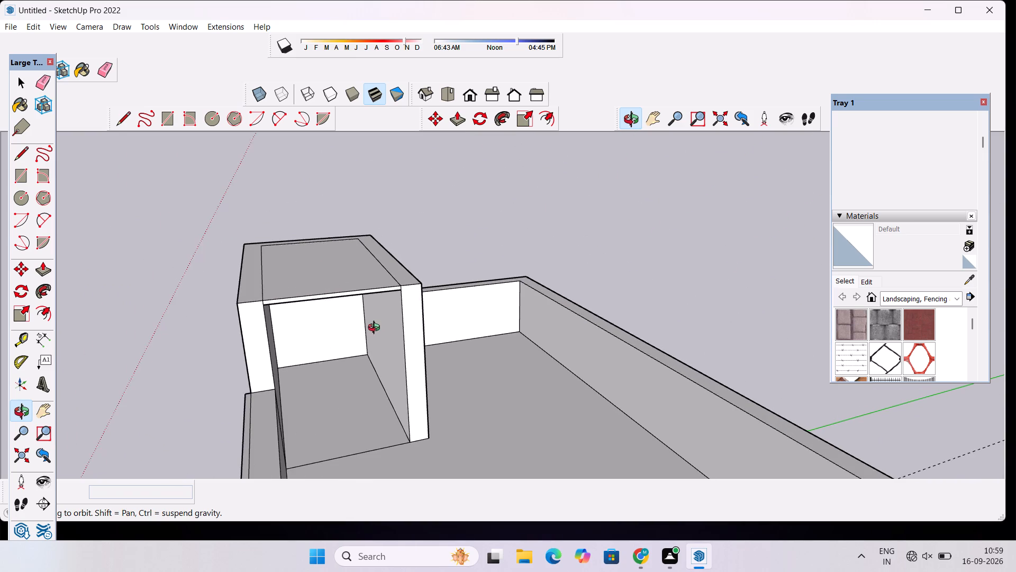
left_click_drag(369, 318, 353, 388)
scroll(339, 289, "up", 3)
key("e")
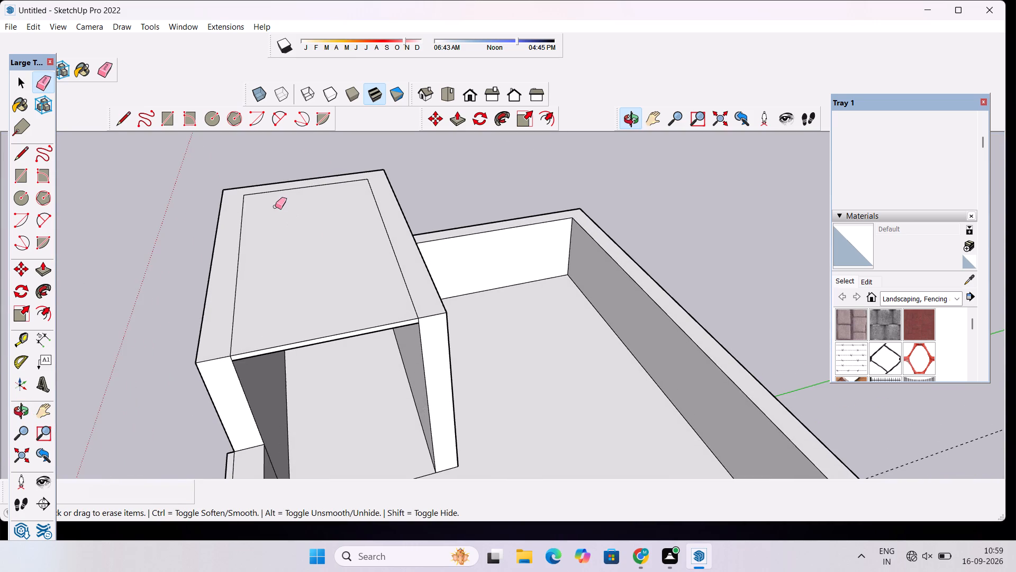
left_click_drag(259, 190, 238, 211)
left_click_drag(372, 185, 375, 188)
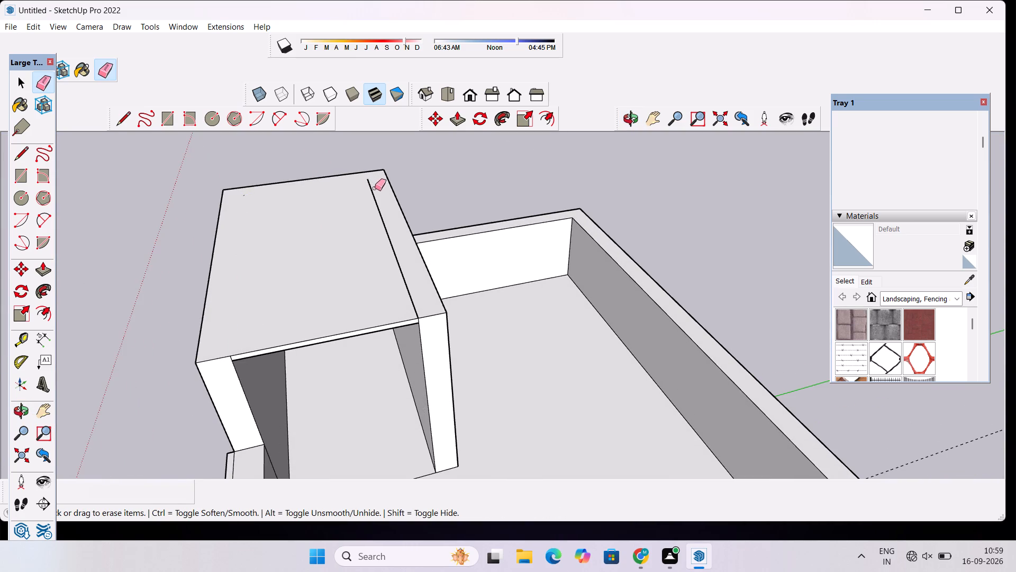
left_click_drag(375, 188, 364, 226)
Examine the whole building from the tall block's blank wall side, including the slatted panel, overhang and terrace.
left_click(627, 126)
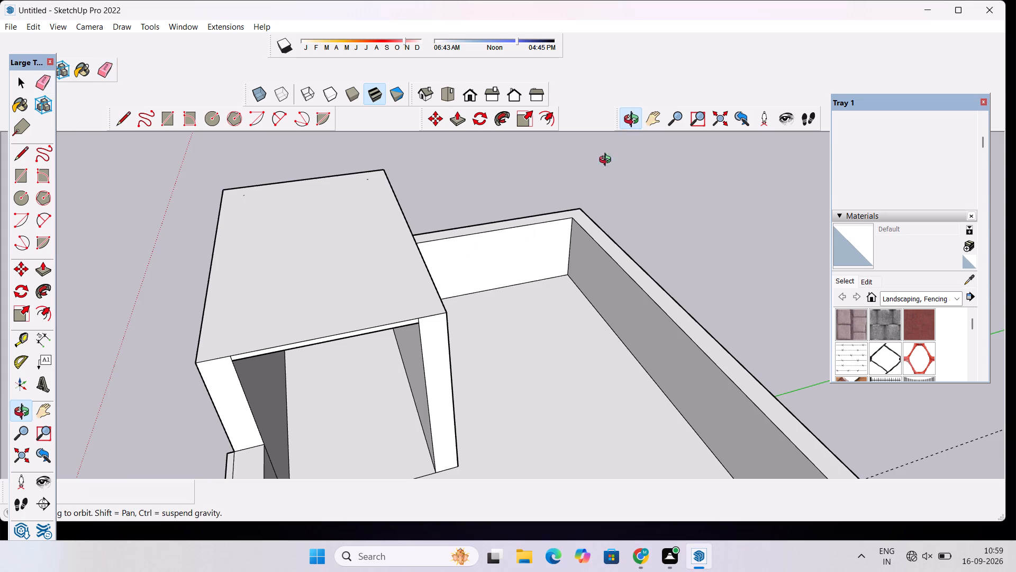
left_click_drag(429, 299, 558, 201)
scroll(439, 192, "down", 6)
left_click_drag(429, 219, 682, 300)
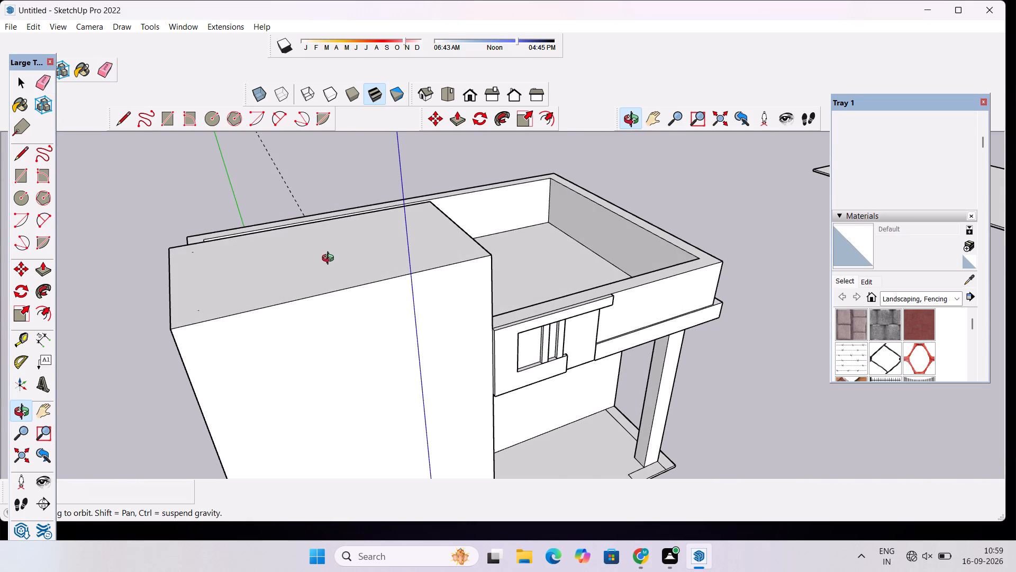
scroll(325, 257, "down", 3)
left_click_drag(381, 321, 343, 249)
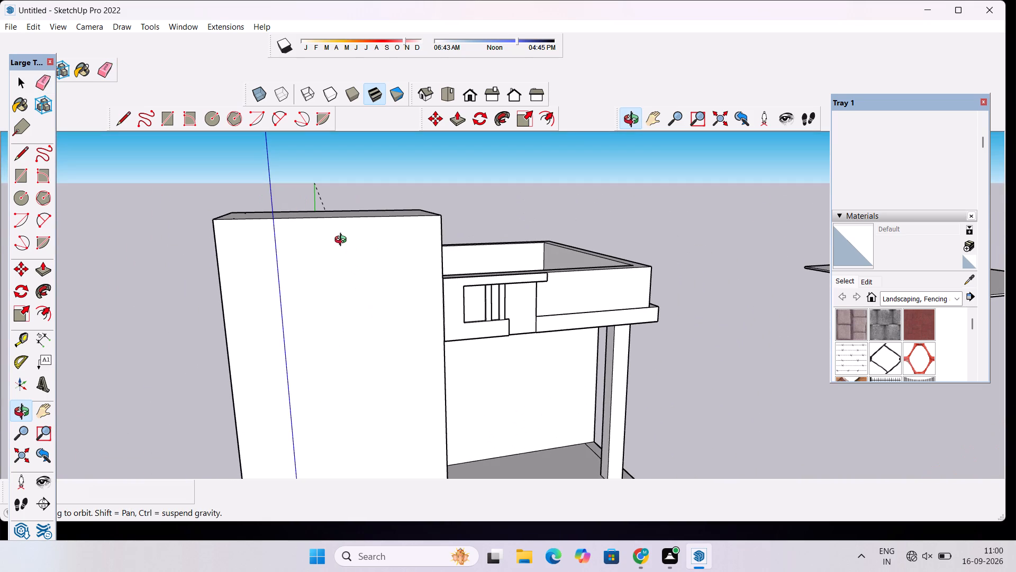
scroll(343, 241, "down", 9)
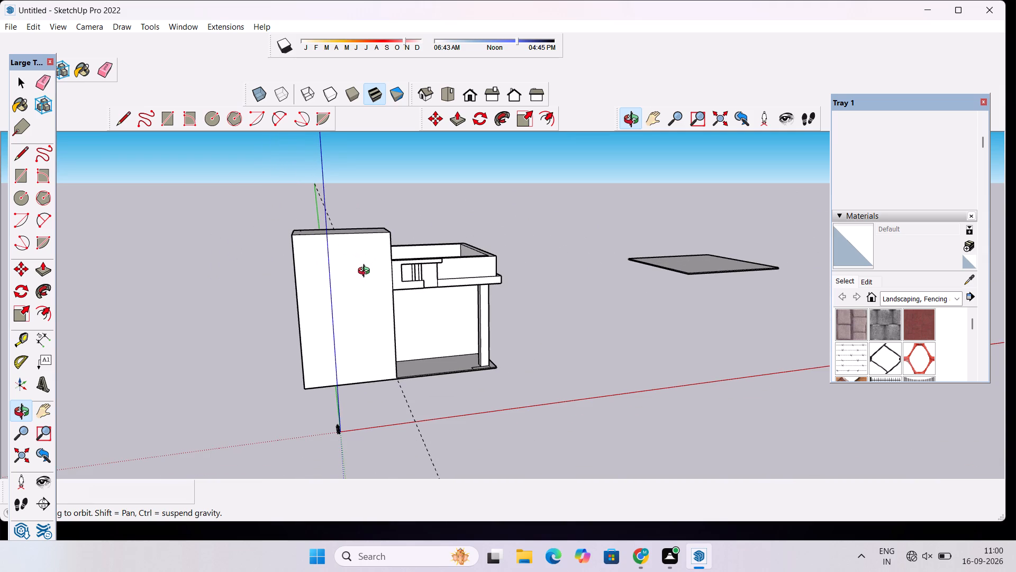
left_click_drag(366, 272, 353, 292)
left_click_drag(350, 281, 365, 306, "shift")
left_click_drag(394, 295, 331, 292)
scroll(321, 241, "up", 4)
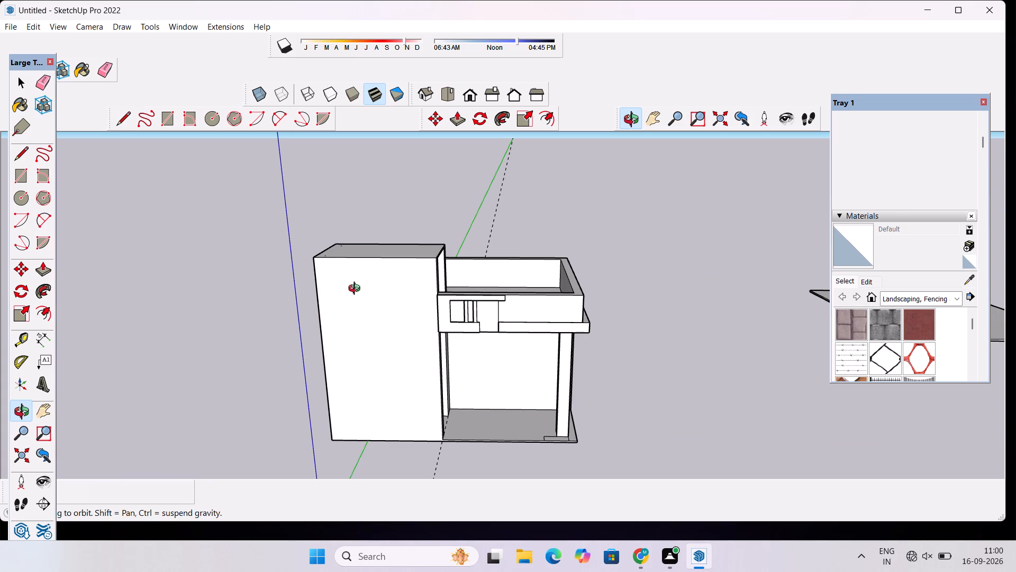
left_click_drag(357, 290, 309, 332)
scroll(365, 274, "up", 5)
left_click_drag(361, 274, 349, 303, "shift")
left_click_drag(339, 315, 356, 305)
left_click_drag(355, 304, 373, 304)
scroll(373, 304, "up", 1)
left_click_drag(357, 310, 381, 302)
left_click_drag(384, 324, 411, 293)
scroll(411, 293, "down", 2)
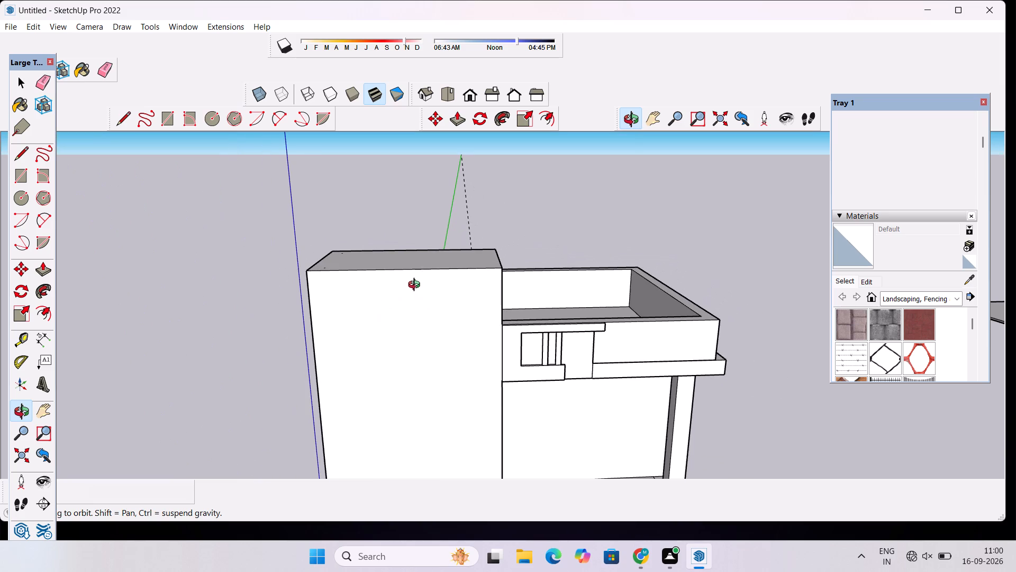
left_click_drag(416, 286, 393, 289, "shift")
left_click_drag(477, 306, 253, 296)
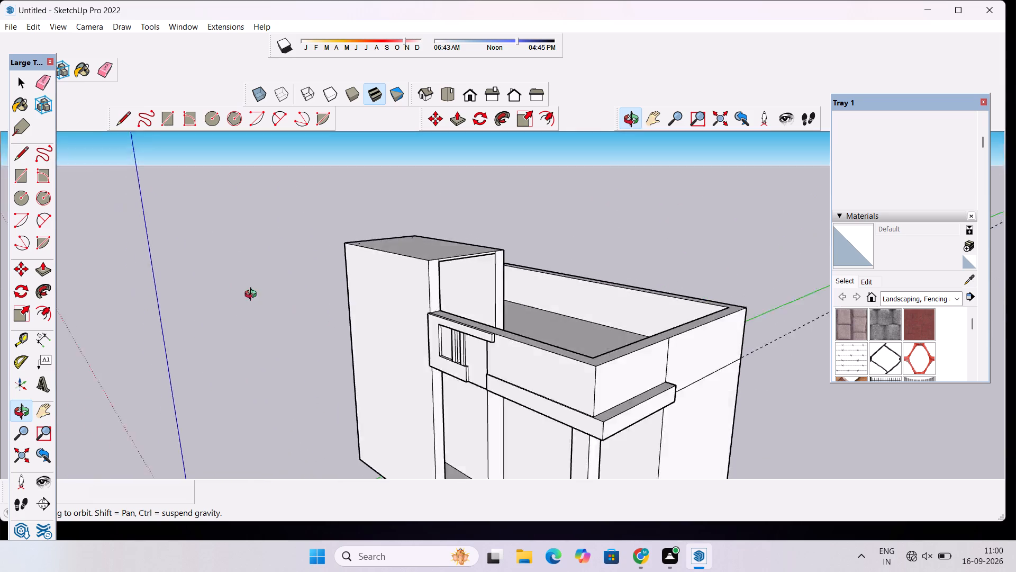
left_click_drag(253, 296, 159, 266)
Push/Pull the underside of the upper room's roof slab 6" downward to thicken the slab.
scroll(470, 256, "up", 8)
left_click_drag(483, 291, 476, 242)
scroll(473, 242, "up", 5)
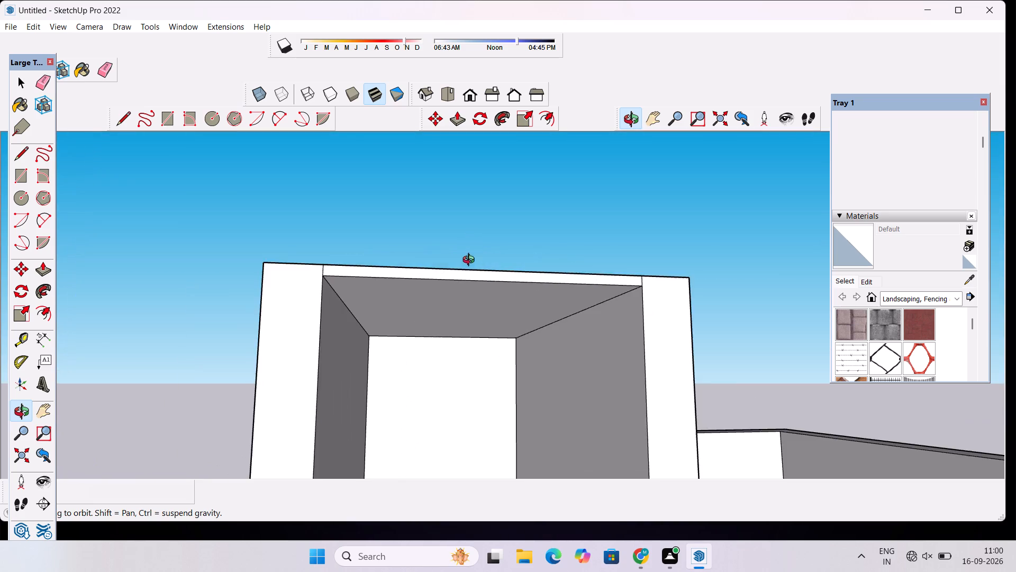
left_click_drag(471, 264, 459, 276)
key("p")
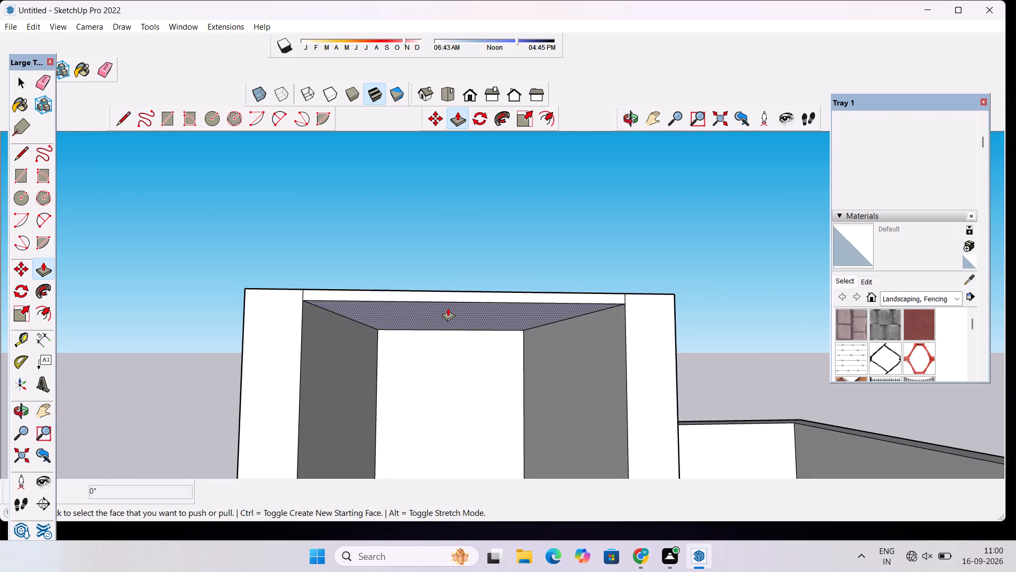
left_click(448, 308)
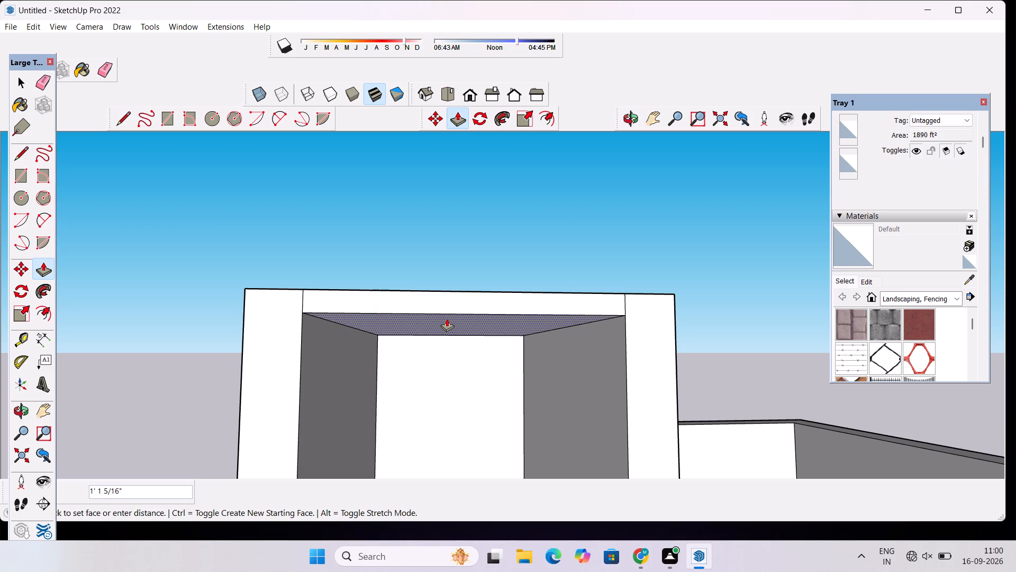
type("6\"")
key("Return")
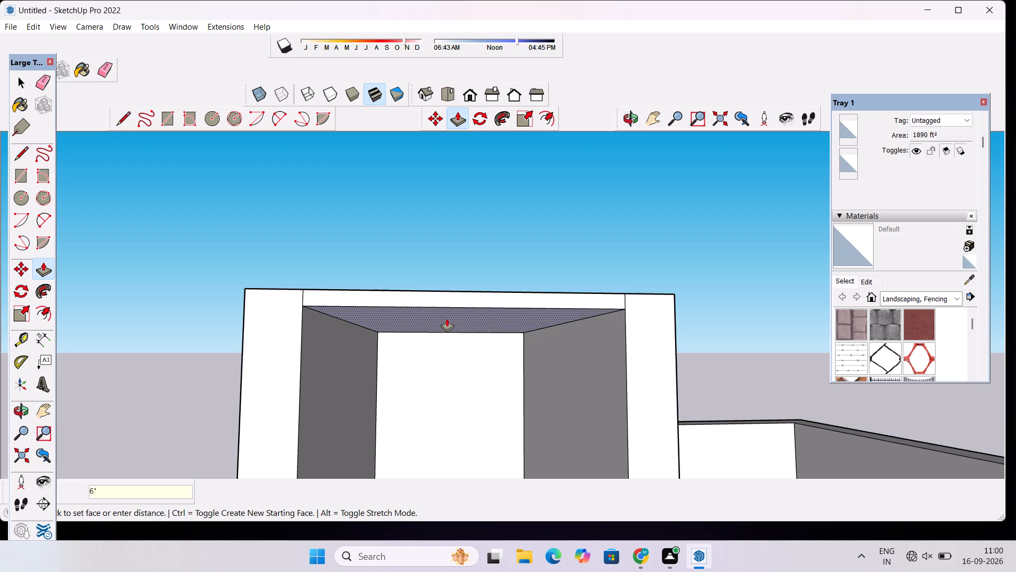
Examine the thickened roof slab at the open end and the tall block's blank wall beside the slatted panel.
left_click(629, 123)
left_click_drag(326, 283, 365, 310)
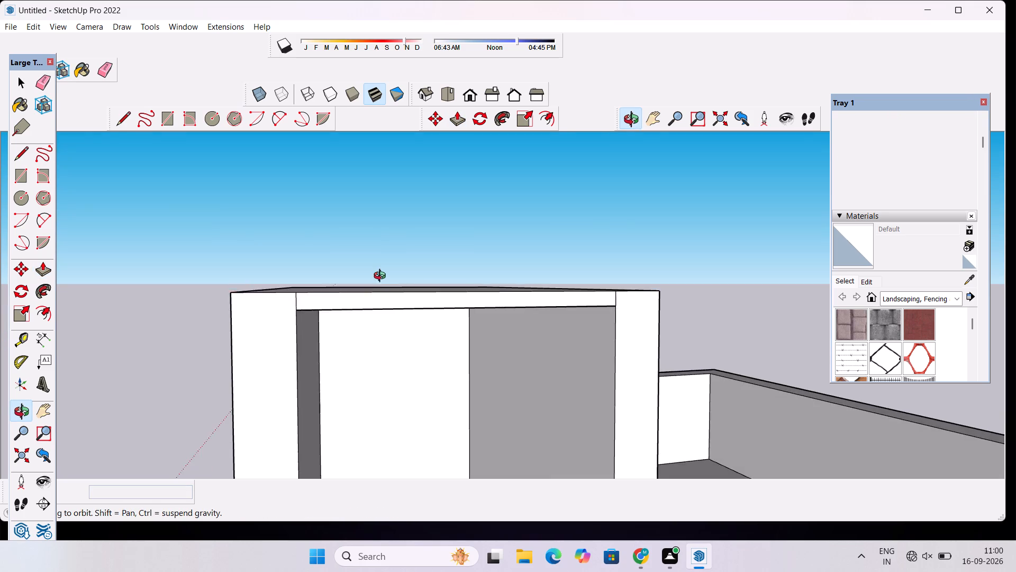
scroll(382, 277, "down", 11)
left_click_drag(378, 290, 413, 373)
scroll(312, 292, "up", 4)
left_click_drag(322, 298, 446, 271)
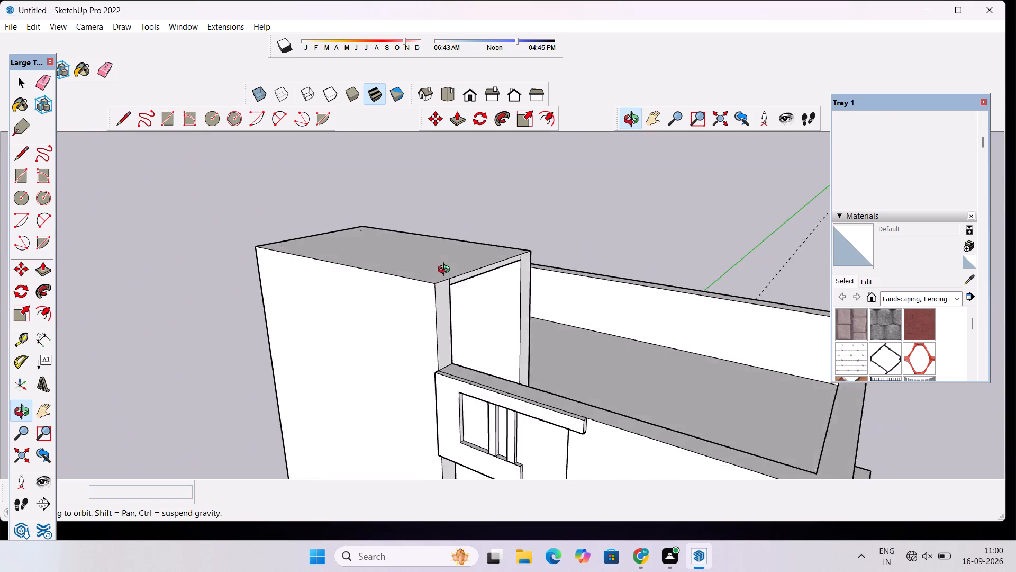
left_click_drag(446, 271, 474, 260)
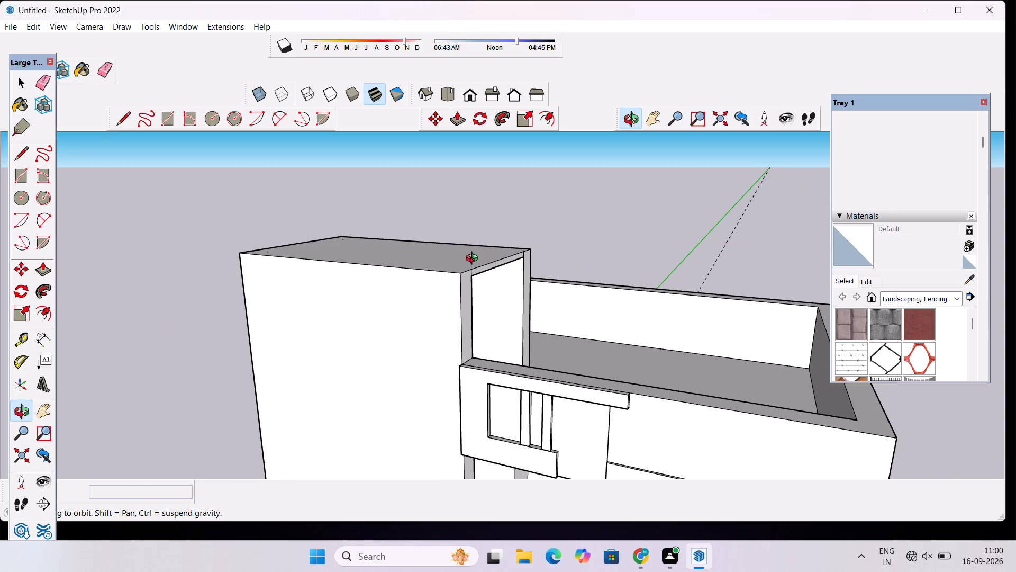
left_click_drag(387, 296, 406, 291)
left_click_drag(371, 289, 412, 277)
scroll(417, 266, "down", 4)
left_click_drag(376, 292, 406, 299)
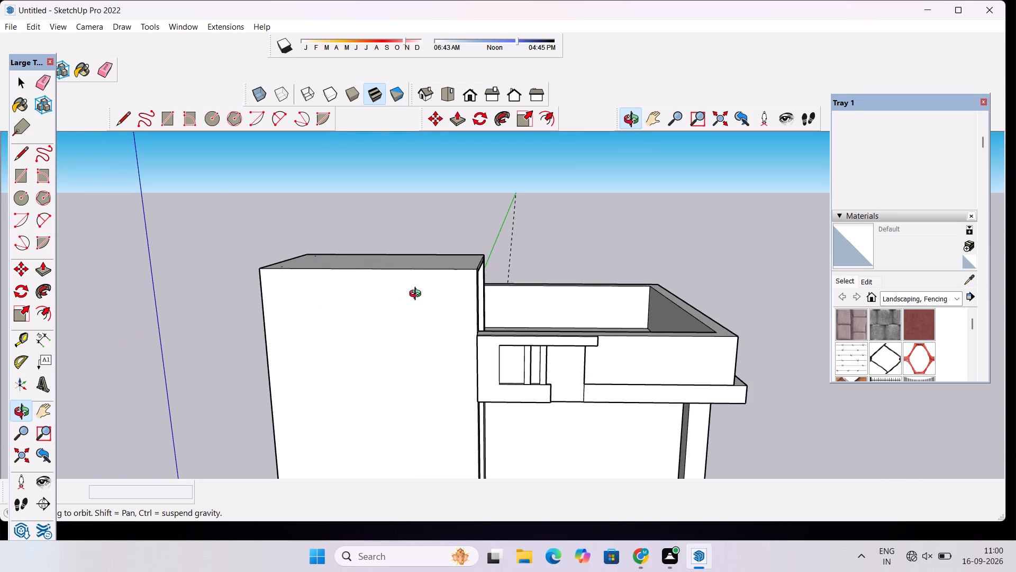
Place a horizontal guide 8' below the top edge of the tall block's blank wall.
key("t")
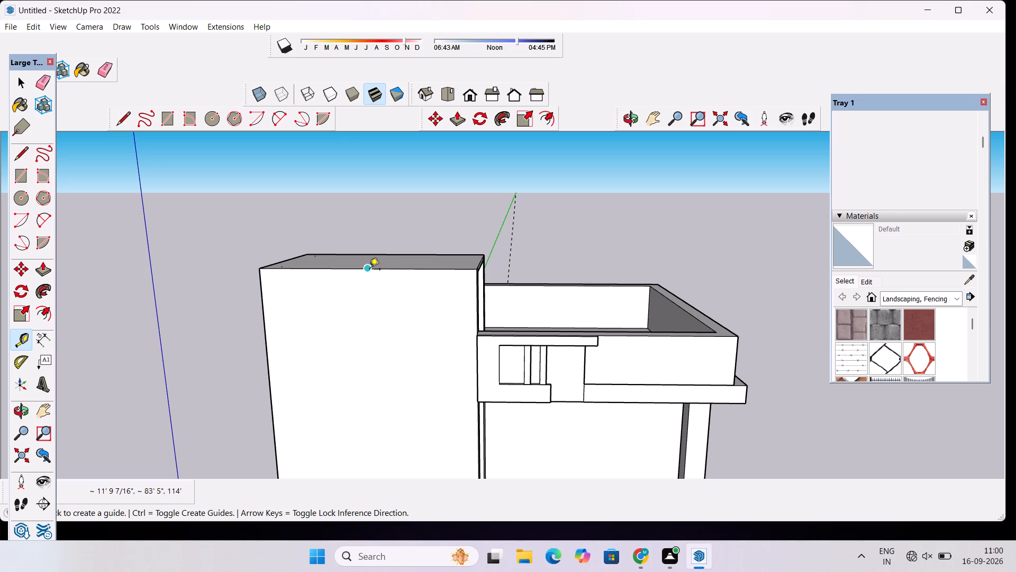
left_click(369, 270)
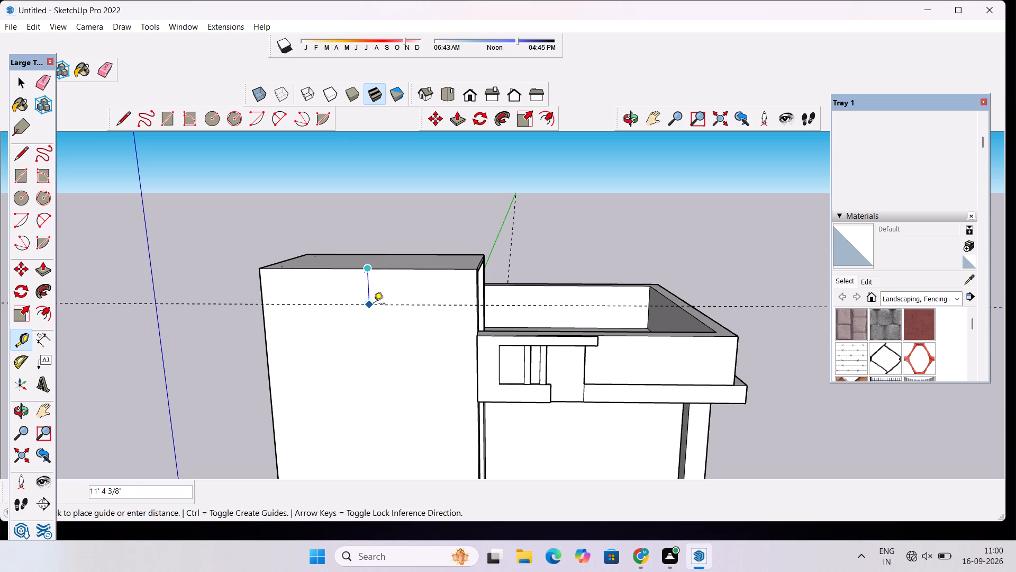
type("8'")
key("Return")
Place a vertical guide on the blank wall, 8' in from its outer vertical edge farthest from the terrace.
scroll(396, 292, "down", 6)
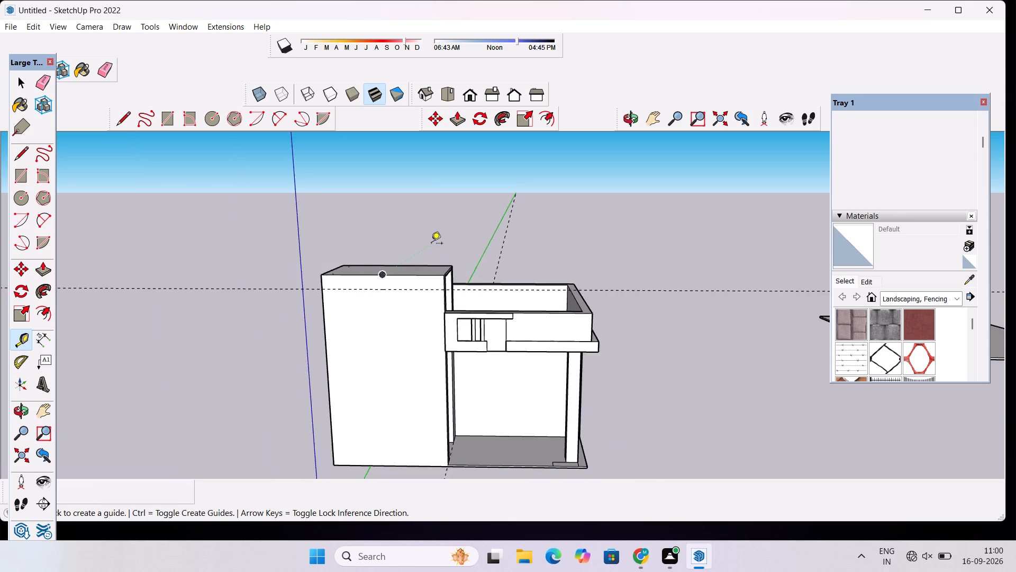
scroll(431, 244, "down", 3)
scroll(338, 408, "up", 4)
scroll(372, 336, "up", 7)
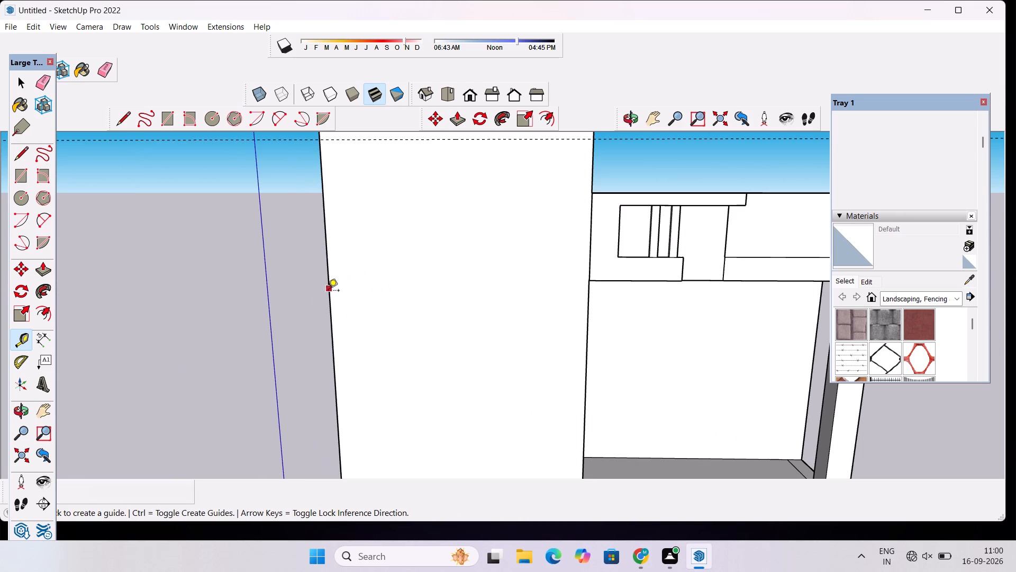
left_click(330, 331)
scroll(346, 332, "down", 4)
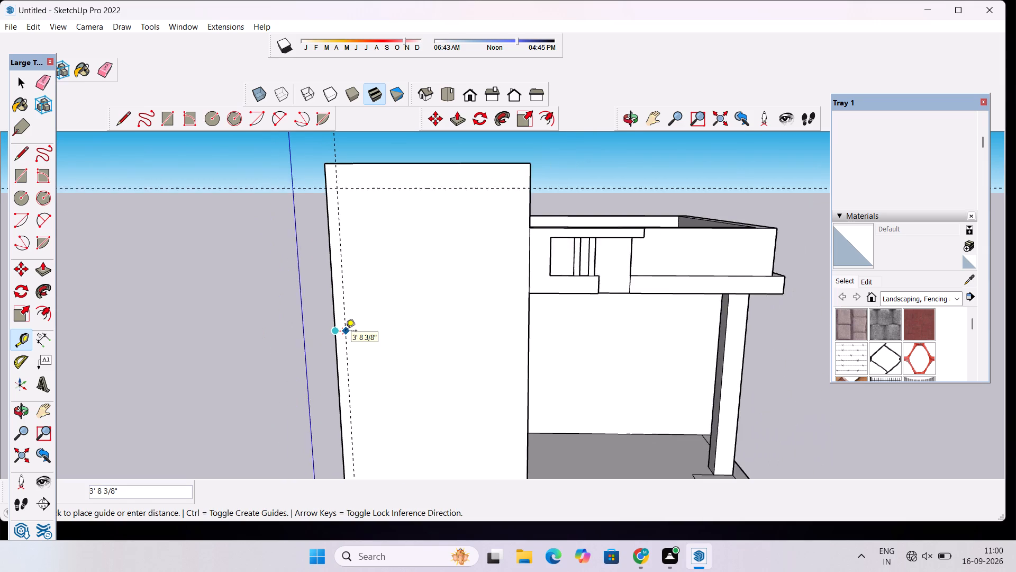
scroll(346, 332, "down", 2)
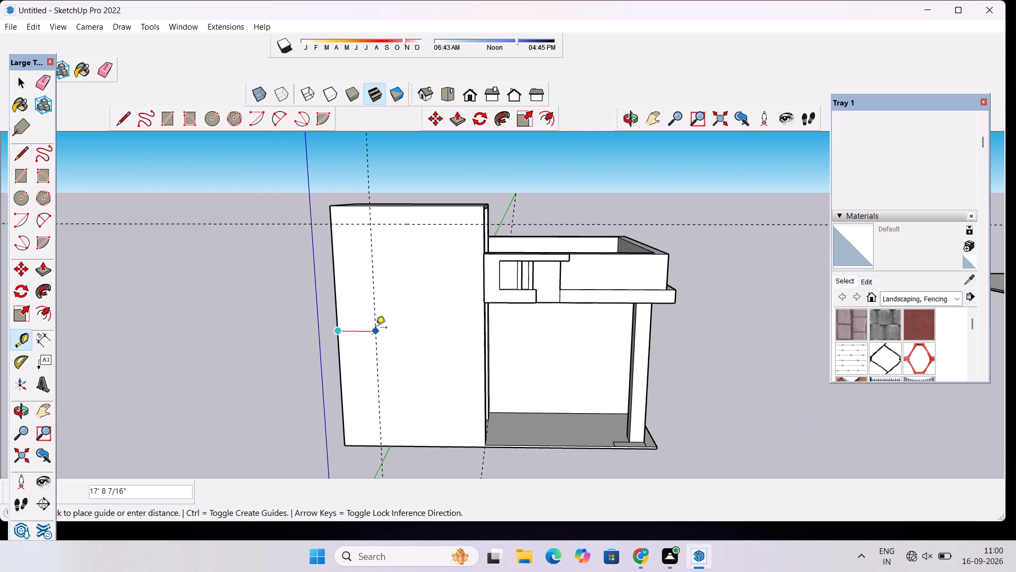
type("8'")
key("Return")
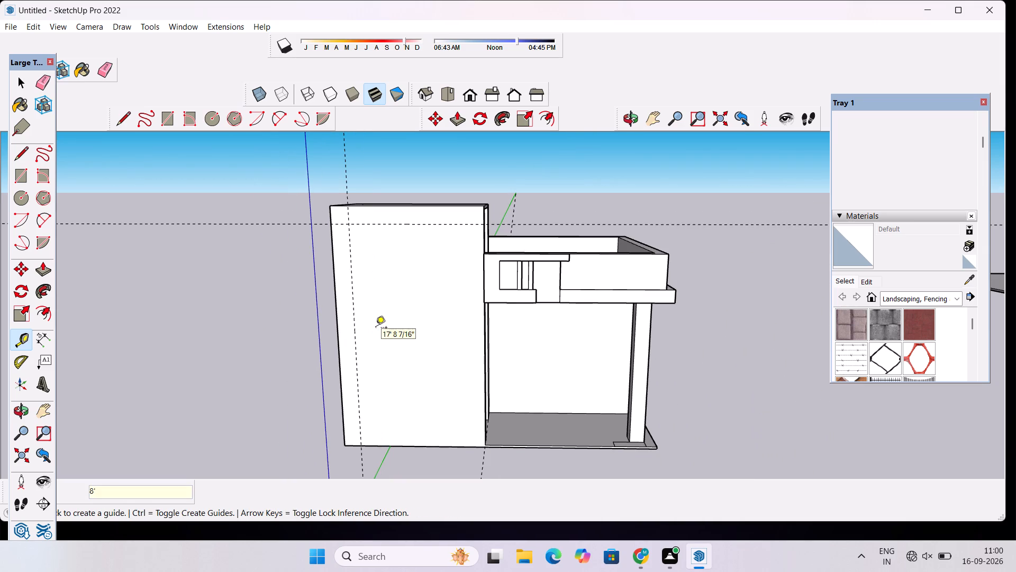
Place a horizontal guide on the tall block's blank wall, 33' above its bottom edge.
scroll(382, 341, "down", 3)
scroll(391, 439, "up", 3)
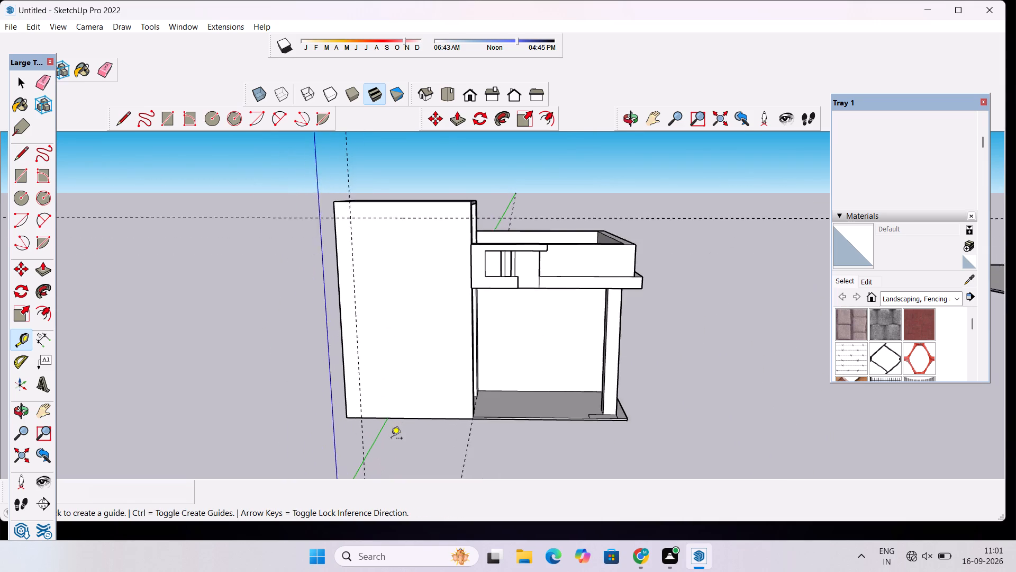
left_click(396, 419)
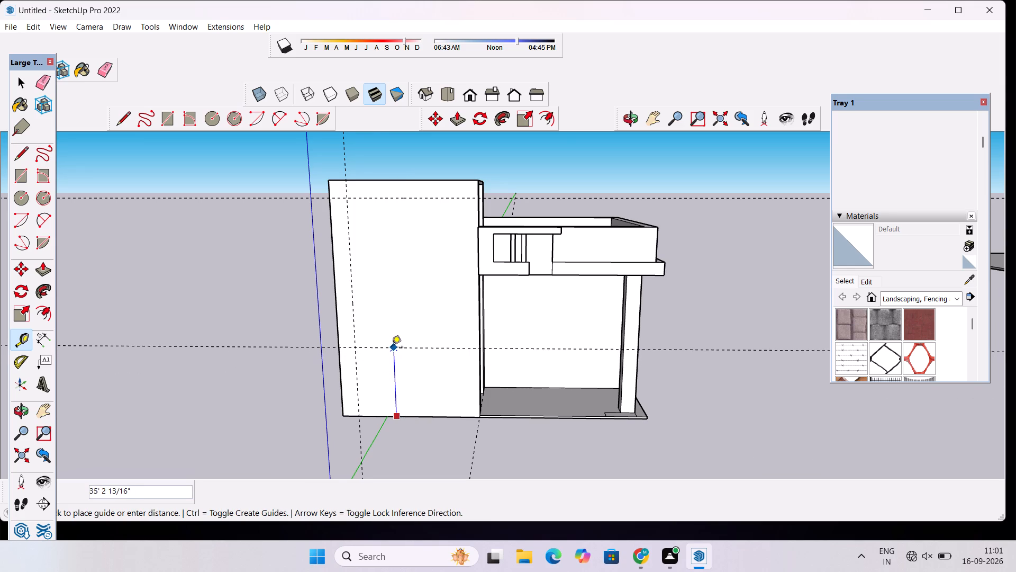
scroll(392, 348, "down", 1)
scroll(392, 348, "up", 1)
scroll(392, 348, "down", 2)
scroll(365, 351, "up", 4)
scroll(365, 351, "down", 2)
scroll(365, 351, "up", 3)
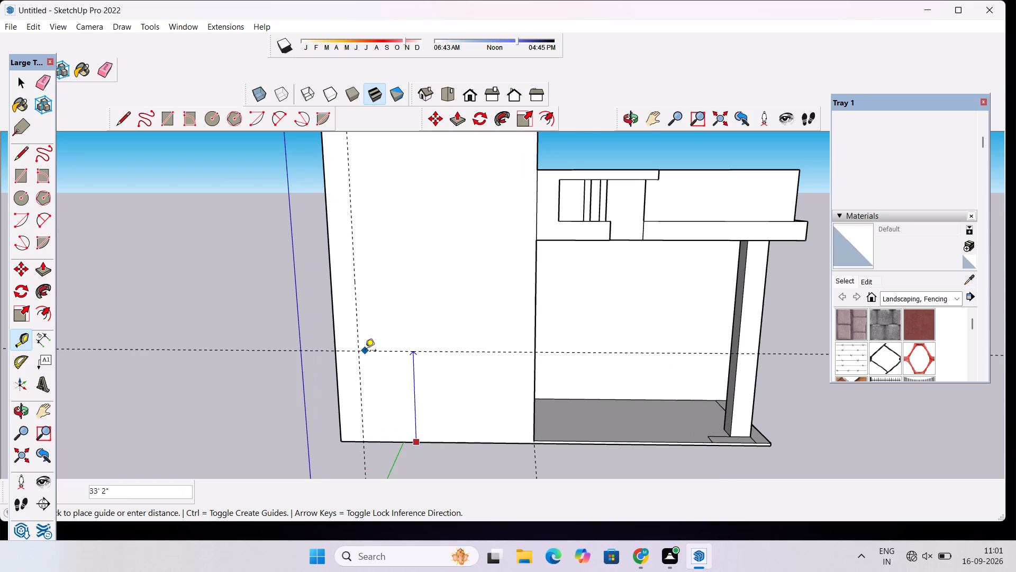
scroll(365, 351, "up", 1)
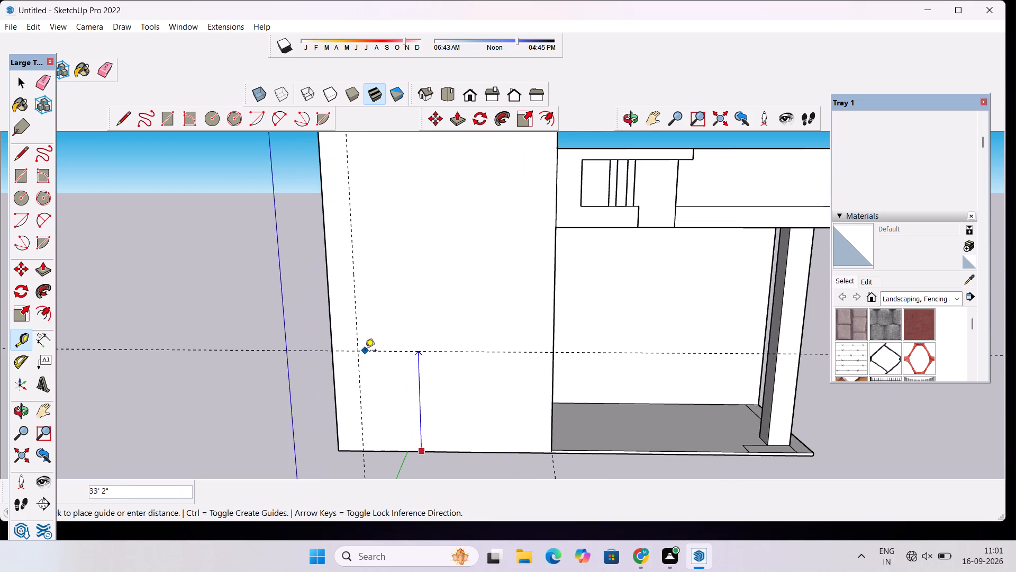
scroll(365, 351, "up", 2)
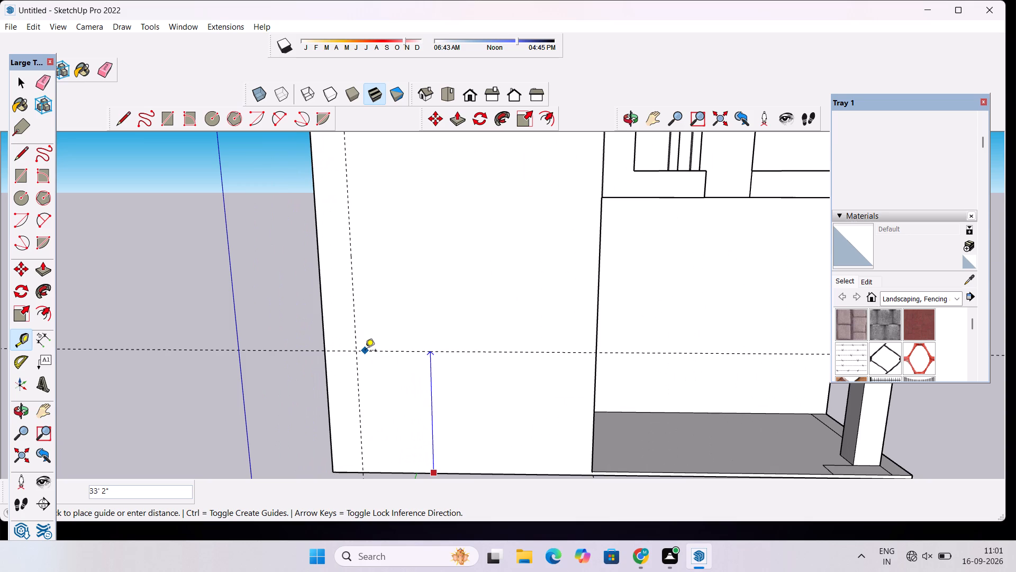
type("33'")
key("Return")
Examine the guide layout on the tall block's blank wall and its relation to the upper room and terrace.
scroll(352, 367, "down", 4)
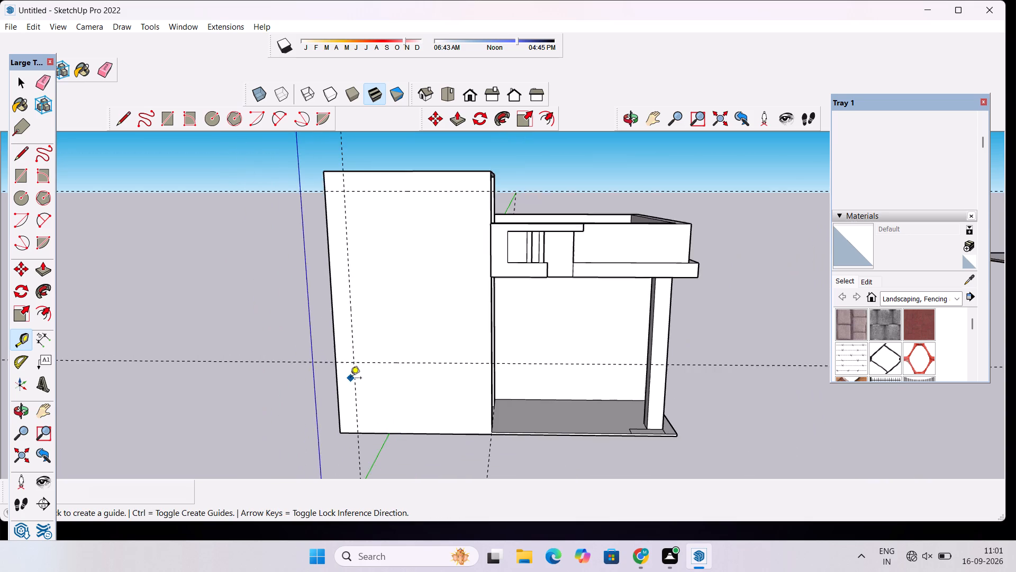
scroll(350, 379, "down", 4)
left_click(630, 121)
left_click_drag(542, 274, 424, 273)
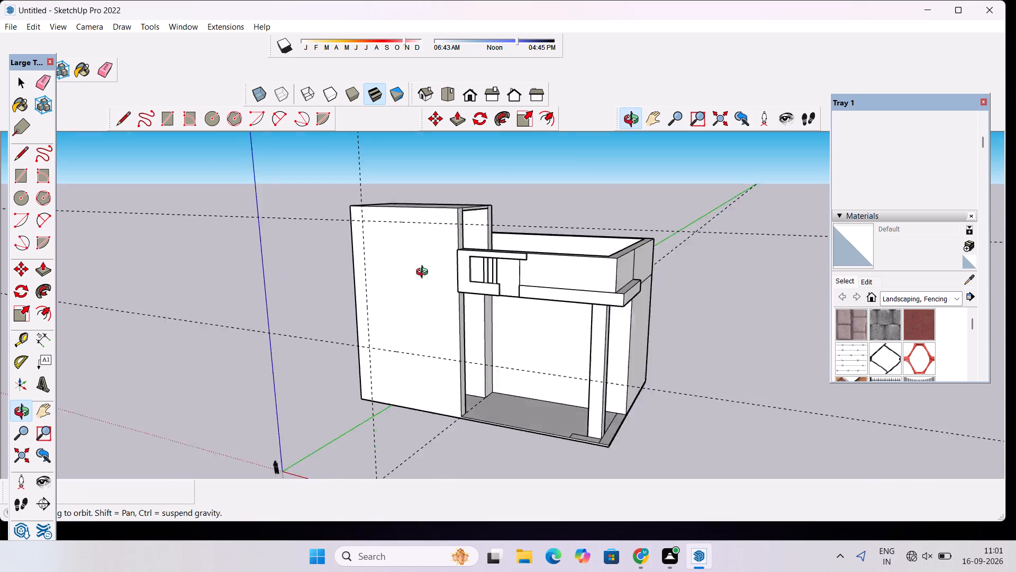
left_click_drag(424, 273, 502, 291)
scroll(379, 302, "up", 3)
left_click_drag(324, 296, 342, 296)
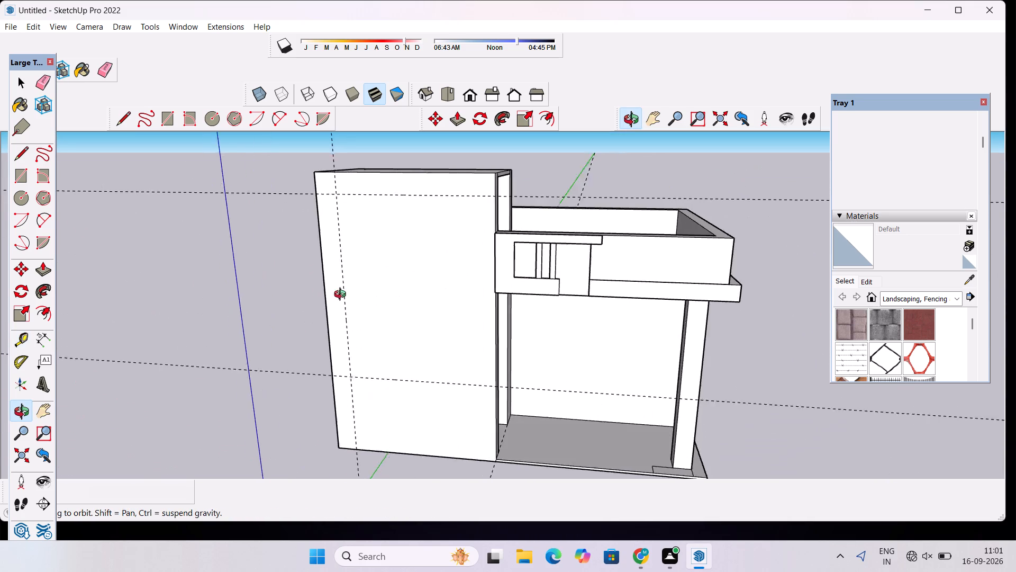
left_click_drag(342, 296, 447, 295)
scroll(451, 293, "down", 4)
left_click_drag(447, 350, 447, 286)
left_click_drag(382, 287, 413, 366)
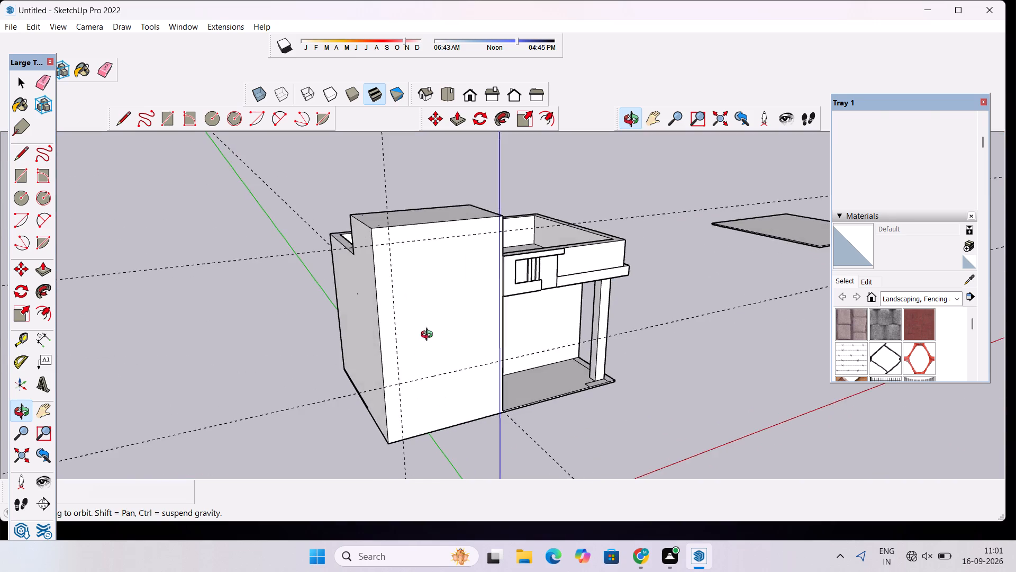
scroll(439, 306, "up", 3)
left_click_drag(478, 265, 436, 292, "shift")
left_click_drag(477, 309, 456, 327)
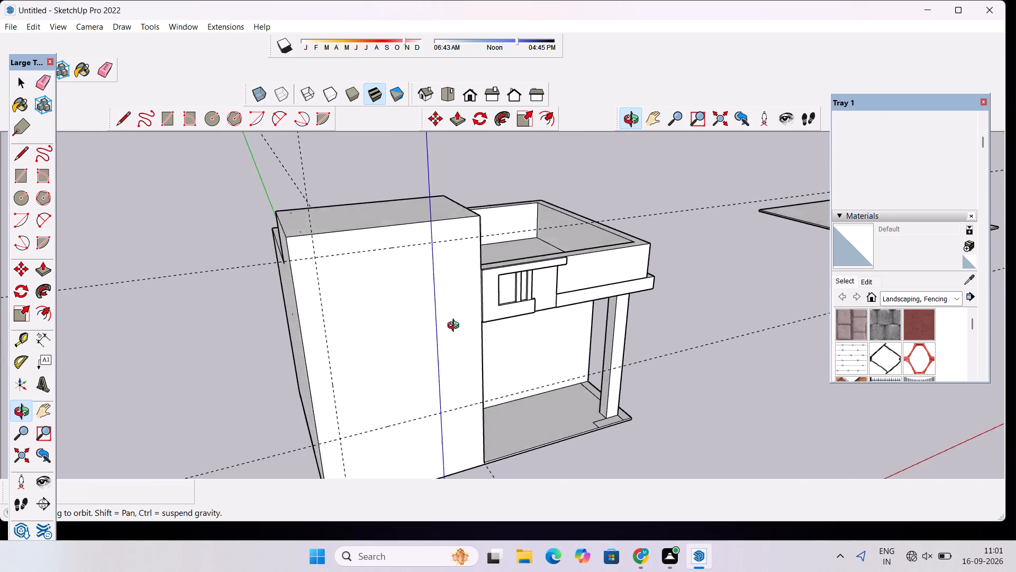
left_click_drag(456, 327, 428, 323)
left_click_drag(380, 228, 387, 233)
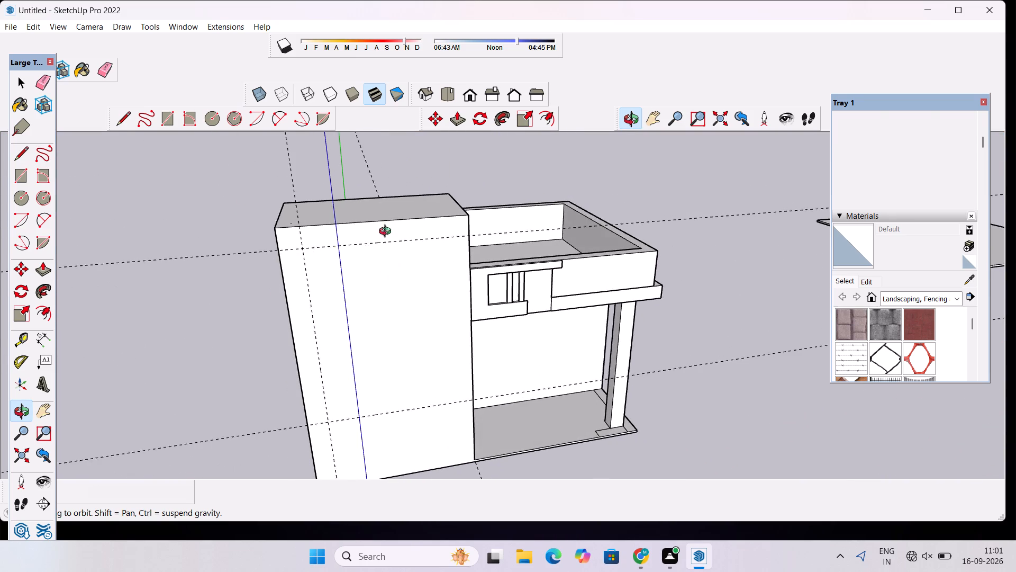
left_click_drag(387, 233, 528, 255)
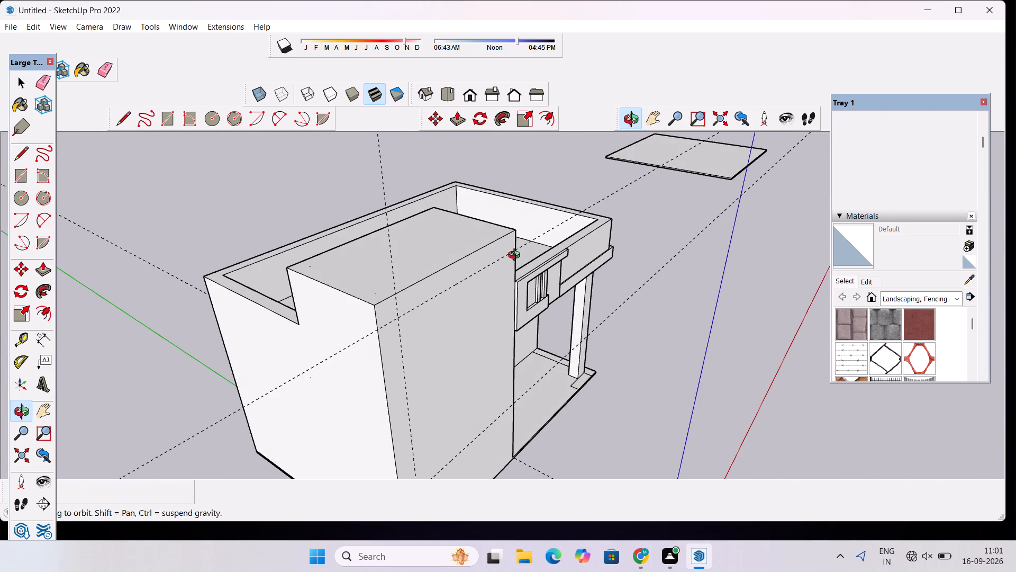
left_click_drag(548, 262, 119, 285)
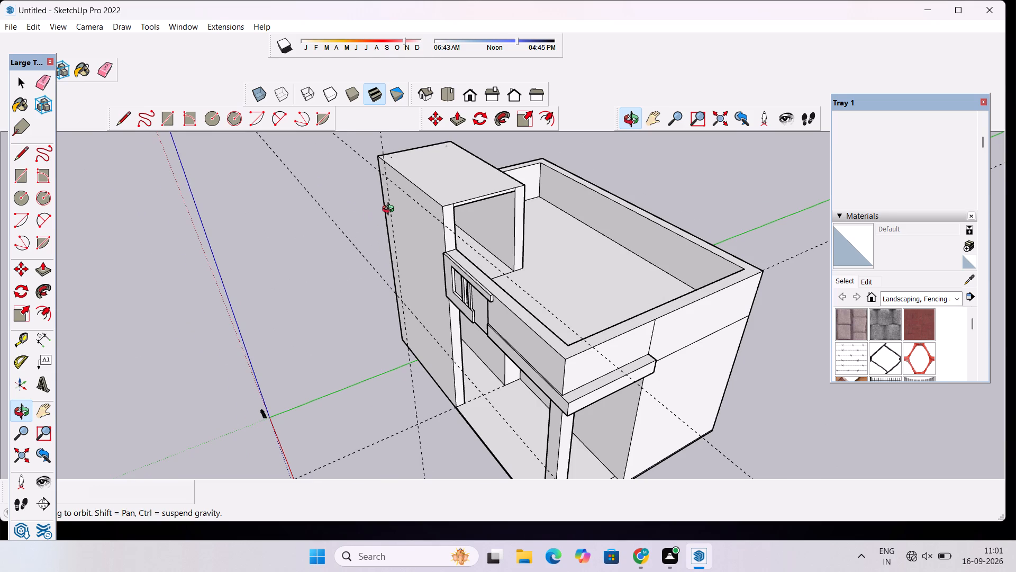
scroll(391, 210, "up", 4)
scroll(391, 210, "down", 4)
left_click_drag(360, 233, 475, 228)
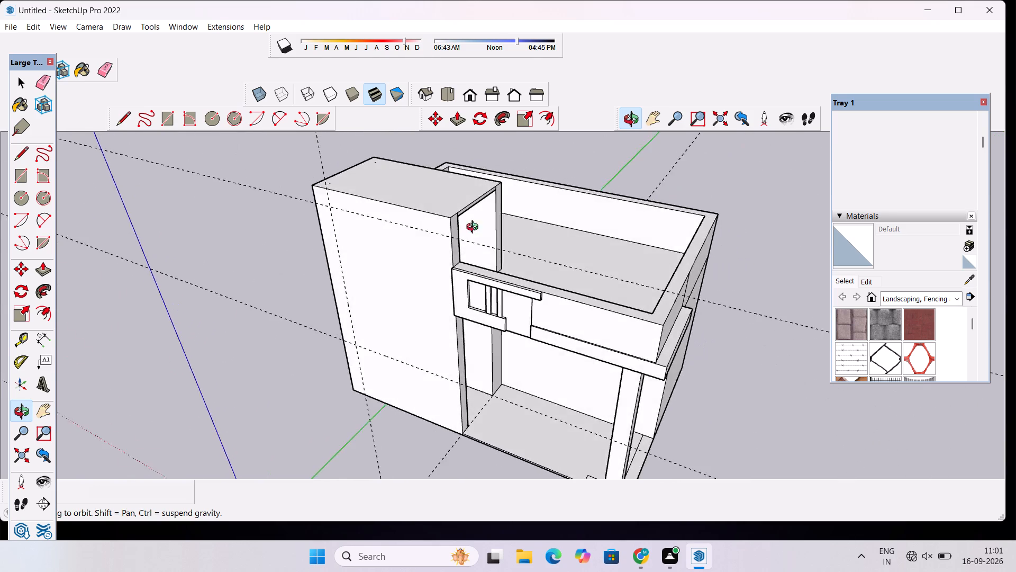
left_click_drag(475, 228, 498, 220)
left_click_drag(503, 219, 549, 217)
left_click_drag(506, 245, 451, 292, "shift")
scroll(312, 293, "down", 5)
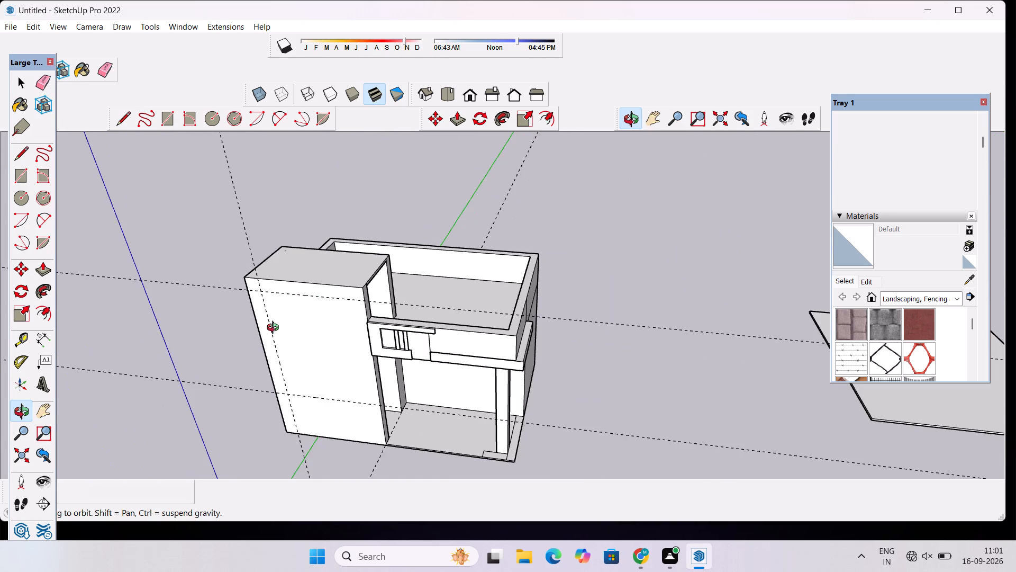
left_click_drag(275, 337, 395, 290)
Erase the horizontal guide 8' below the top edge of the tall block's blank wall.
scroll(294, 305, "up", 4)
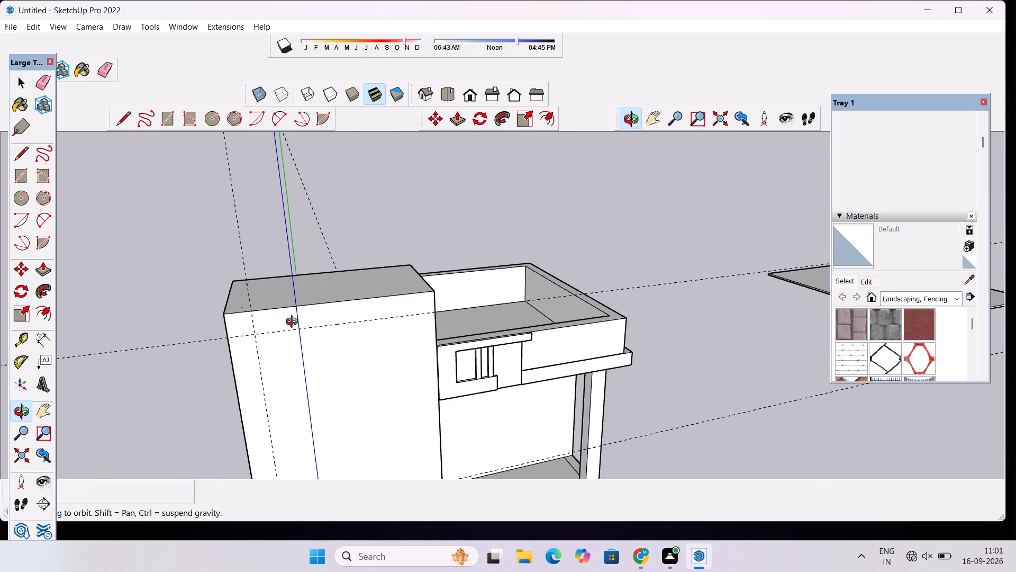
key("e")
left_click_drag(176, 324, 179, 347)
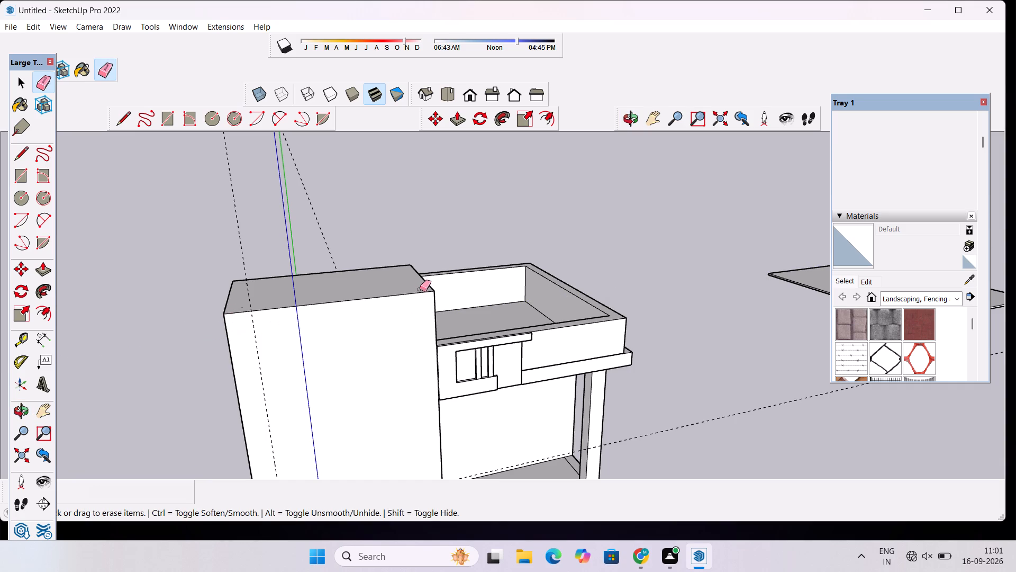
Place a horizontal guide on the tall block's blank wall, 4' below its top edge.
left_click(625, 120)
left_click_drag(570, 240, 451, 244, "shift")
scroll(448, 242, "down", 6)
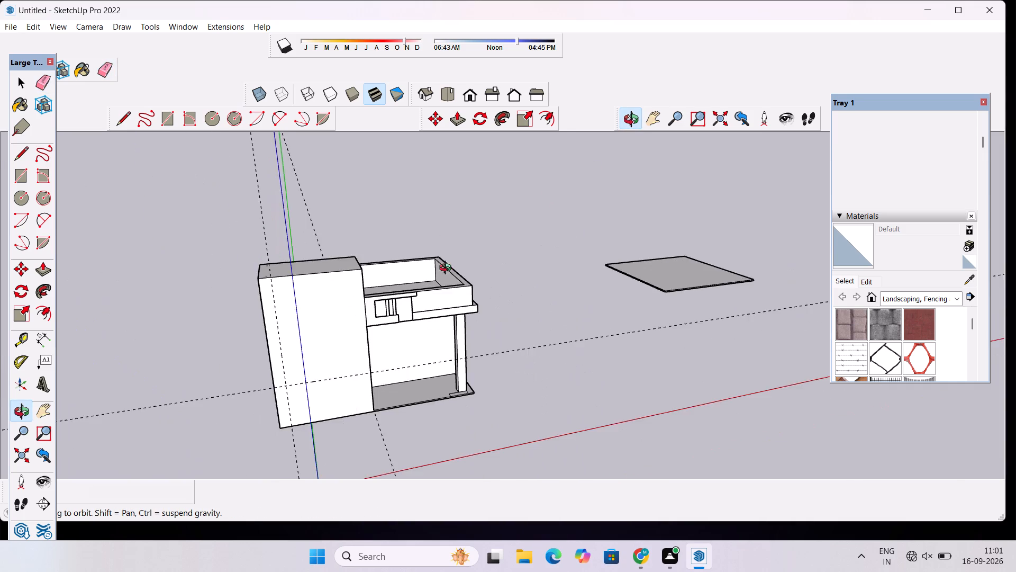
left_click_drag(435, 331, 351, 292)
scroll(341, 249, "up", 5)
left_click_drag(375, 270, 347, 314)
scroll(324, 258, "up", 4)
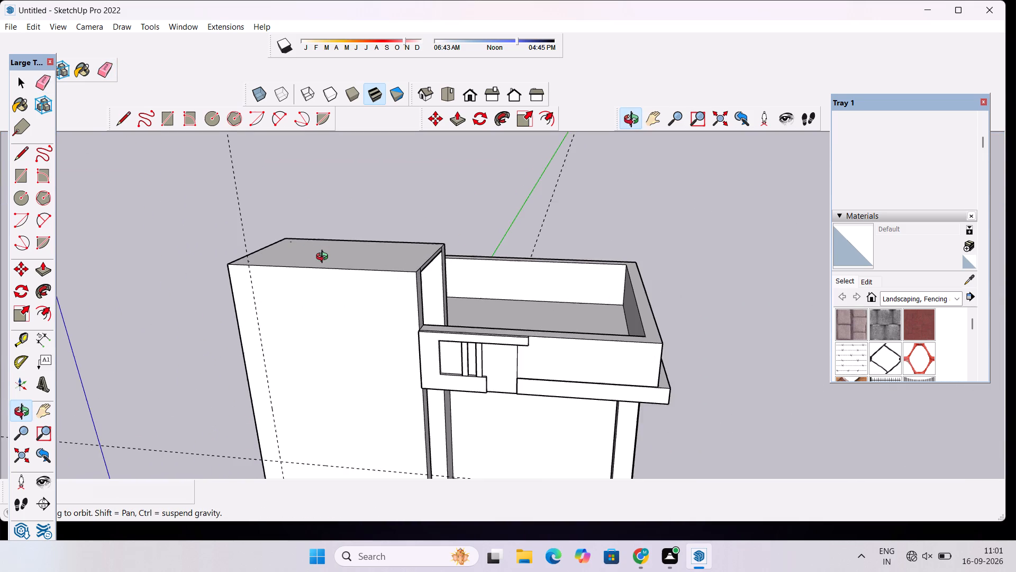
scroll(269, 278, "up", 3)
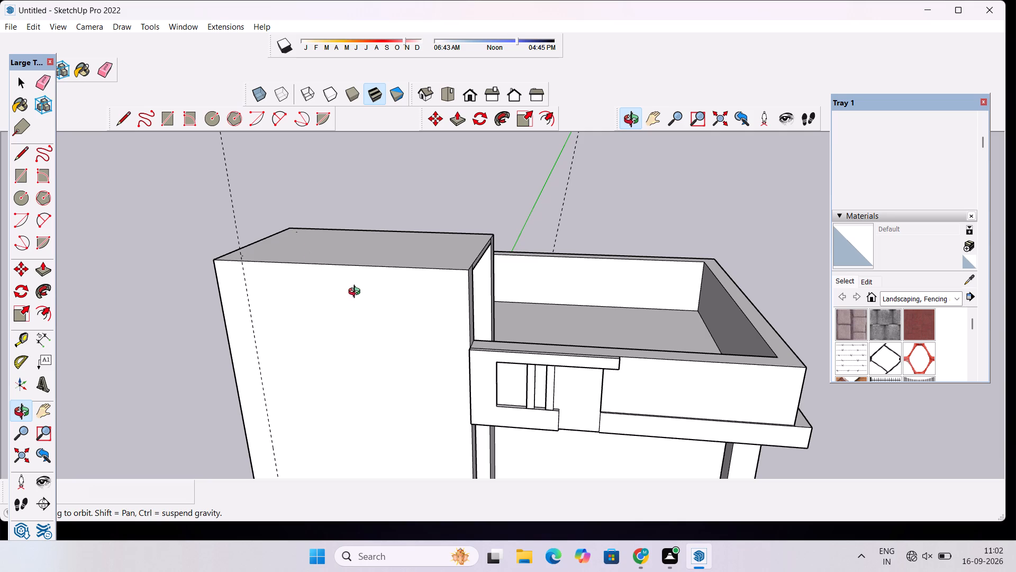
left_click_drag(361, 297, 288, 291)
left_click_drag(462, 320, 368, 321)
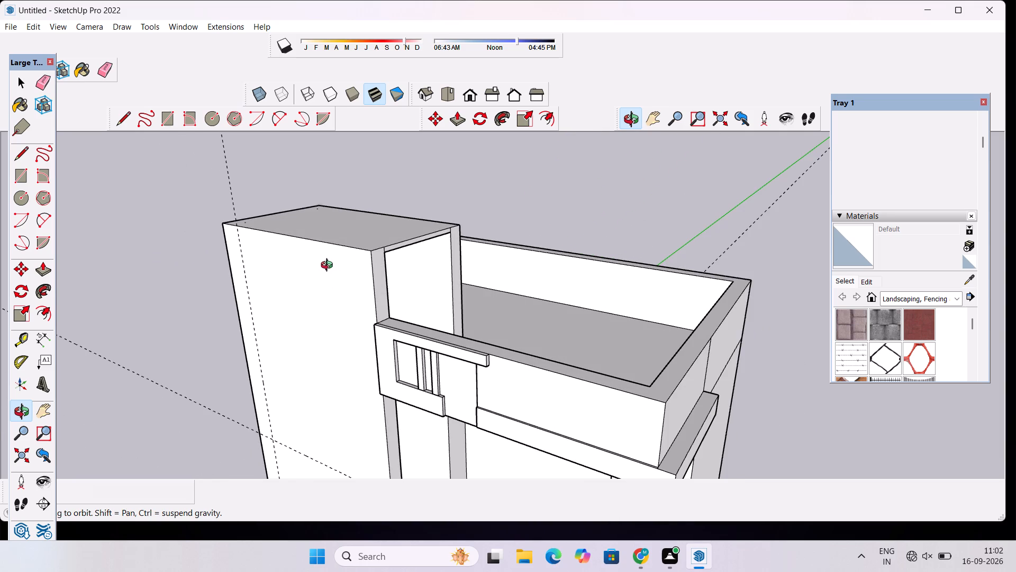
scroll(273, 263, "up", 3)
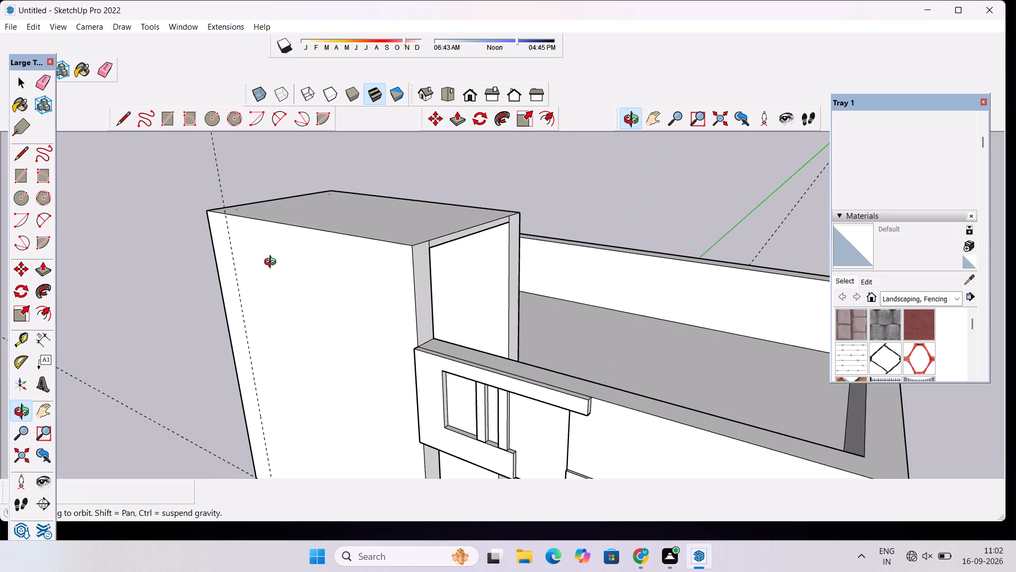
key("t")
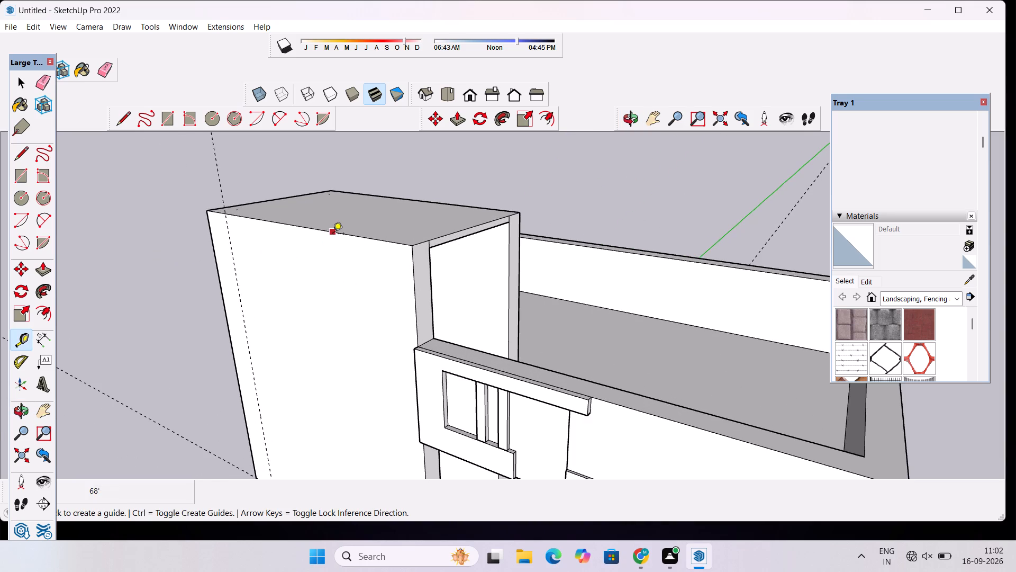
left_click(333, 235)
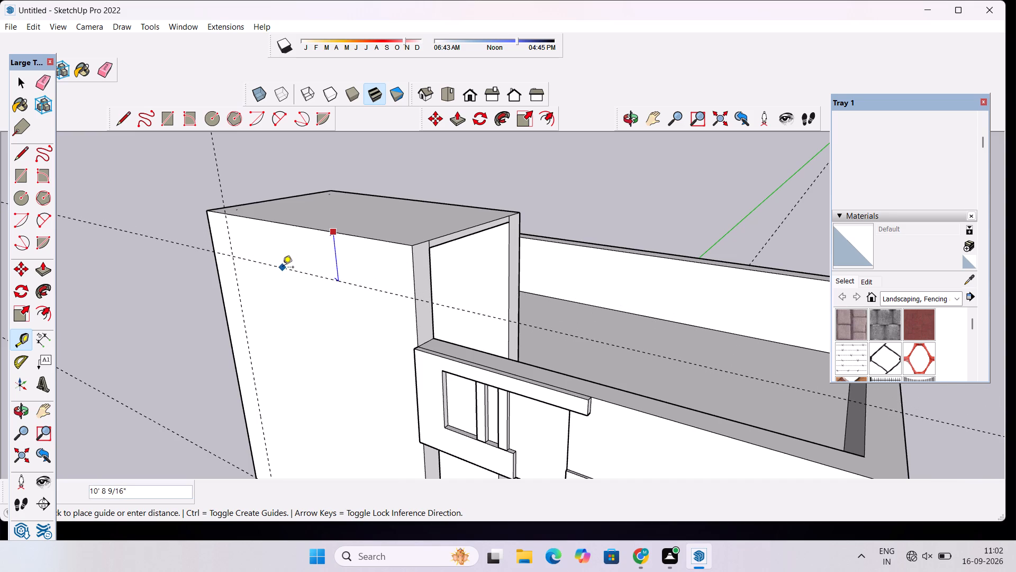
scroll(283, 263, "up", 2)
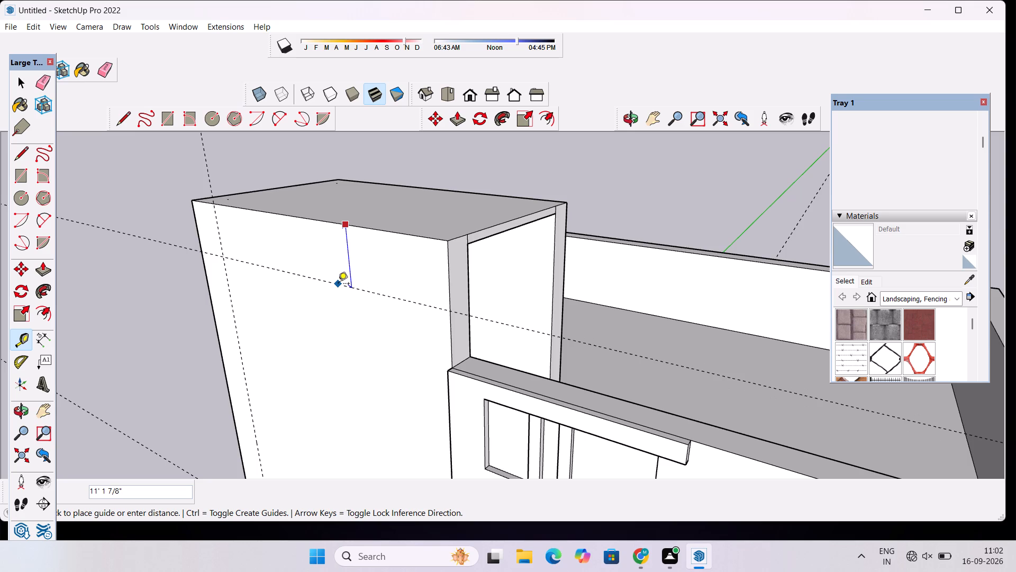
scroll(338, 284, "up", 2)
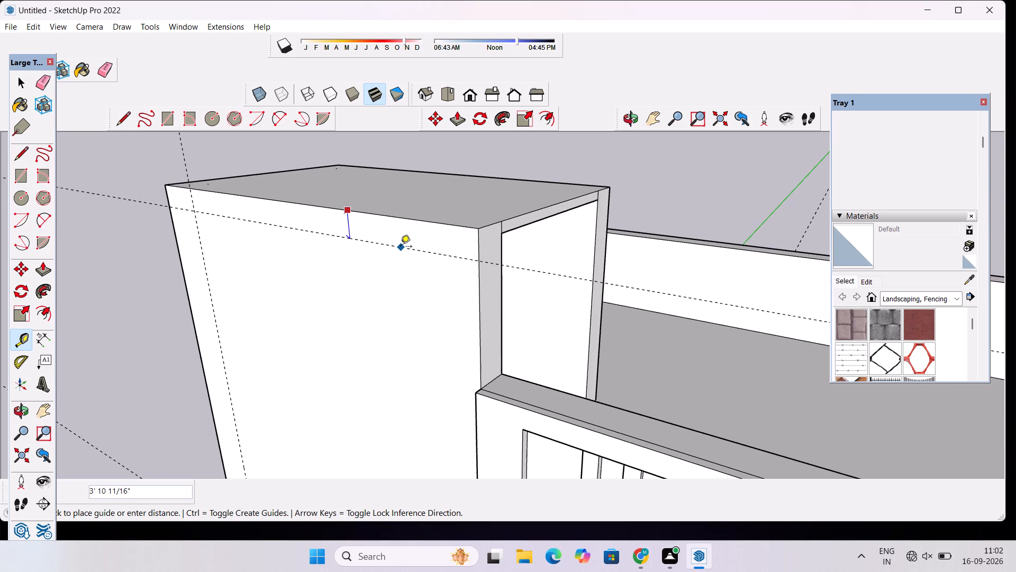
type("4'")
key("Return")
Examine the guides on the tall block's blank wall against the roof slab, slatted panel and terrace.
scroll(373, 244, "down", 4)
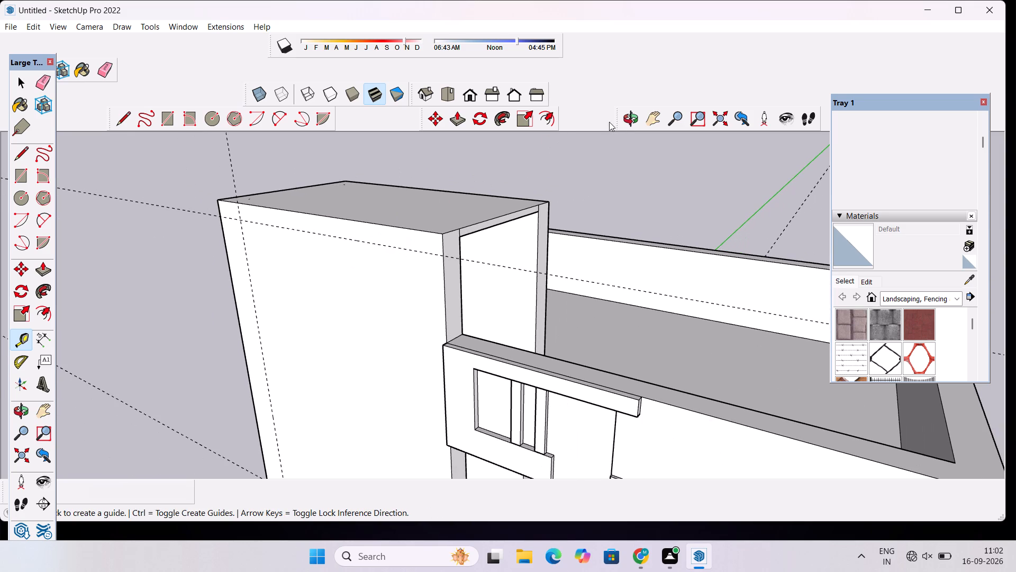
left_click(632, 120)
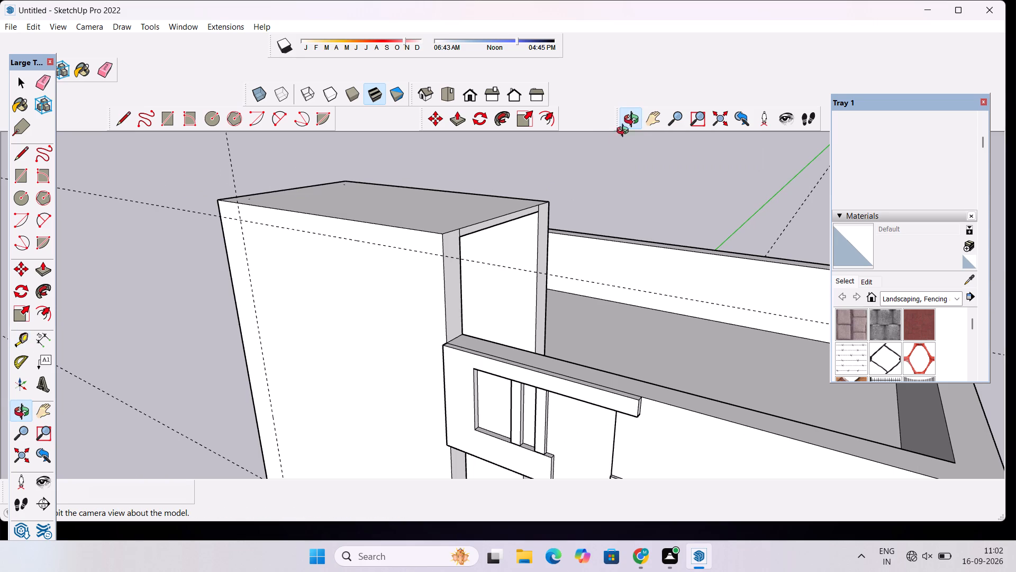
left_click_drag(612, 178, 481, 215)
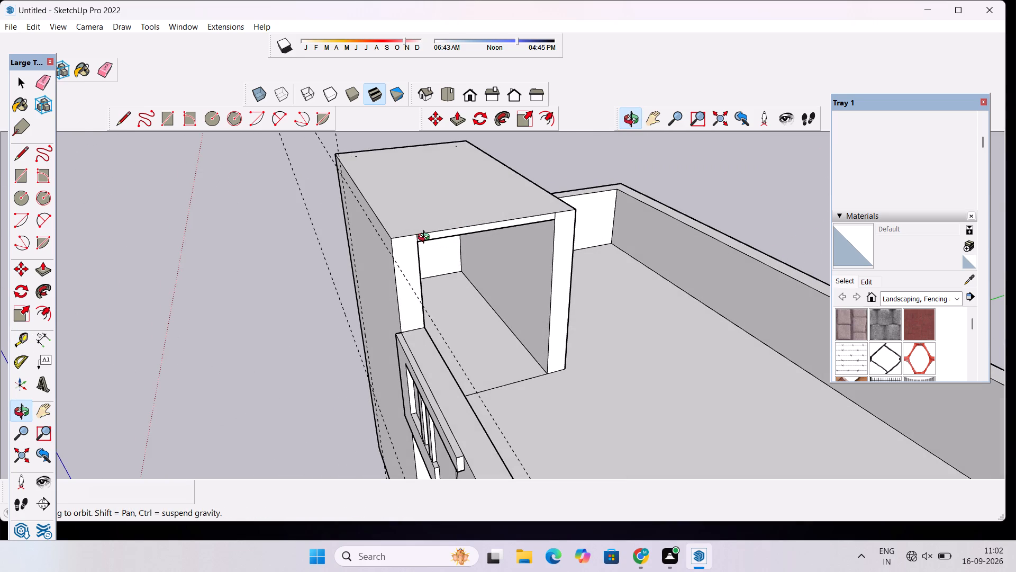
left_click_drag(418, 227, 531, 213)
scroll(511, 211, "down", 4)
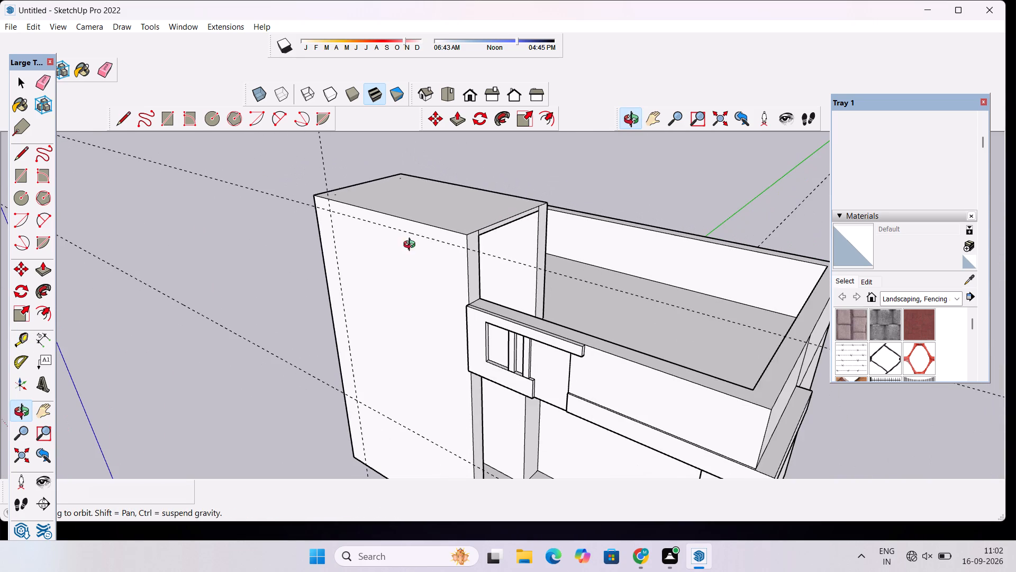
left_click_drag(389, 252, 524, 254)
scroll(520, 245, "down", 3)
scroll(518, 235, "up", 2)
left_click_drag(520, 240, 520, 249)
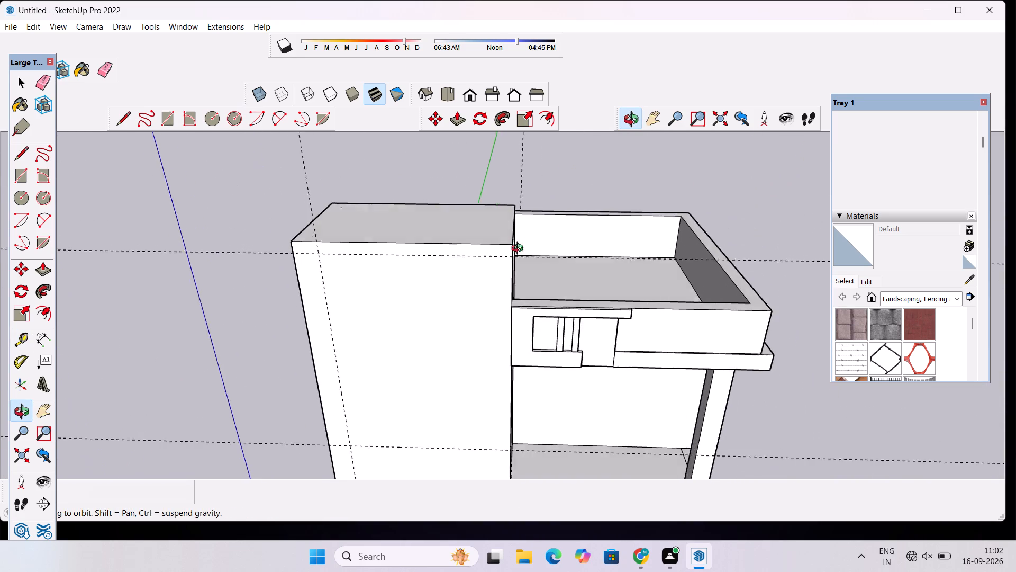
left_click_drag(520, 249, 495, 275)
scroll(458, 278, "up", 3)
left_click_drag(467, 272, 464, 278, "shift")
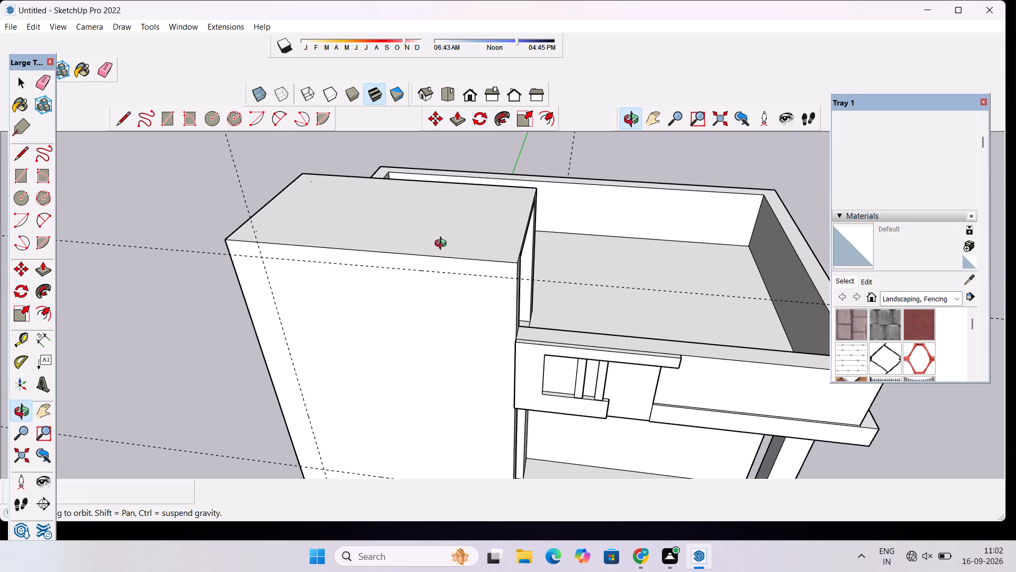
scroll(359, 270, "down", 3)
left_click_drag(353, 285, 392, 253)
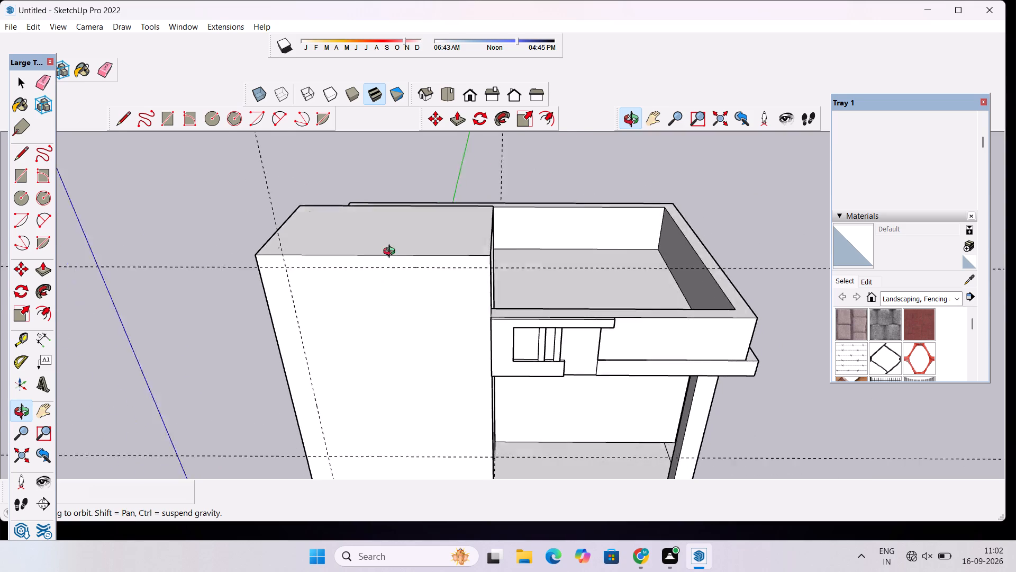
left_click_drag(392, 253, 394, 249)
left_click_drag(375, 270, 386, 252)
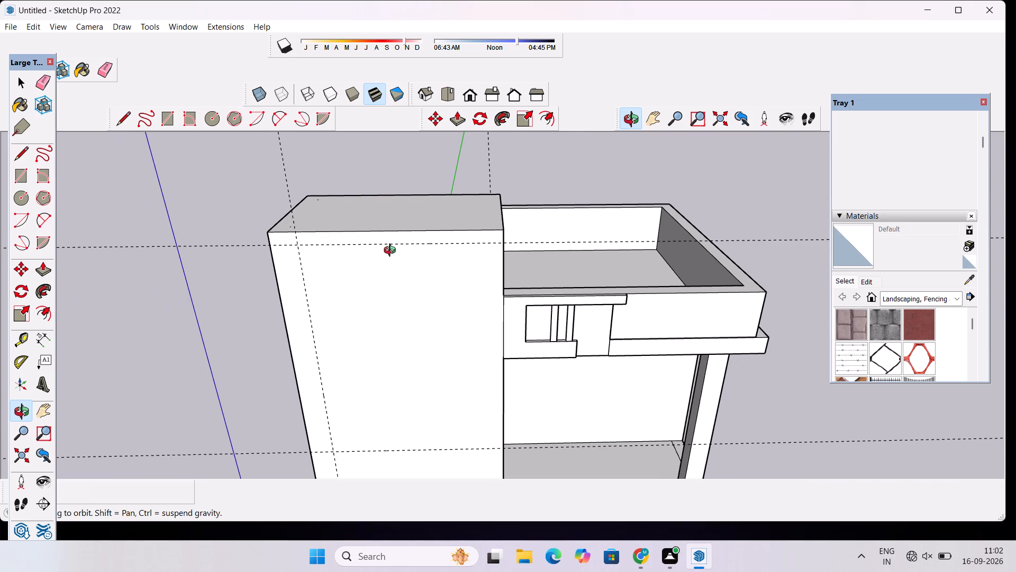
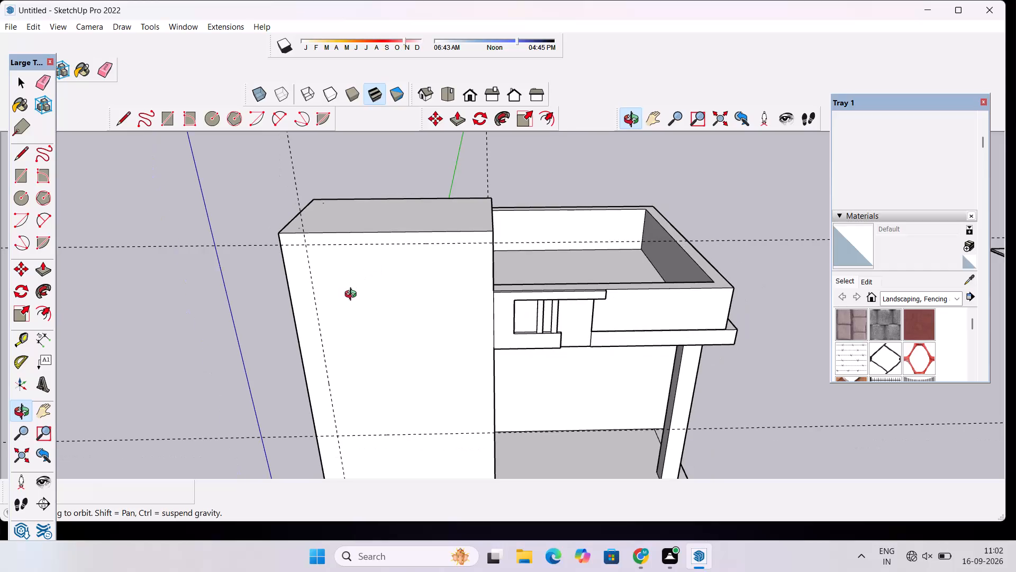
Erase the vertical guide near the left edge of the tall block's front face.
left_click_drag(353, 296, 360, 248)
scroll(360, 239, "down", 2)
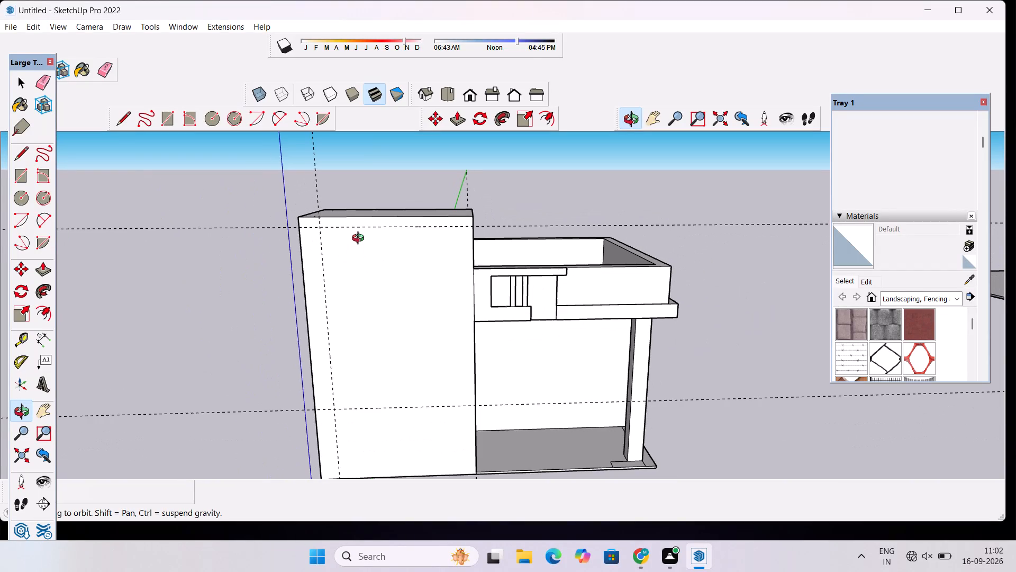
scroll(360, 239, "down", 6)
scroll(368, 338, "up", 3)
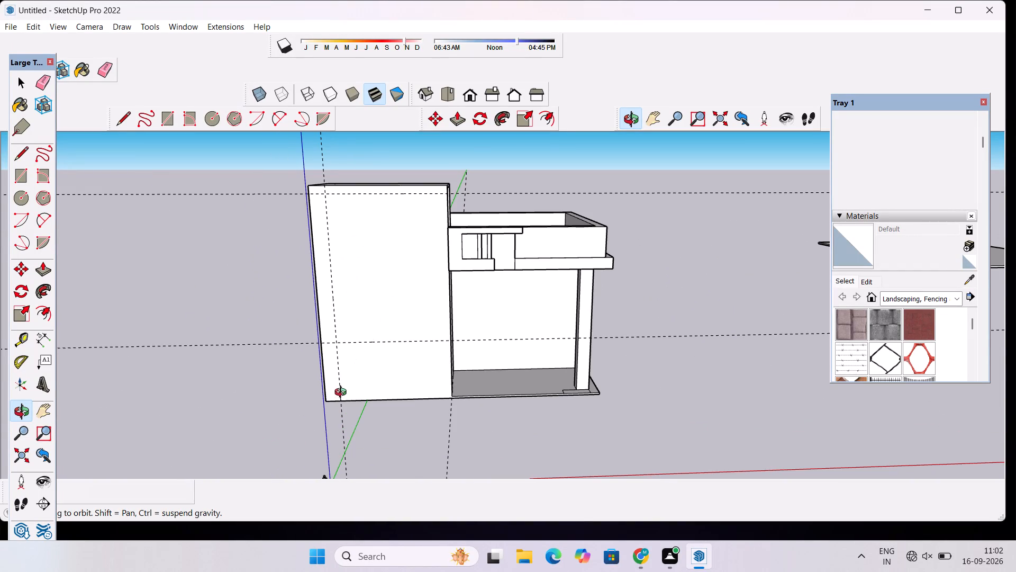
left_click_drag(357, 394, 374, 346)
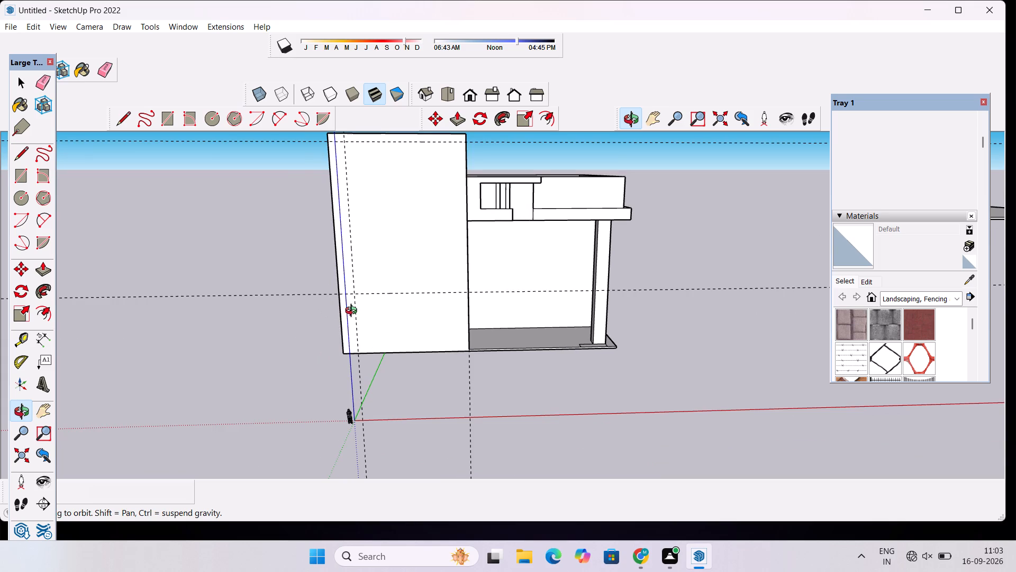
scroll(356, 312, "down", 2)
scroll(356, 312, "up", 2)
key("e")
scroll(358, 234, "up", 4)
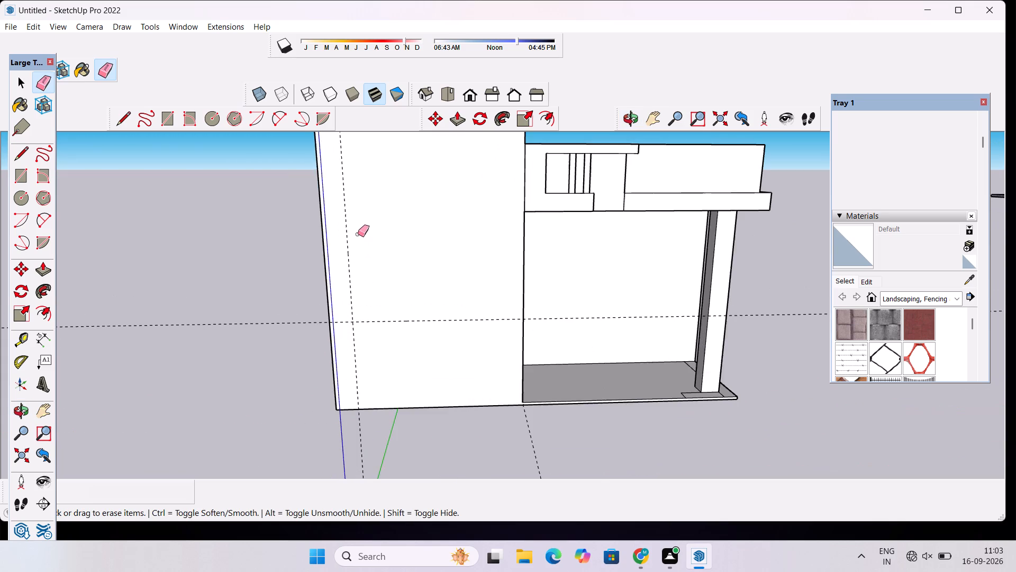
scroll(349, 201, "up", 3)
left_click_drag(350, 195, 339, 218)
scroll(347, 236, "down", 11)
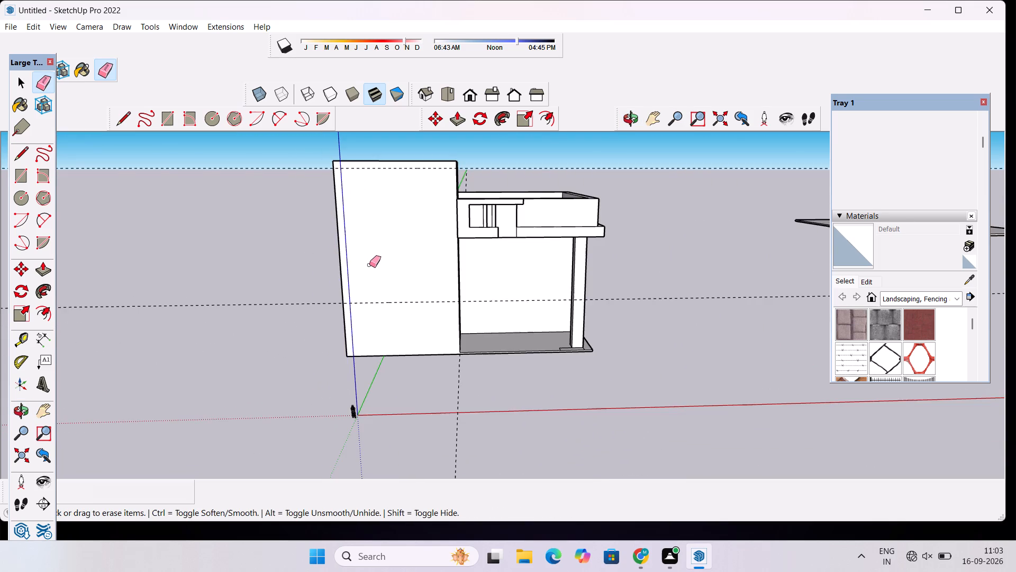
Place a vertical guide 5' in from the left edge of the tall block's front face.
key("t")
scroll(339, 236, "up", 10)
left_click(345, 230)
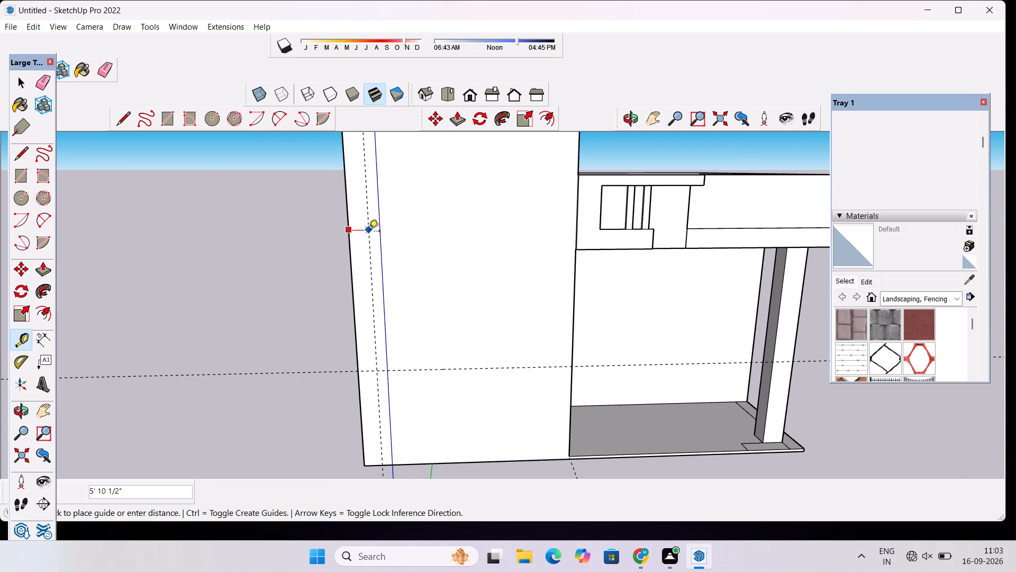
type("5'")
key("Return")
Outline a 63' by 77' panel on the tall block's front face, drawing its top, left and bottom lines along the guides.
scroll(392, 316, "down", 3)
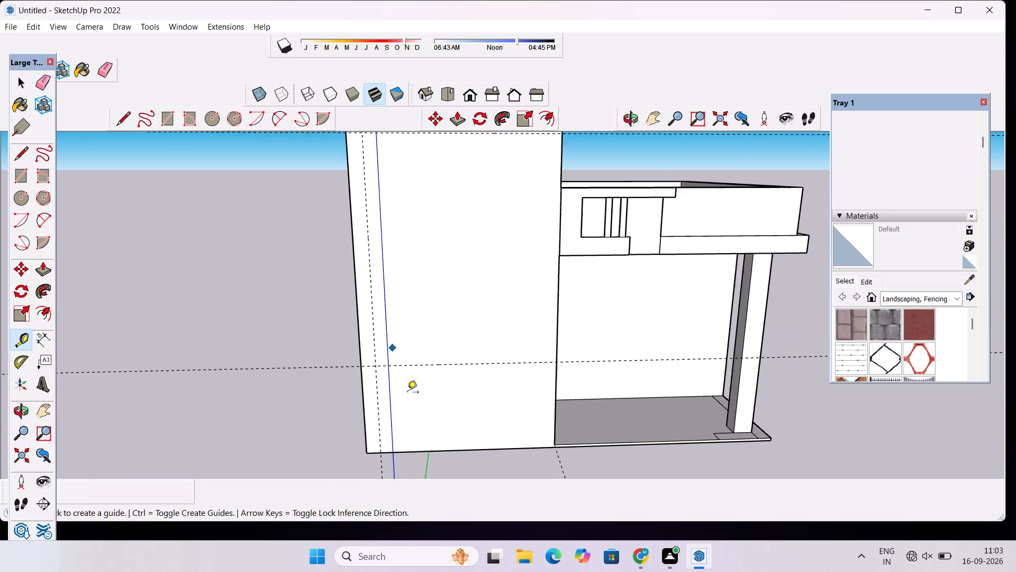
scroll(407, 393, "down", 1)
left_click(632, 115)
left_click_drag(643, 208, 505, 224)
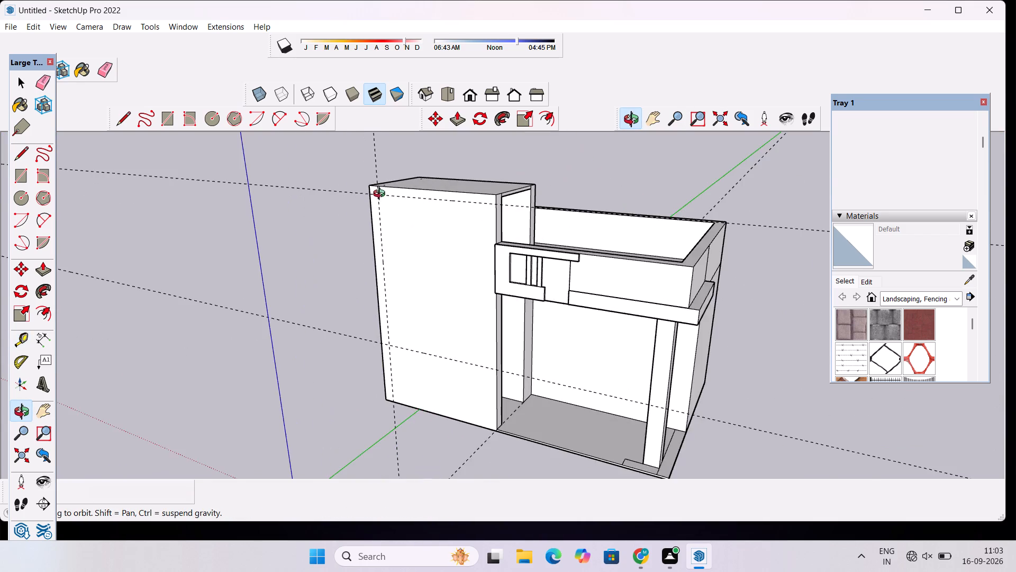
scroll(381, 194, "up", 6)
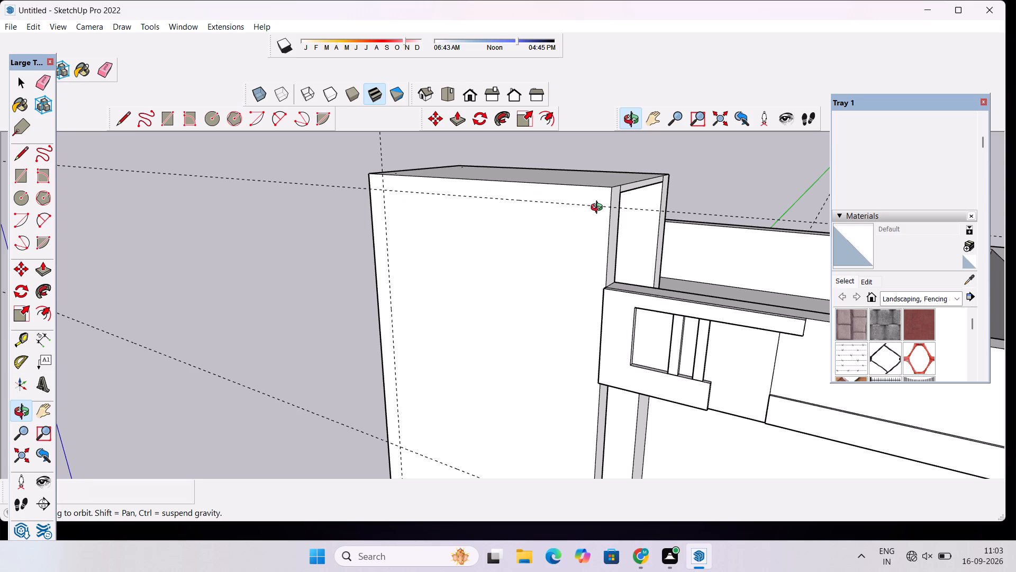
key("l")
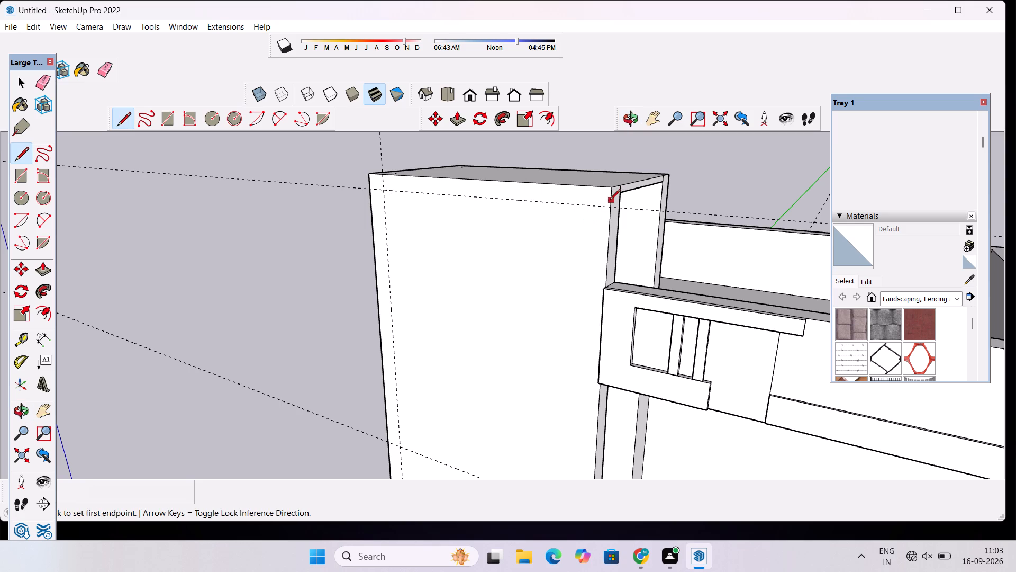
left_click(609, 209)
scroll(381, 191, "up", 3)
left_click(386, 192)
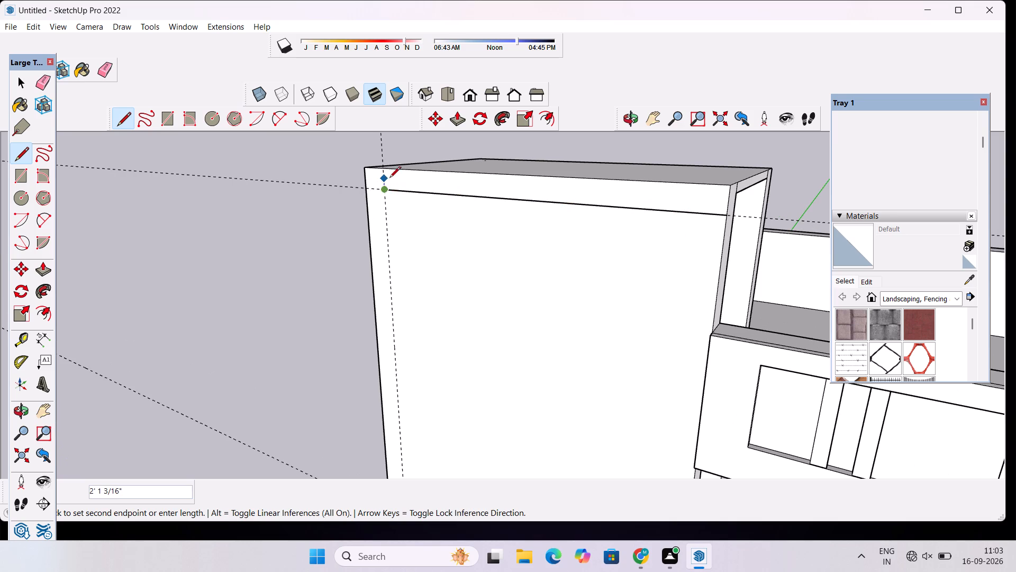
scroll(389, 178, "down", 10)
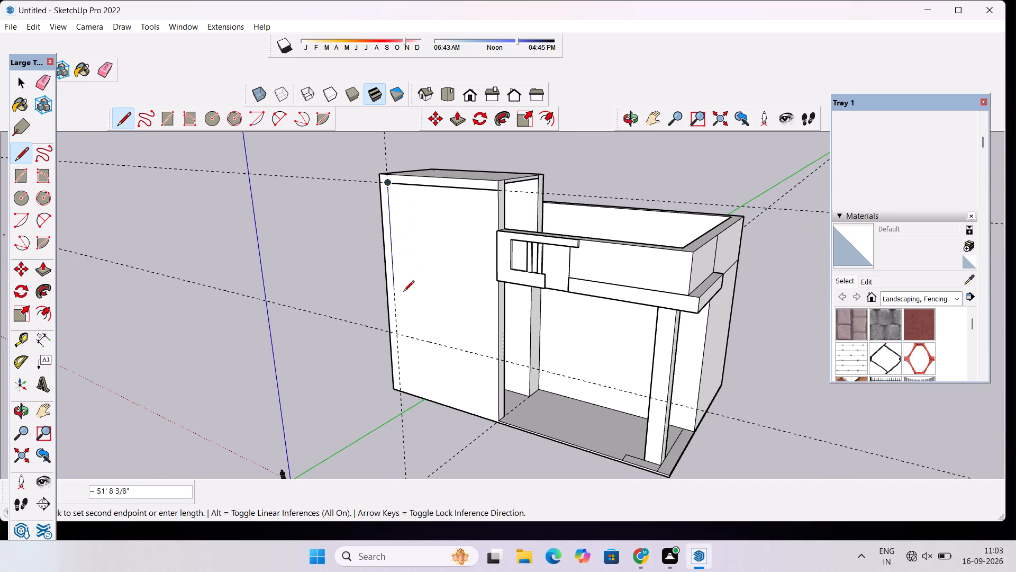
scroll(383, 323, "up", 8)
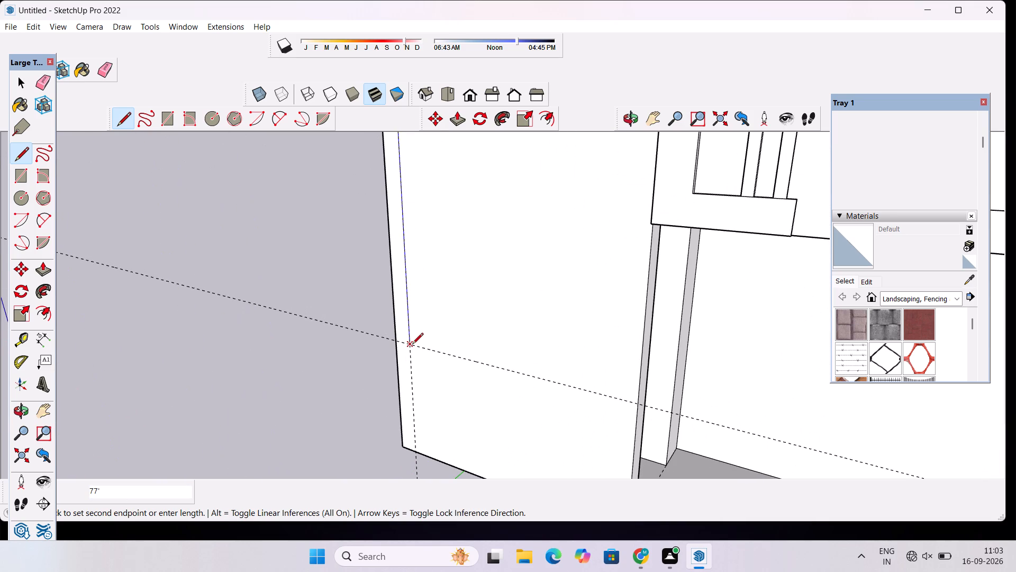
left_click(410, 344)
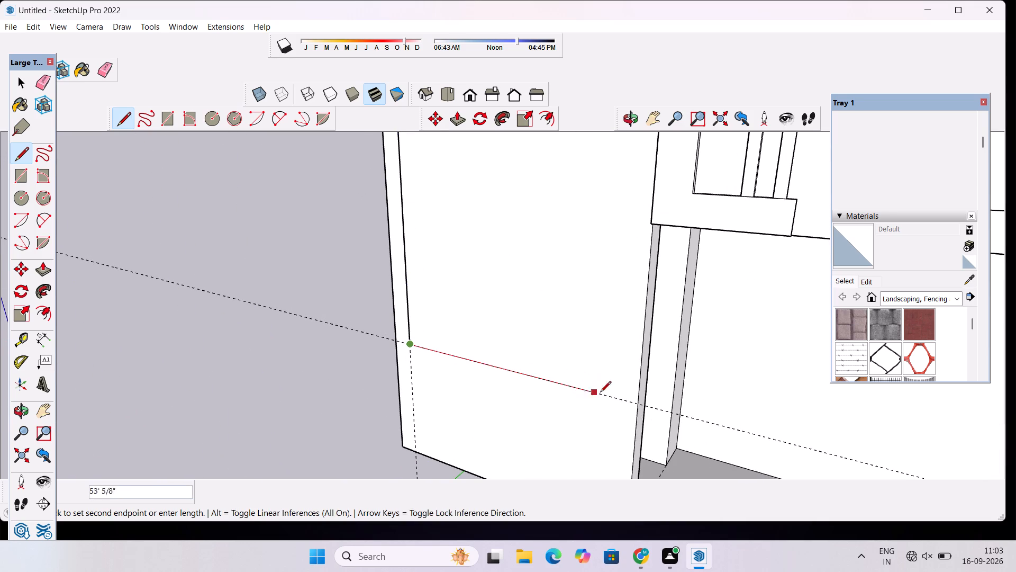
left_click(639, 407)
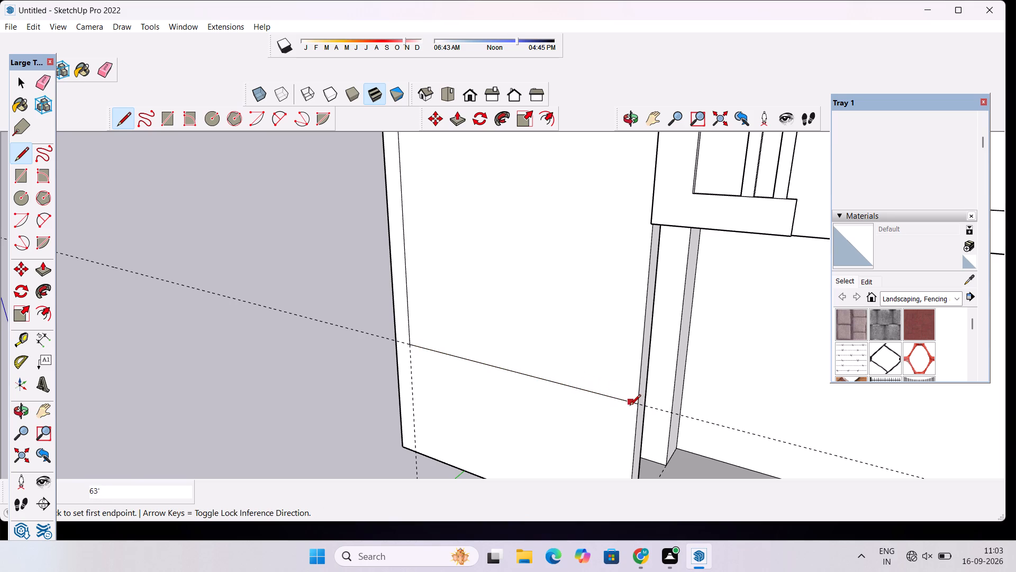
key("space")
scroll(523, 363, "down", 4)
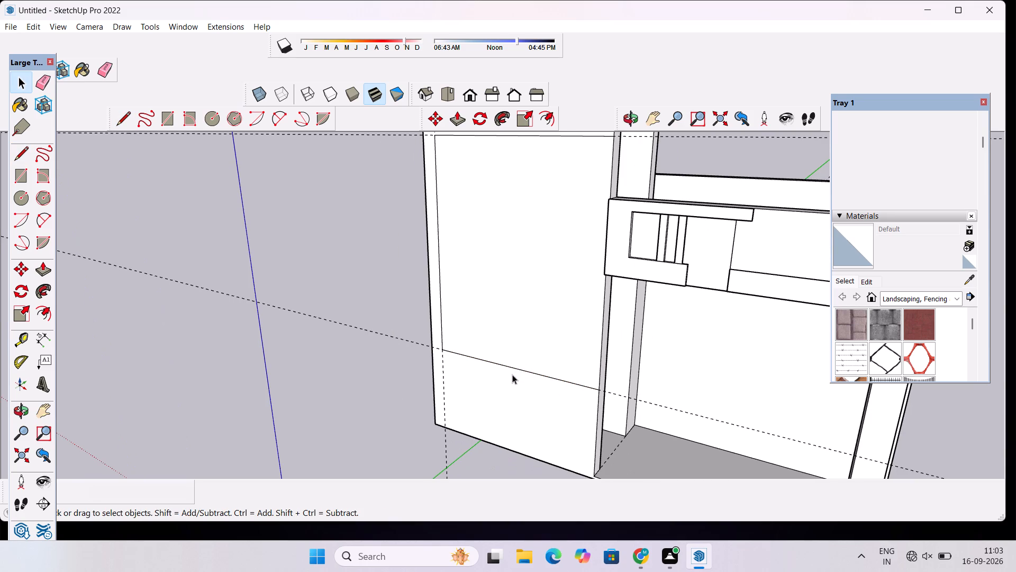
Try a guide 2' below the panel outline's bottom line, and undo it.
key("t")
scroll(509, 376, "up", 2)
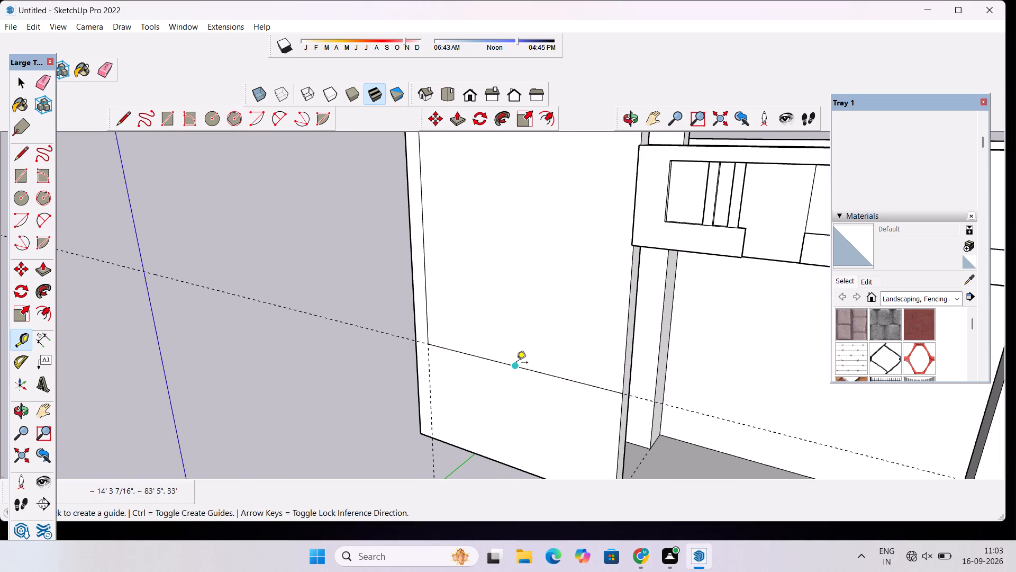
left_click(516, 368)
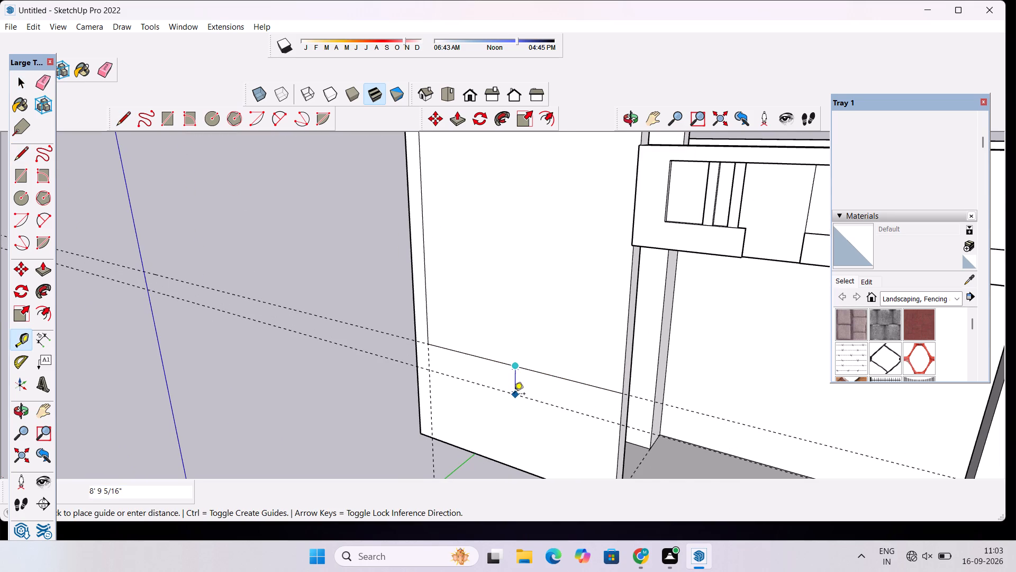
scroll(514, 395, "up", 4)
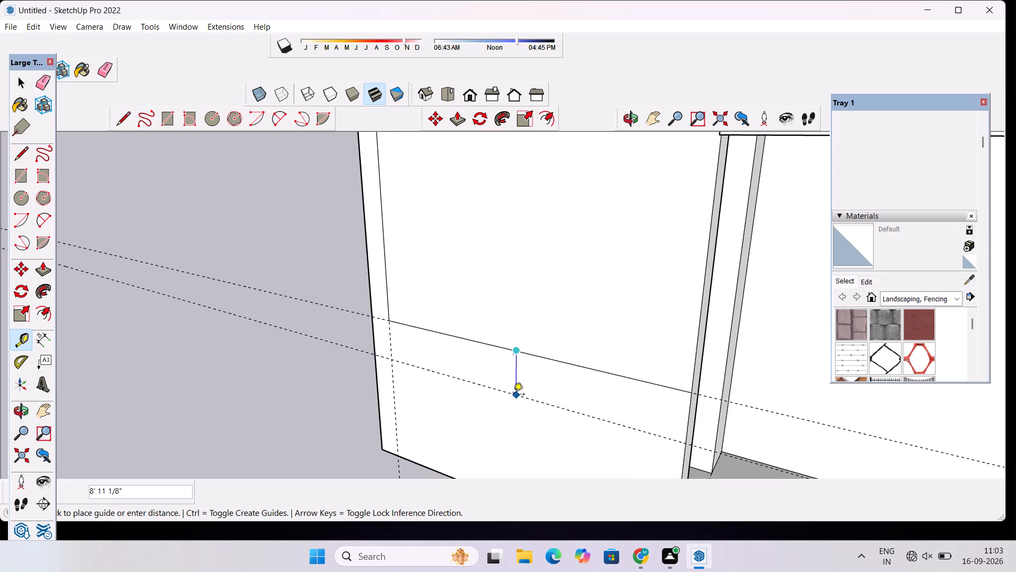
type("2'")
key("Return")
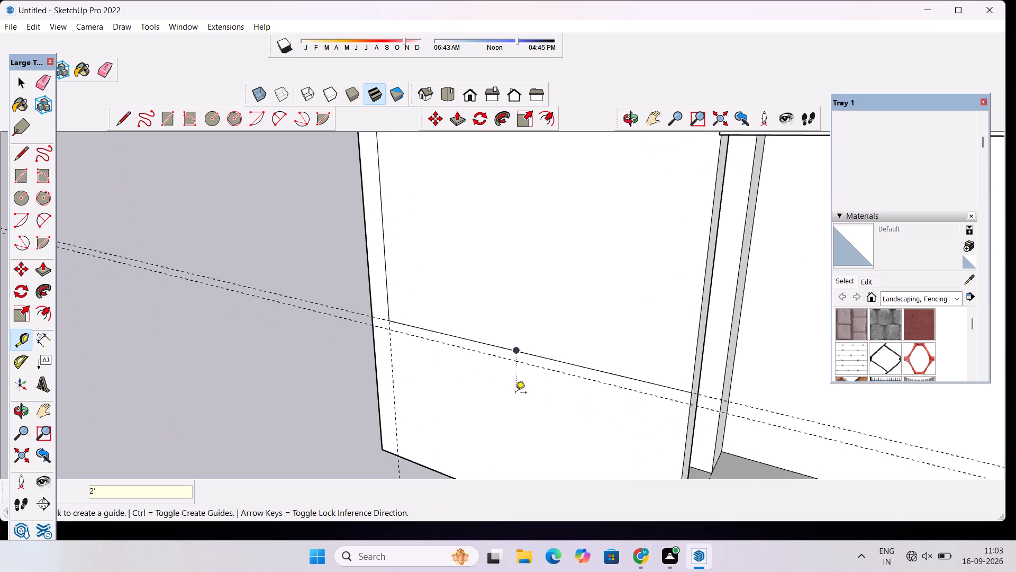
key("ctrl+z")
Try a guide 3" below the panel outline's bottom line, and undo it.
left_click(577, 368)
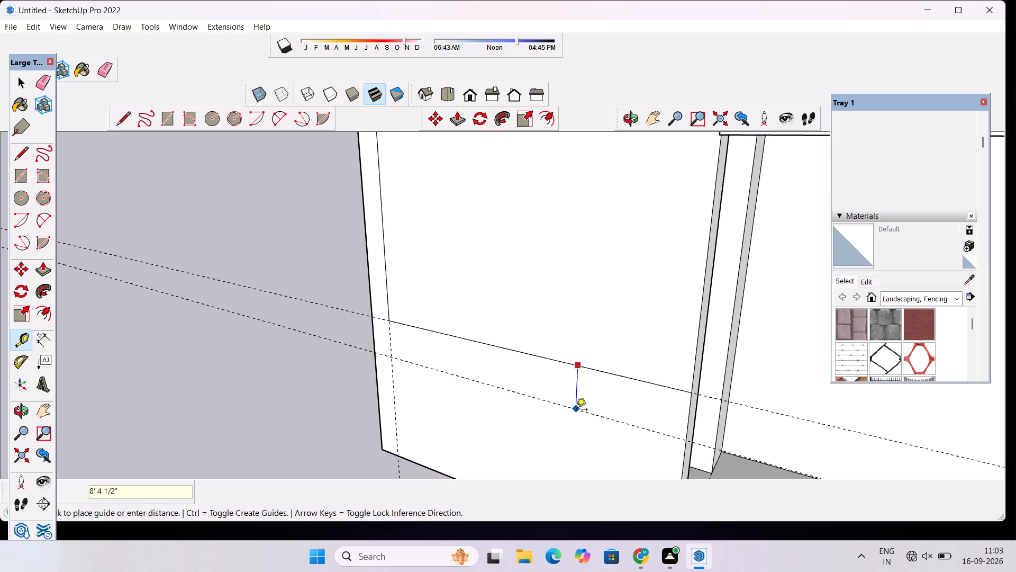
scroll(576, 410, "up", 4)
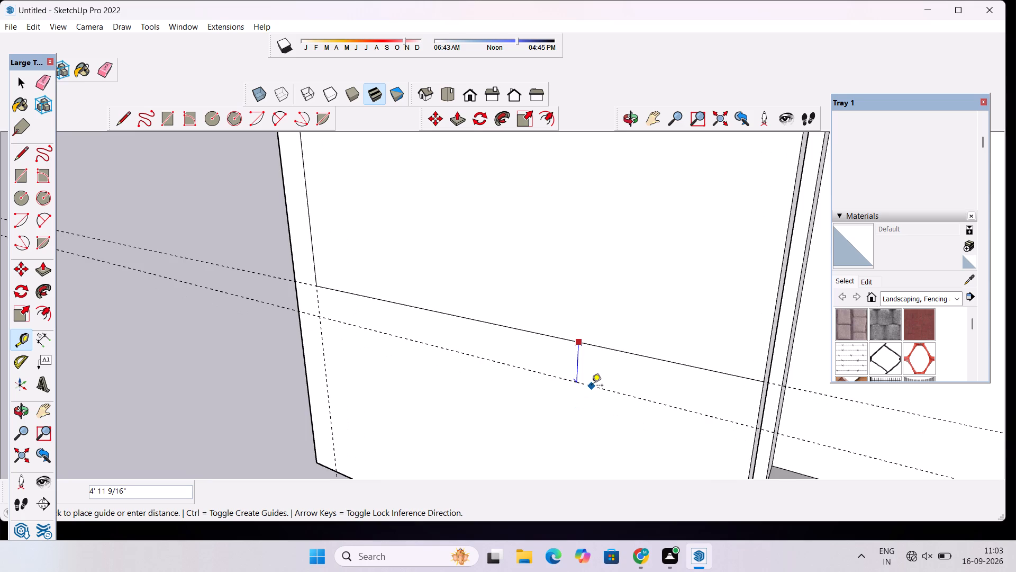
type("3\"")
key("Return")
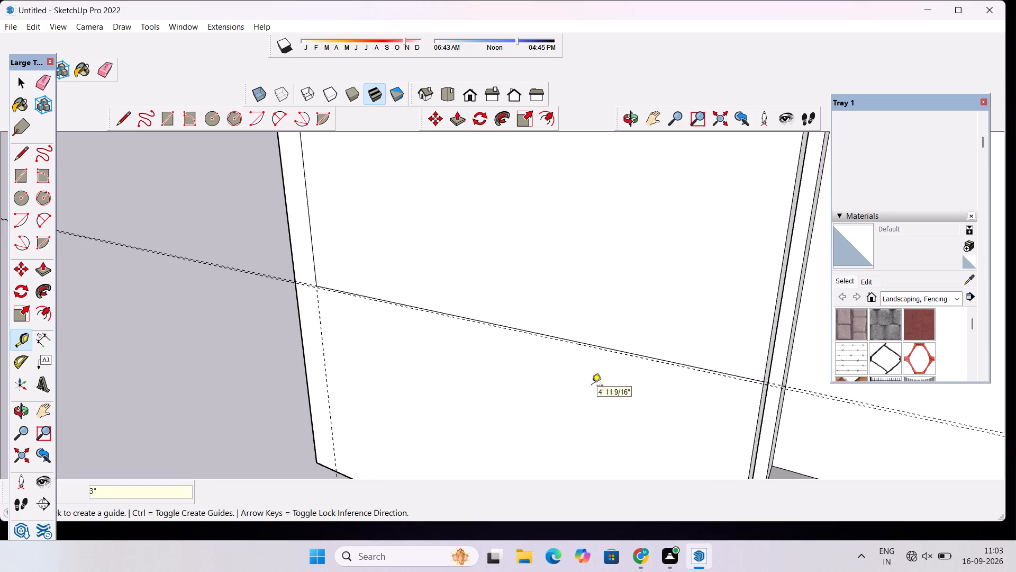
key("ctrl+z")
Place a horizontal guide 3' below the panel outline's bottom line.
left_click(626, 352)
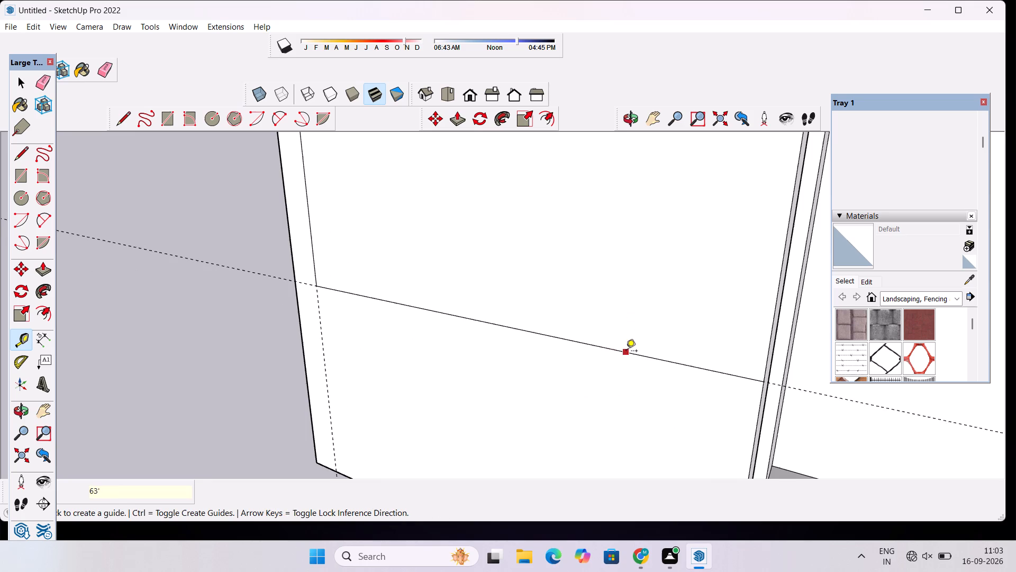
type("3'")
key("Return")
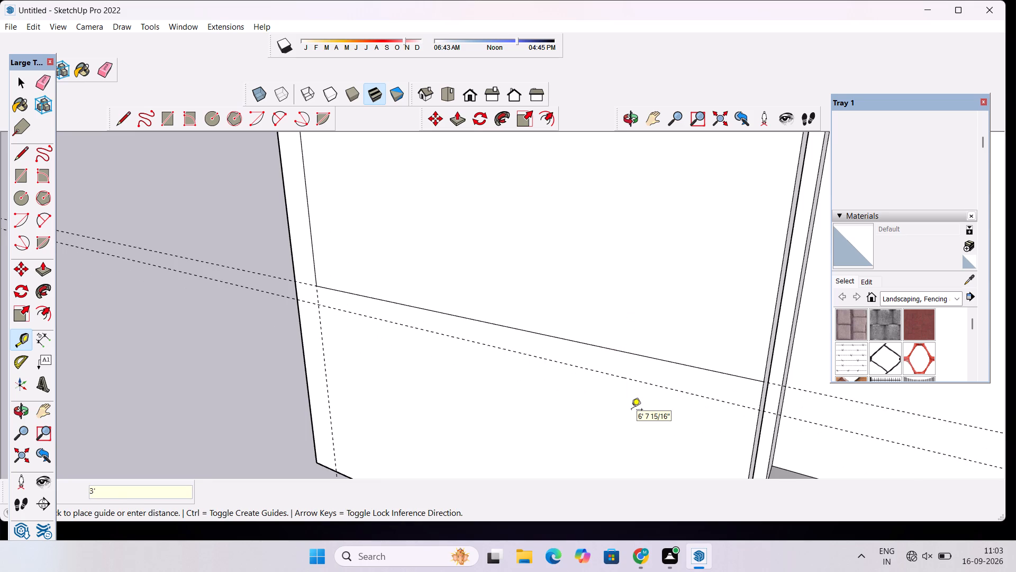
Examine the outlined front face of the tall block and the adjoining structure from several angles.
scroll(594, 181, "down", 7)
left_click(631, 128)
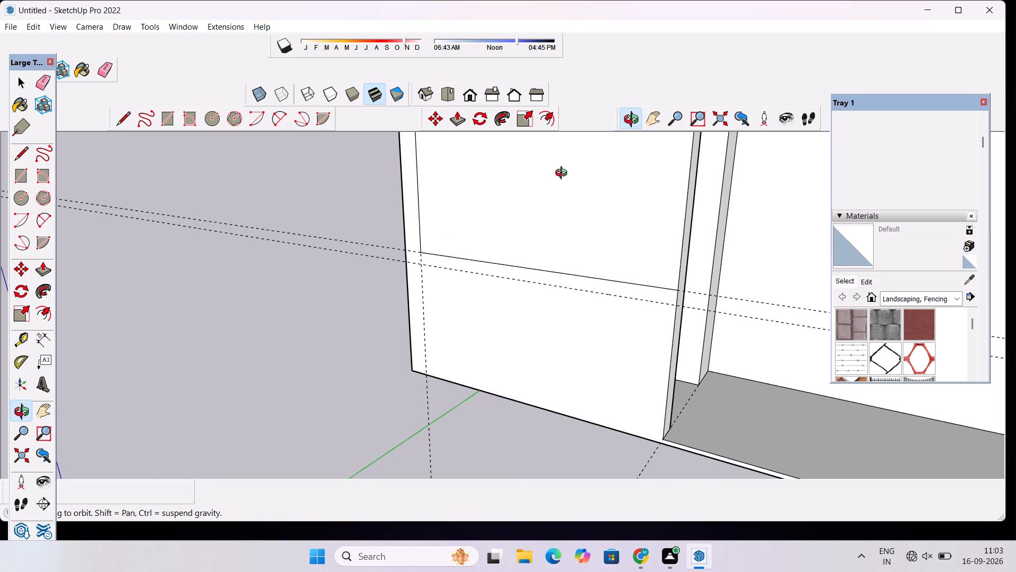
left_click_drag(449, 253, 546, 198)
scroll(540, 202, "down", 5)
left_click_drag(522, 226, 478, 346, "shift")
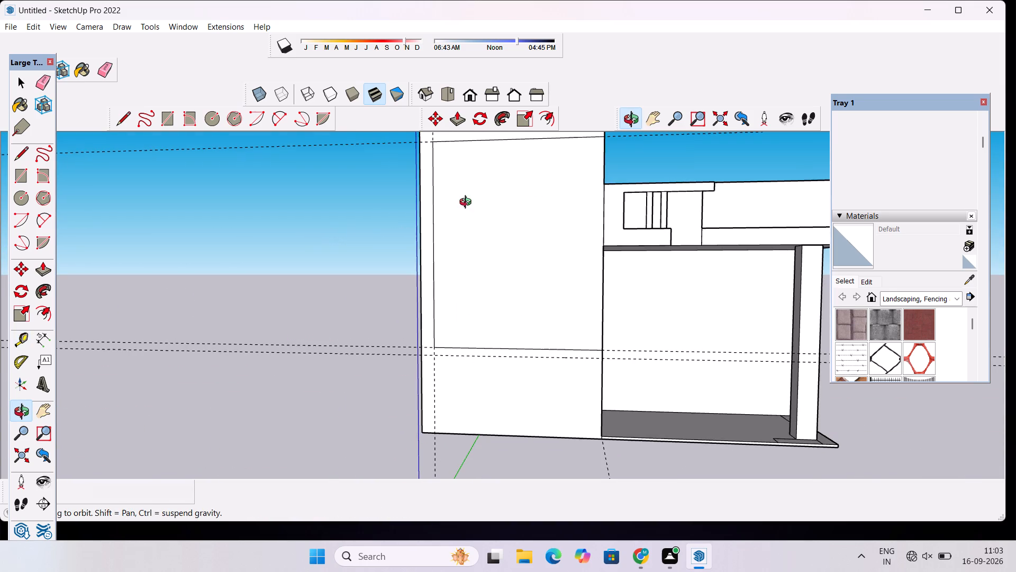
left_click_drag(468, 203, 456, 301, "shift")
scroll(442, 248, "up", 2)
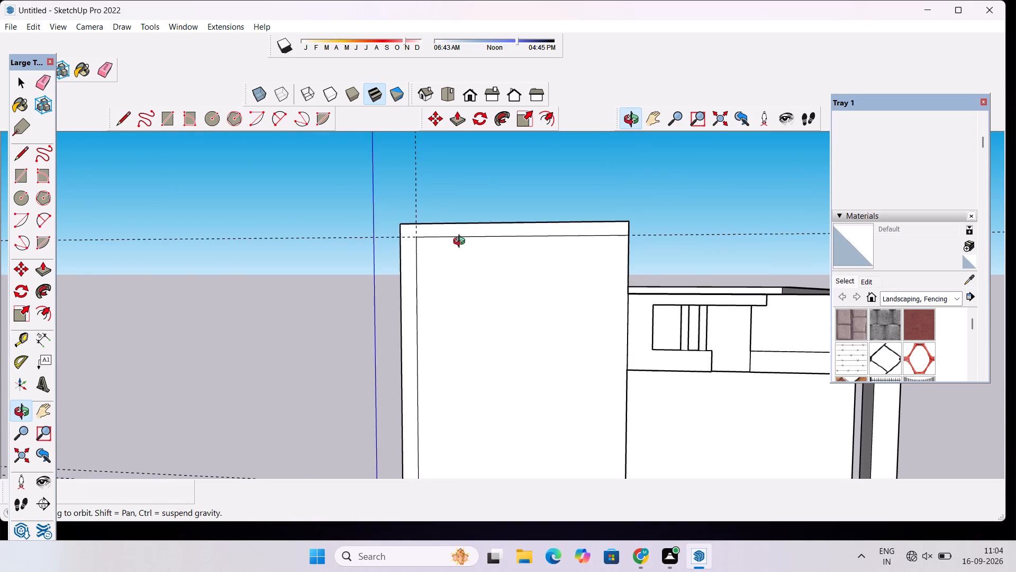
left_click_drag(506, 261, 537, 281)
scroll(488, 264, "down", 4)
left_click_drag(564, 252, 488, 267)
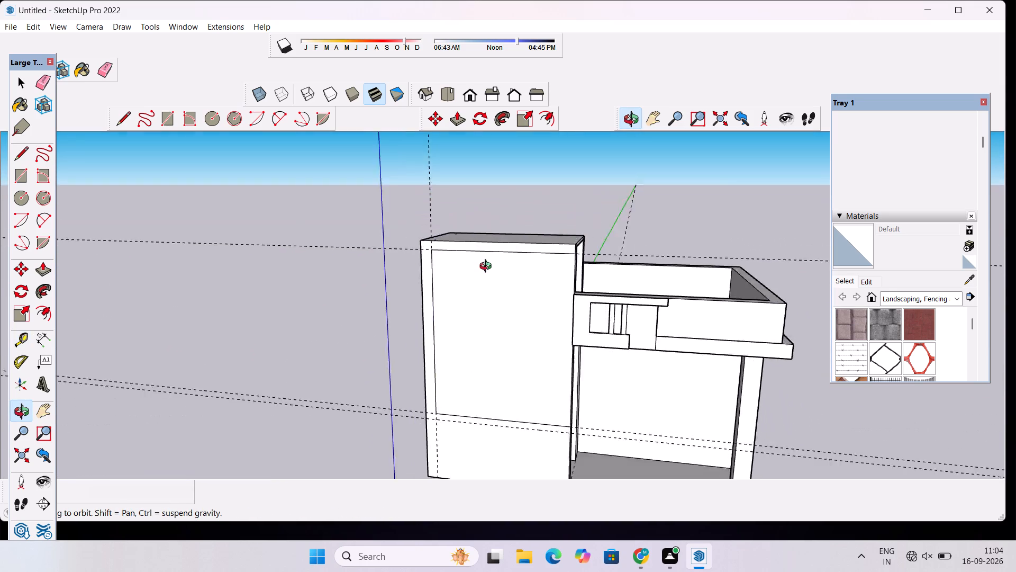
left_click_drag(488, 267, 298, 253)
left_click_drag(501, 271, 840, 335)
Draw a 5' line across the front post of the tall block's open side, from the end of the panel outline's top line.
scroll(536, 262, "up", 2)
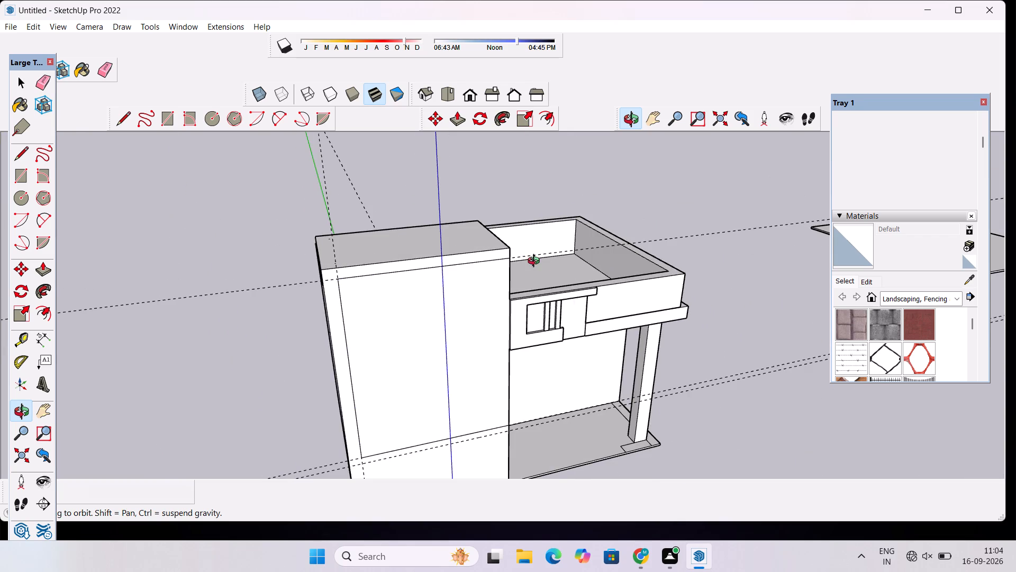
scroll(536, 262, "up", 1)
left_click_drag(577, 261, 444, 294)
left_click_drag(438, 310, 364, 307)
scroll(249, 258, "up", 5)
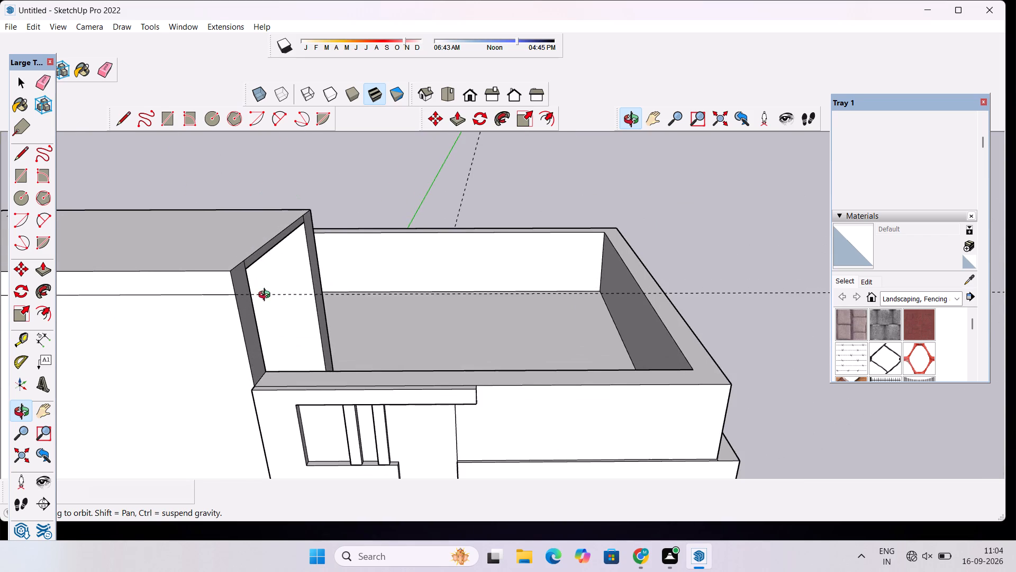
left_click_drag(269, 321, 228, 321)
scroll(224, 273, "up", 4)
left_click_drag(286, 287, 231, 292)
left_click_drag(252, 284, 283, 283, "shift")
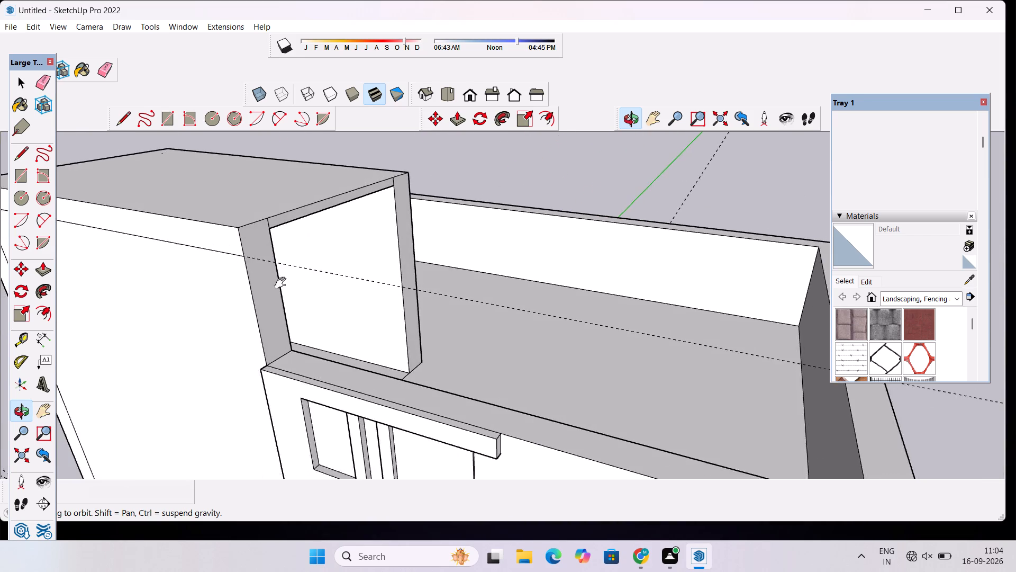
left_click_drag(283, 283, 320, 293, "shift")
scroll(321, 285, "up", 3)
left_click_drag(335, 270, 337, 296, "shift")
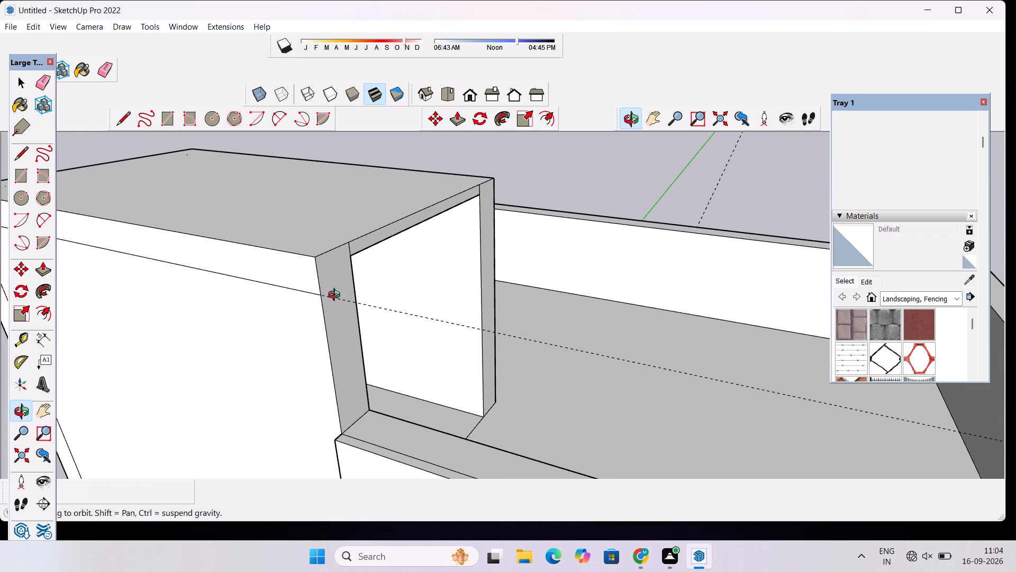
scroll(337, 296, "up", 3)
key("period")
scroll(337, 296, "up", 3)
key("l")
scroll(328, 295, "up", 4)
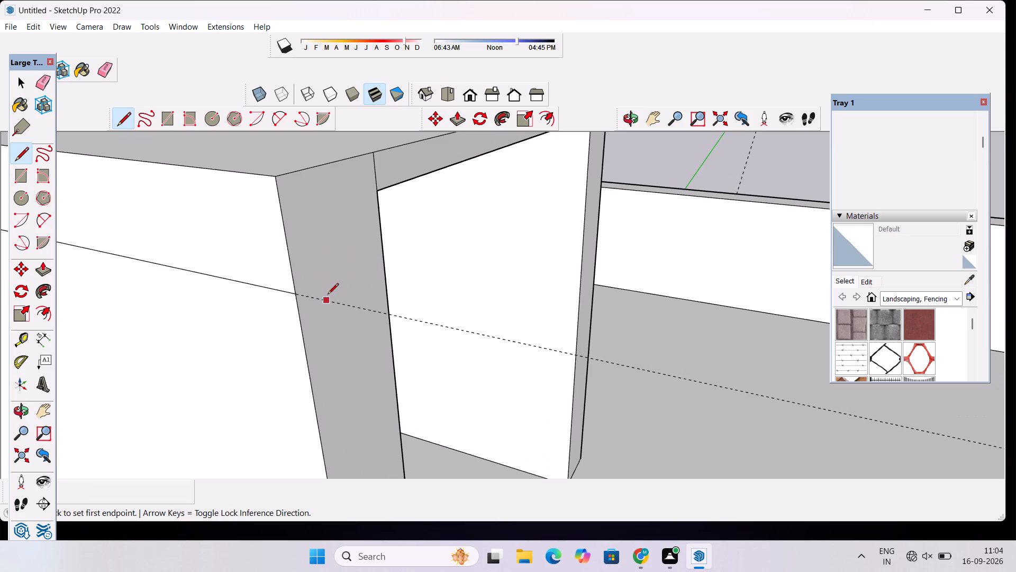
left_click(297, 296)
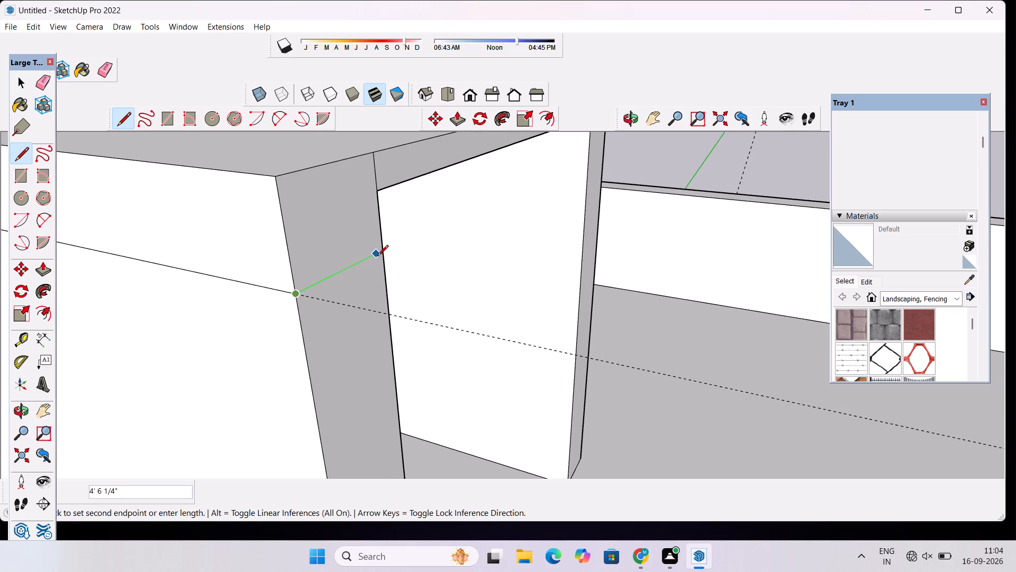
left_click(382, 249)
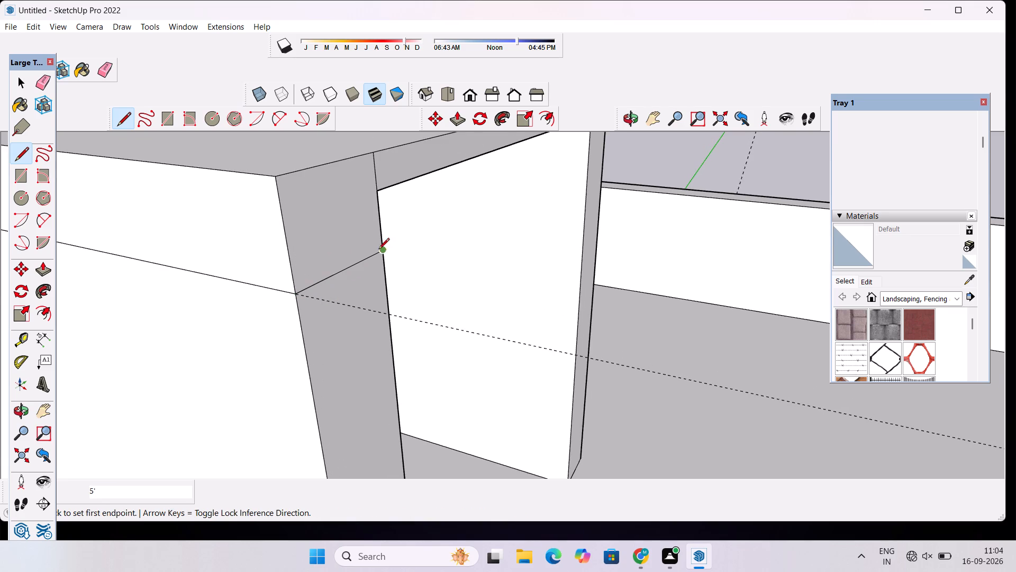
Draw a matching 5' line across the rear post of the tall block's open side, level with the front post's line.
left_click(628, 124)
left_click_drag(624, 275, 551, 280)
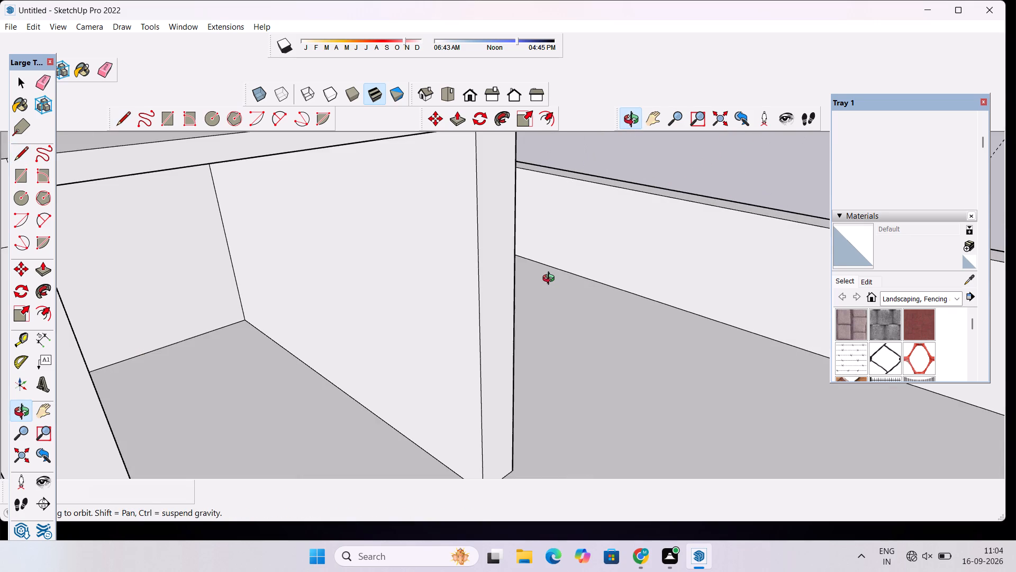
scroll(551, 280, "down", 5)
left_click_drag(460, 292, 456, 319)
scroll(413, 325, "up", 2, "shift")
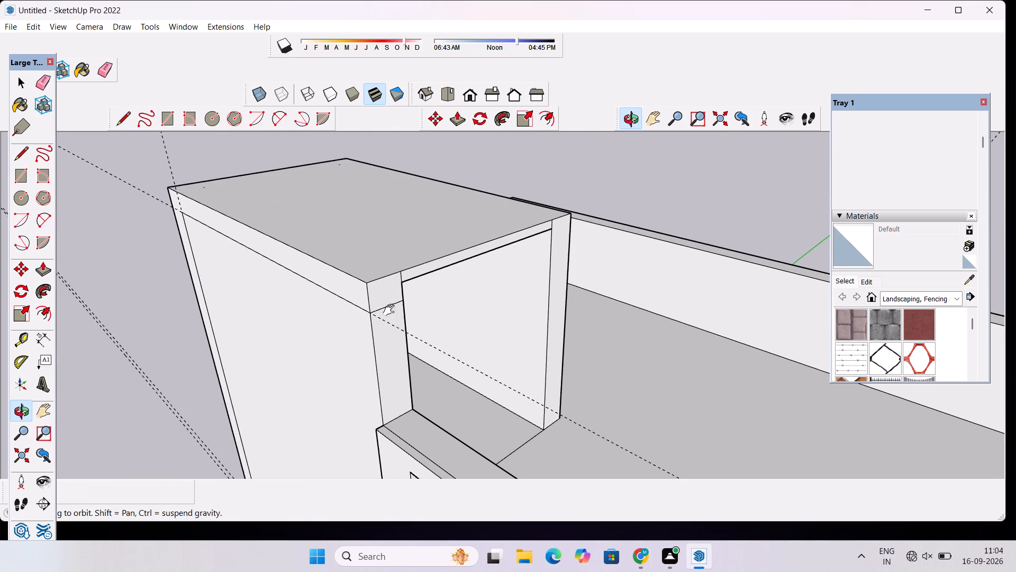
scroll(394, 302, "up", 4, "shift")
left_click_drag(430, 297, 415, 317, "shift")
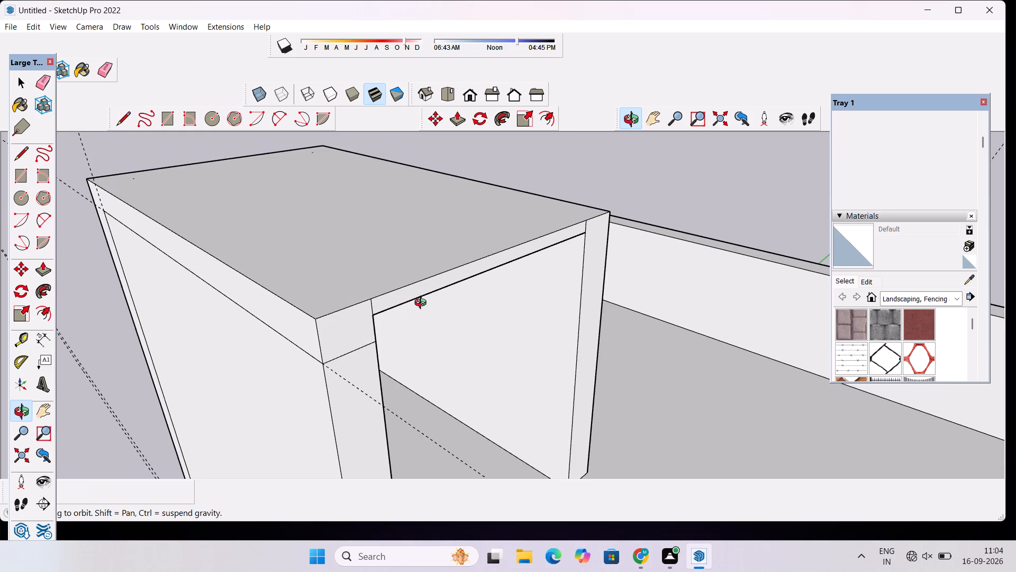
key("l")
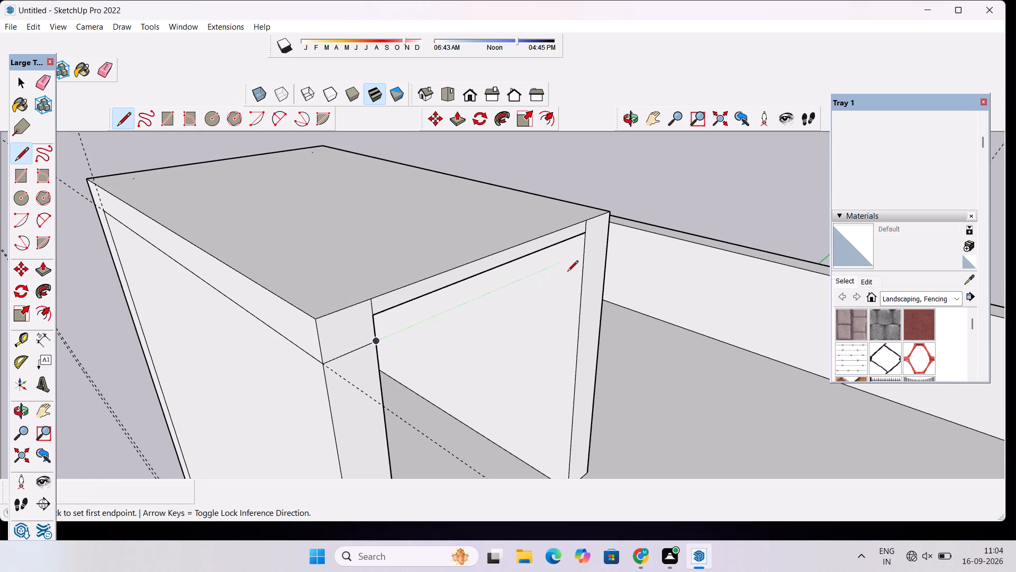
left_click(584, 252)
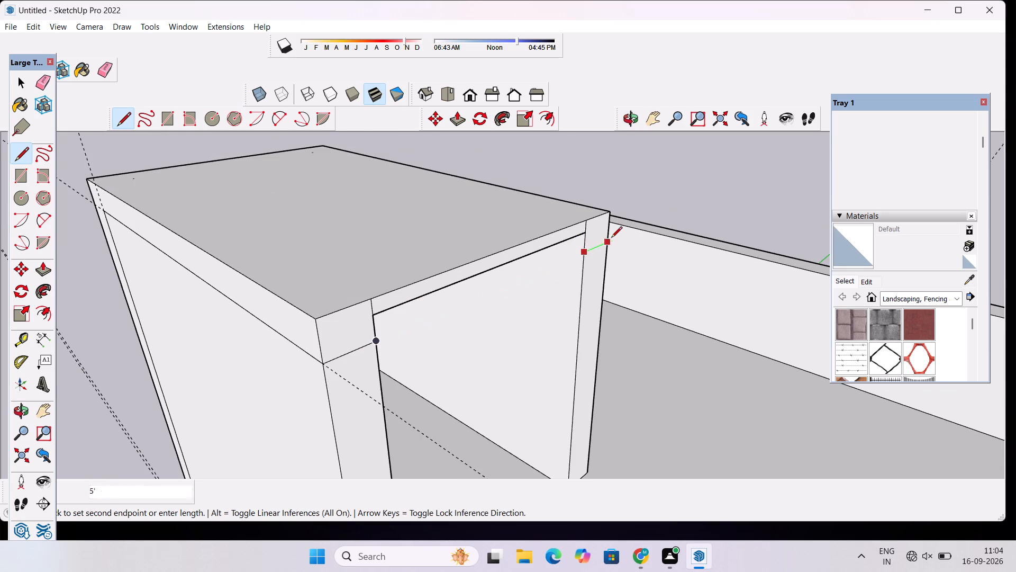
left_click(610, 239)
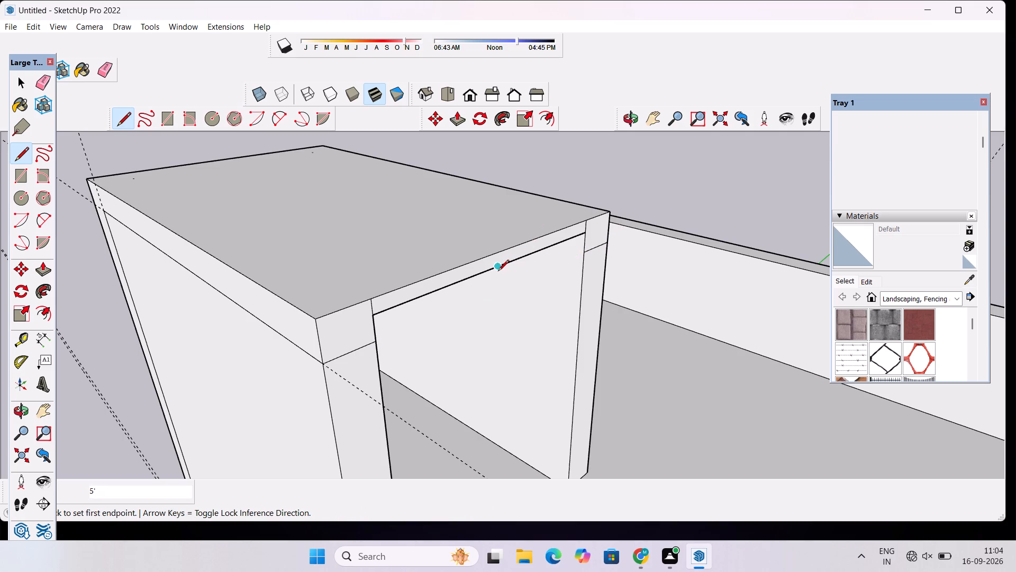
key("space")
Push/Pull the underside of the tall block's roof down 2' 6" to the level of the post lines.
scroll(497, 272, "down", 3)
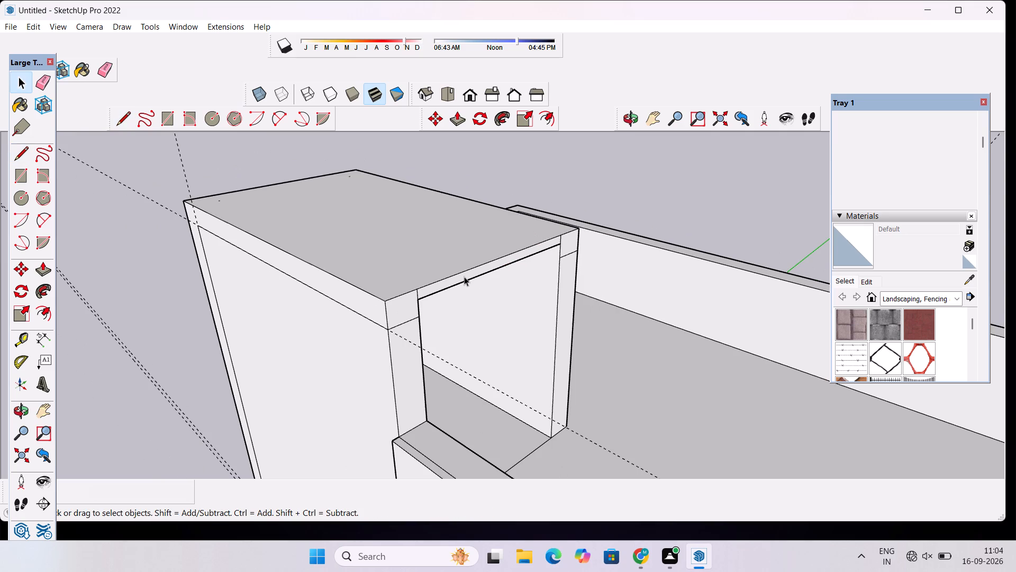
scroll(464, 276, "up", 1)
left_click(629, 118)
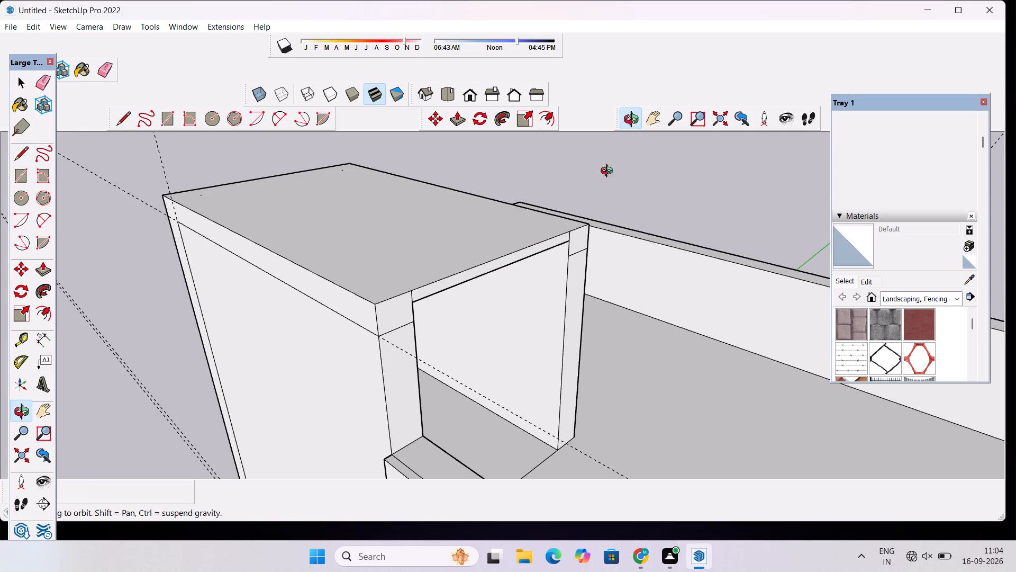
left_click_drag(594, 281, 535, 283)
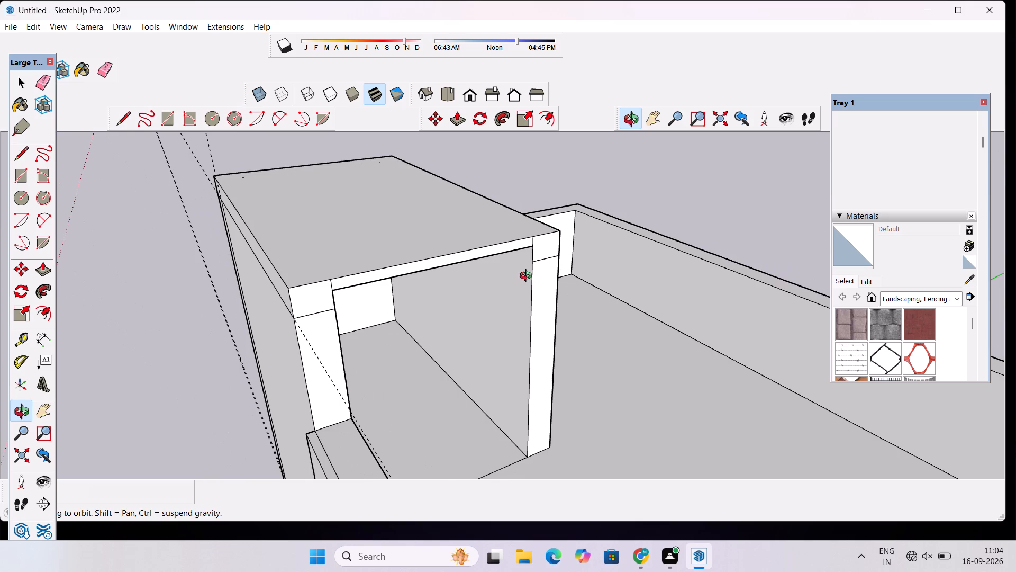
scroll(528, 277, "down", 1)
left_click_drag(588, 297, 513, 302)
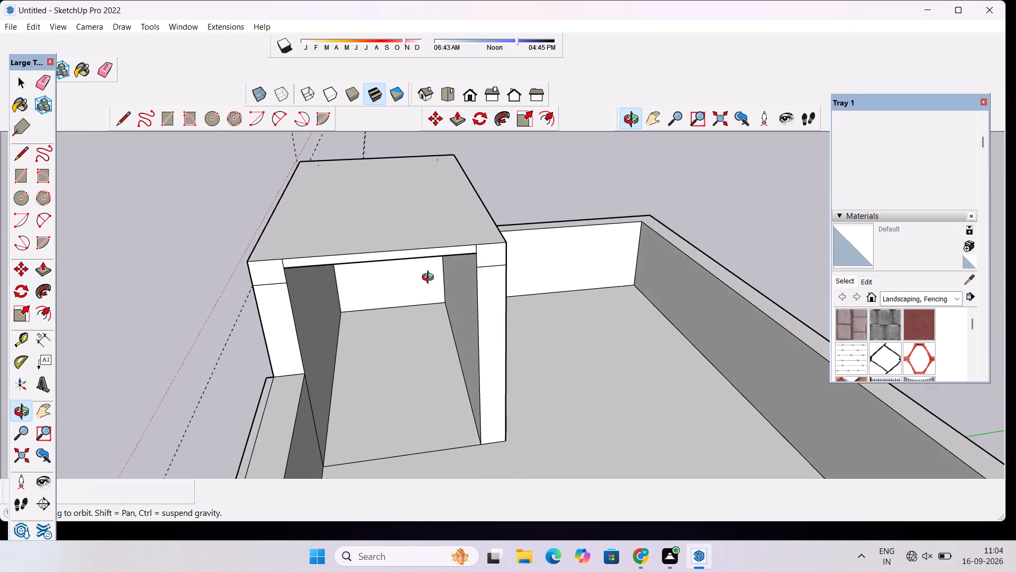
left_click_drag(444, 272, 489, 246)
scroll(437, 258, "up", 3)
left_click_drag(451, 303, 455, 260)
scroll(461, 250, "down", 2)
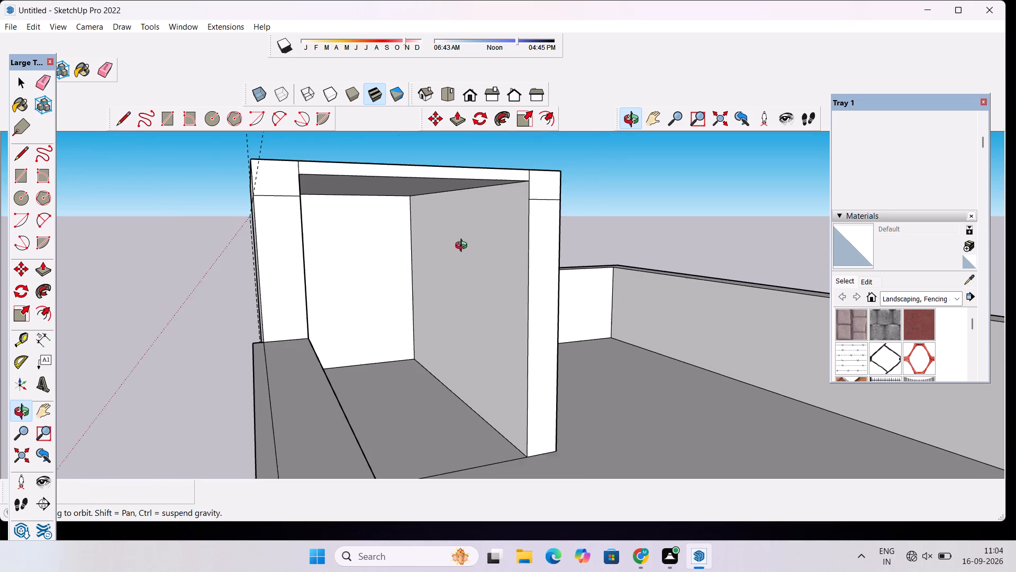
left_click_drag(470, 242, 491, 286, "shift")
left_click_drag(487, 281, 486, 287)
key("p")
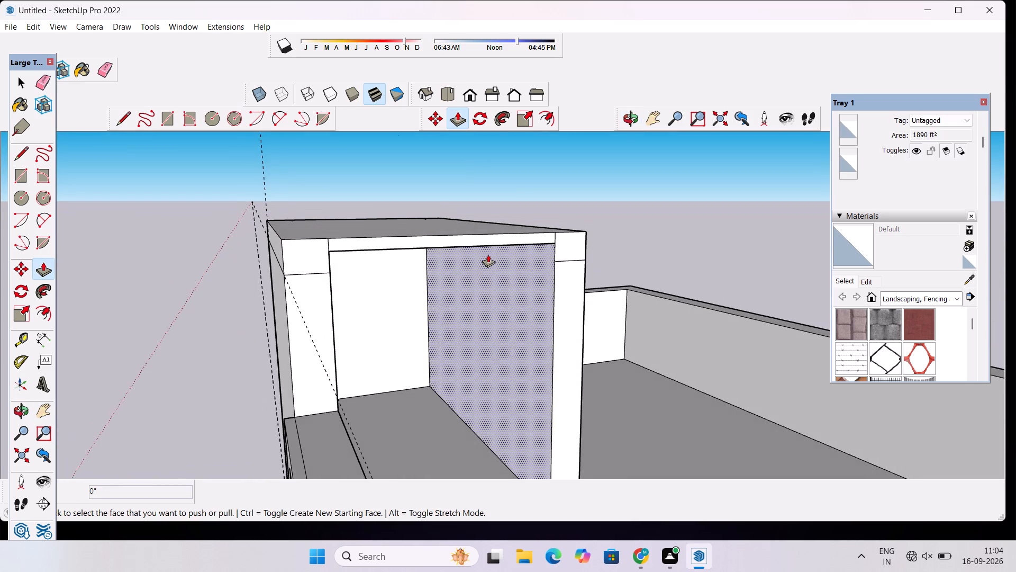
scroll(488, 255, "up", 7)
left_click(629, 121)
left_click_drag(551, 306, 546, 275)
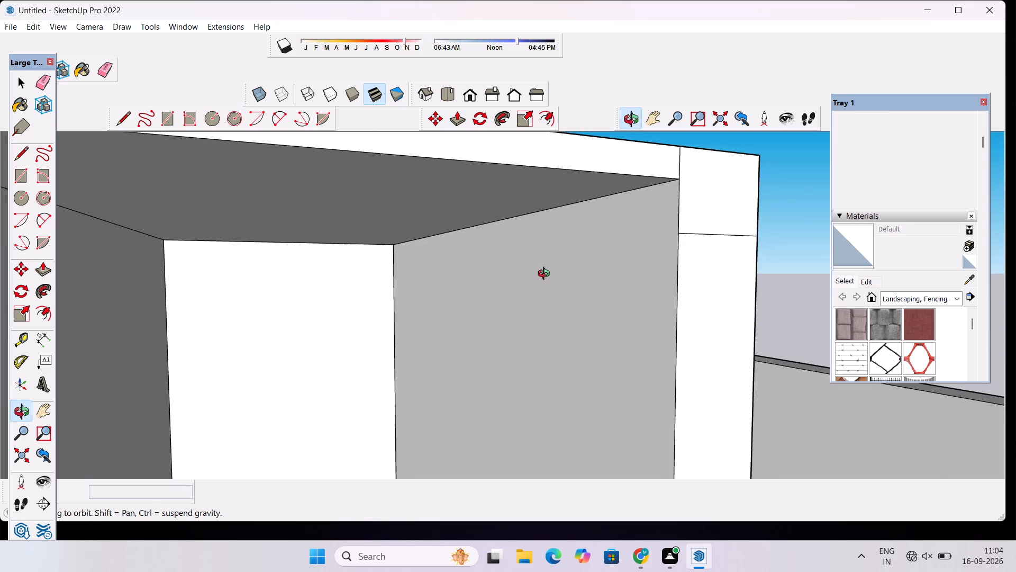
scroll(546, 275, "down", 2)
left_click_drag(546, 275, 538, 314, "shift")
scroll(540, 291, "down", 4)
left_click_drag(514, 314, 522, 301)
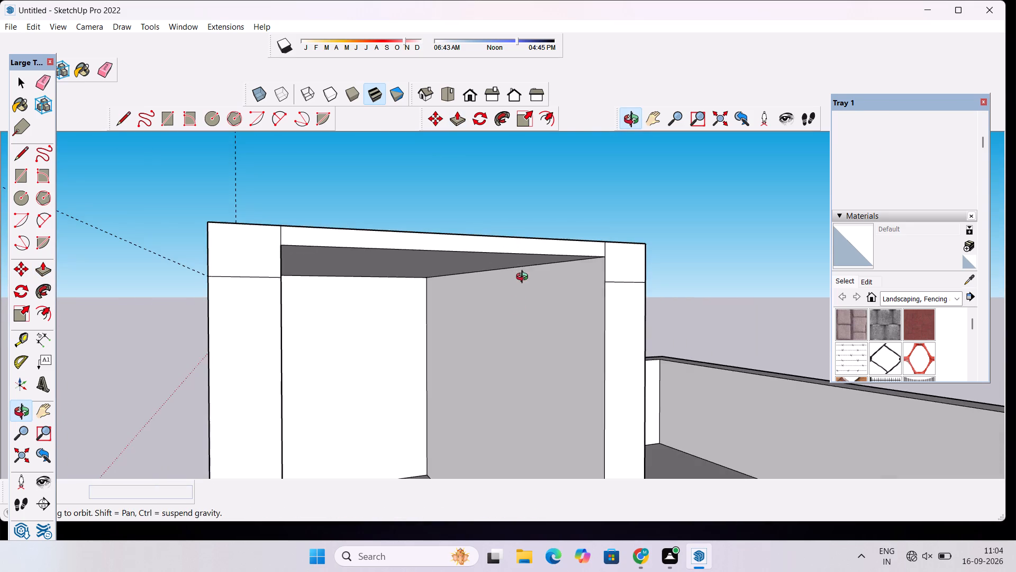
left_click_drag(524, 273, 508, 300)
key("p")
left_click(494, 286)
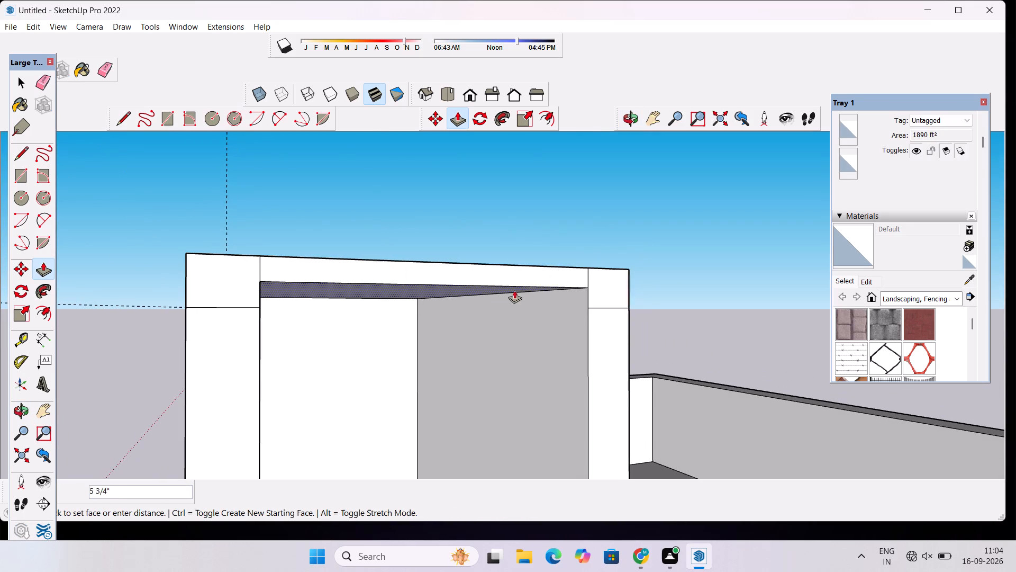
left_click(588, 308)
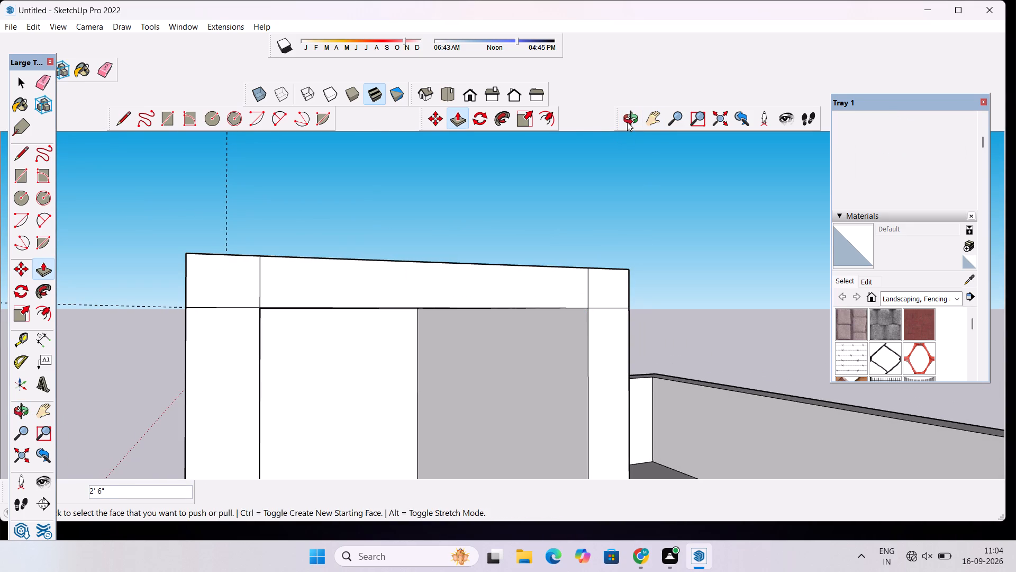
Erase the two short vertical edges dividing the roof beam from the post tops on the tall block's open side.
left_click(627, 122)
left_click_drag(567, 215, 567, 265)
scroll(567, 260, "down", 10)
left_click_drag(513, 312, 618, 319)
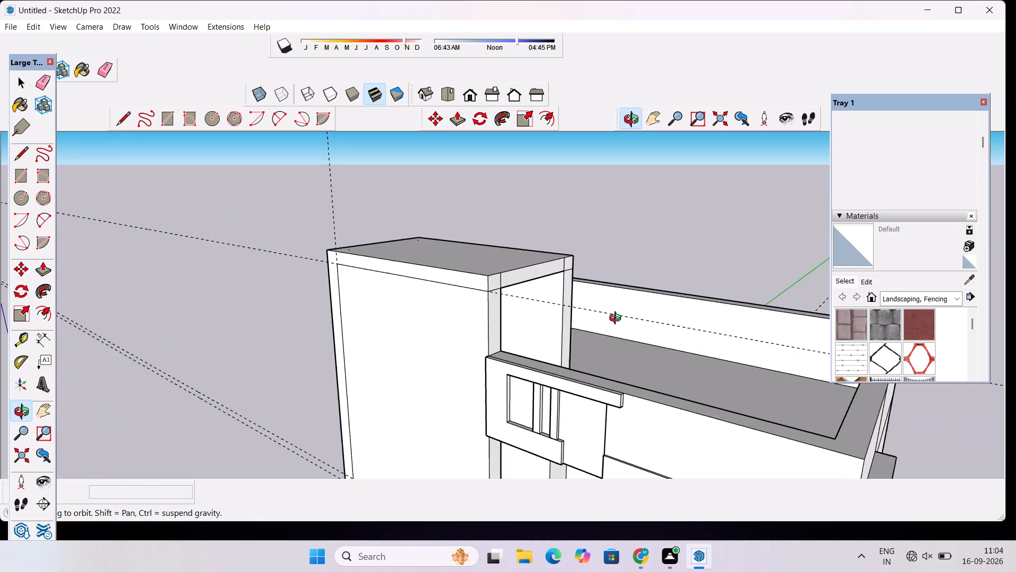
left_click_drag(618, 319, 671, 318)
scroll(583, 291, "up", 4)
left_click_drag(606, 297, 459, 291)
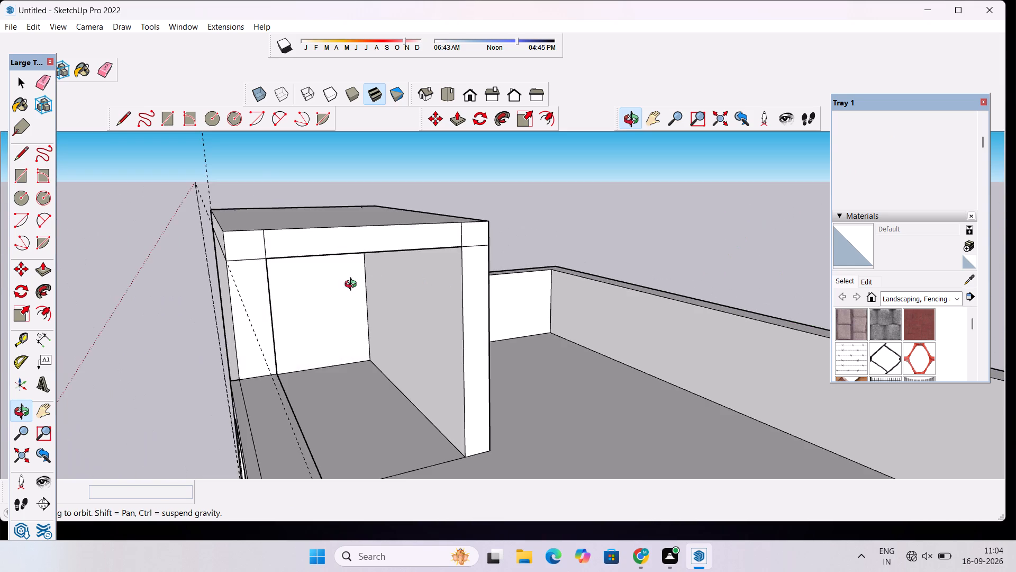
left_click_drag(333, 240, 328, 224)
left_click_drag(352, 250, 466, 276, "shift")
scroll(513, 291, "down", 3)
left_click_drag(585, 316, 528, 301)
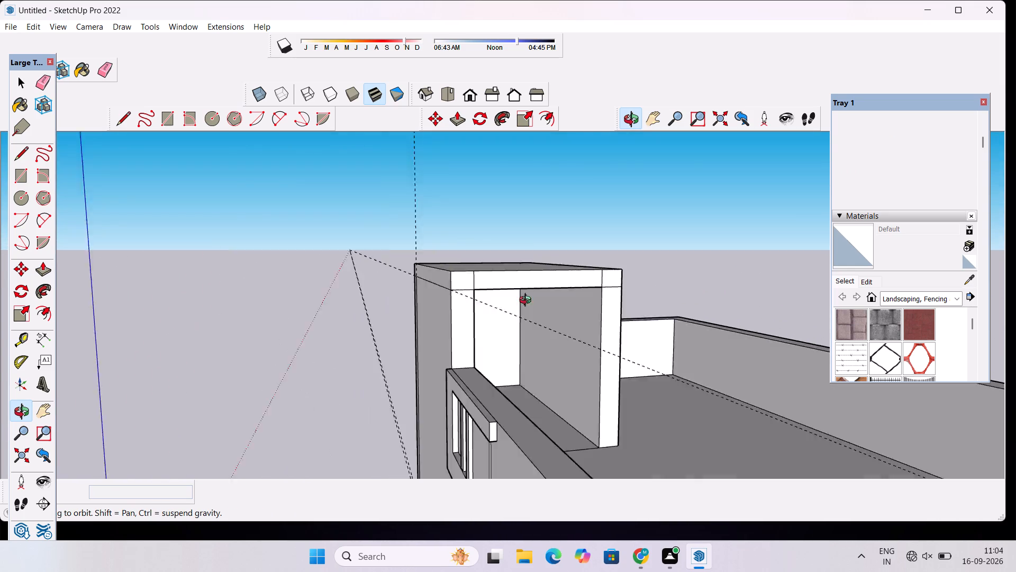
left_click_drag(528, 301, 457, 269)
scroll(455, 267, "up", 4)
left_click_drag(467, 281, 478, 296)
scroll(478, 296, "up", 2)
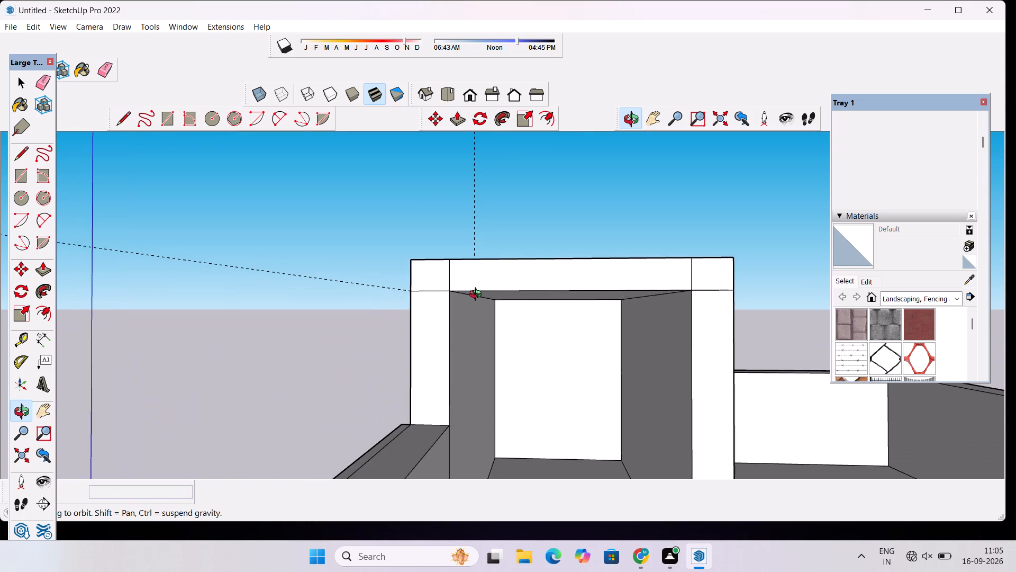
key("e")
left_click(447, 270)
left_click_drag(446, 263, 444, 272)
left_click_drag(737, 267, 725, 269)
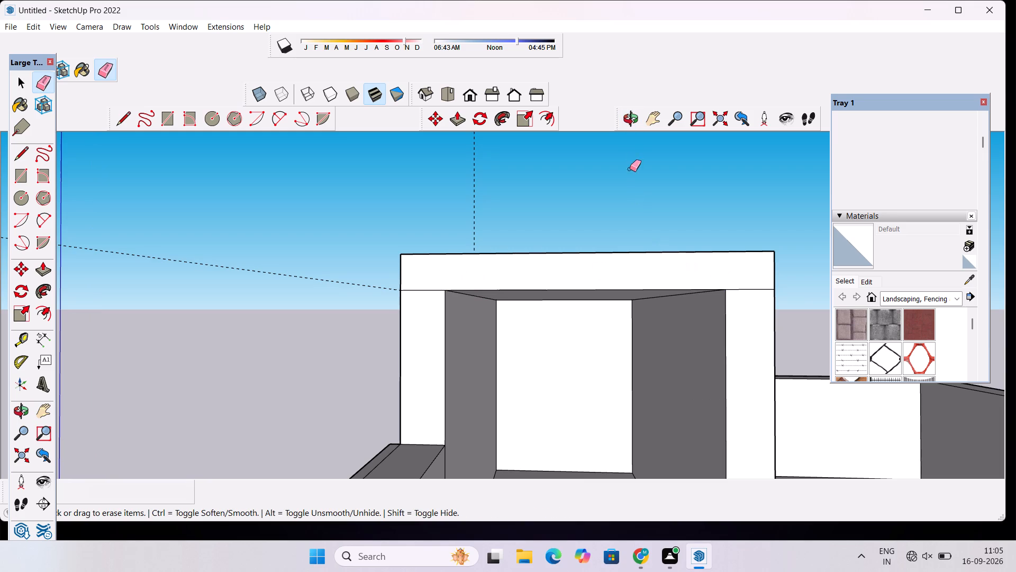
Examine the tall block's roof beam, posts and front face outline from several angles.
left_click(627, 116)
scroll(551, 210, "down", 2)
left_click_drag(551, 216, 597, 281)
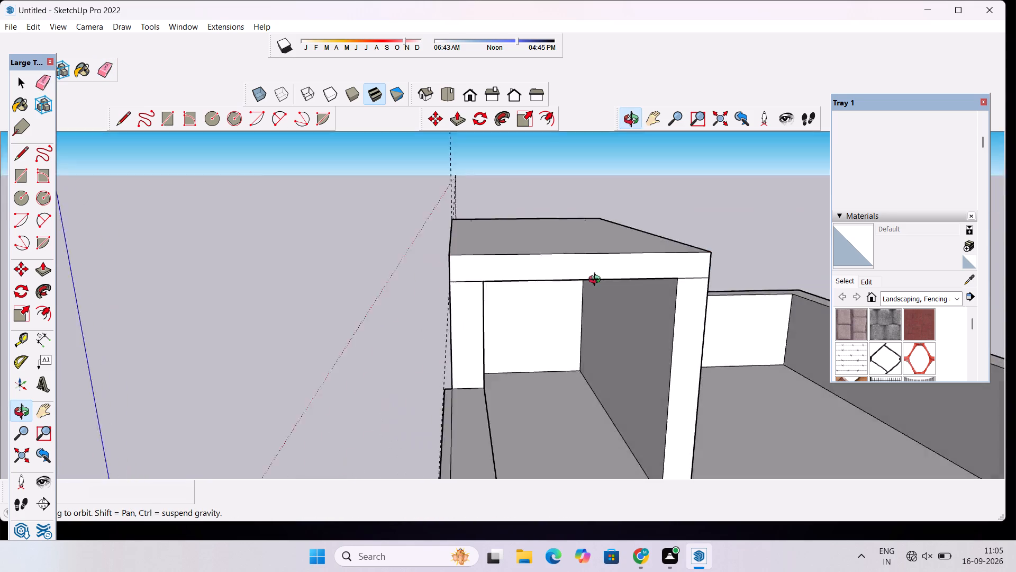
left_click_drag(597, 281, 832, 317)
scroll(561, 293, "down", 4)
left_click_drag(547, 318, 614, 321)
scroll(620, 317, "up", 1)
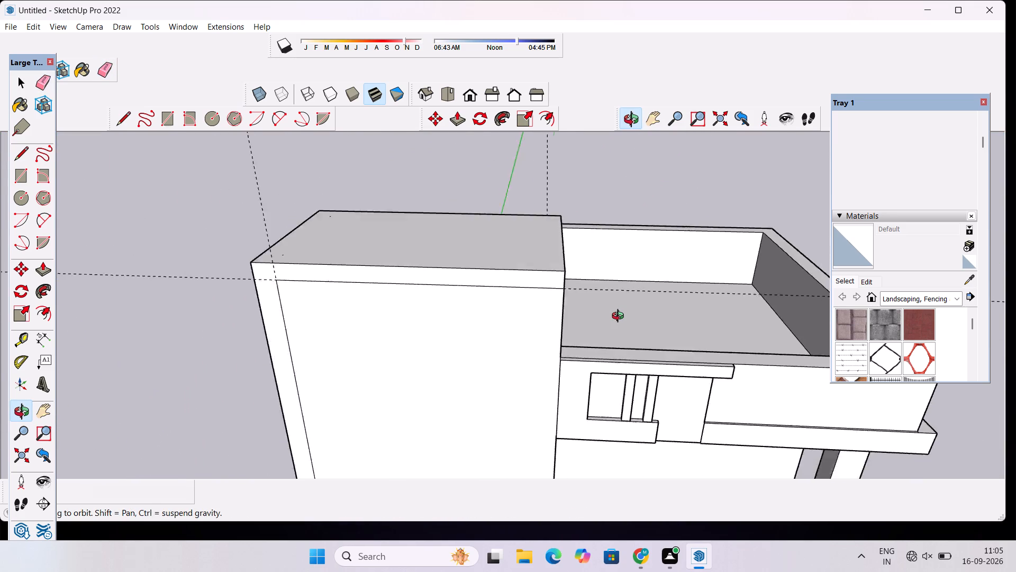
scroll(620, 317, "up", 2)
left_click_drag(628, 312, 433, 283)
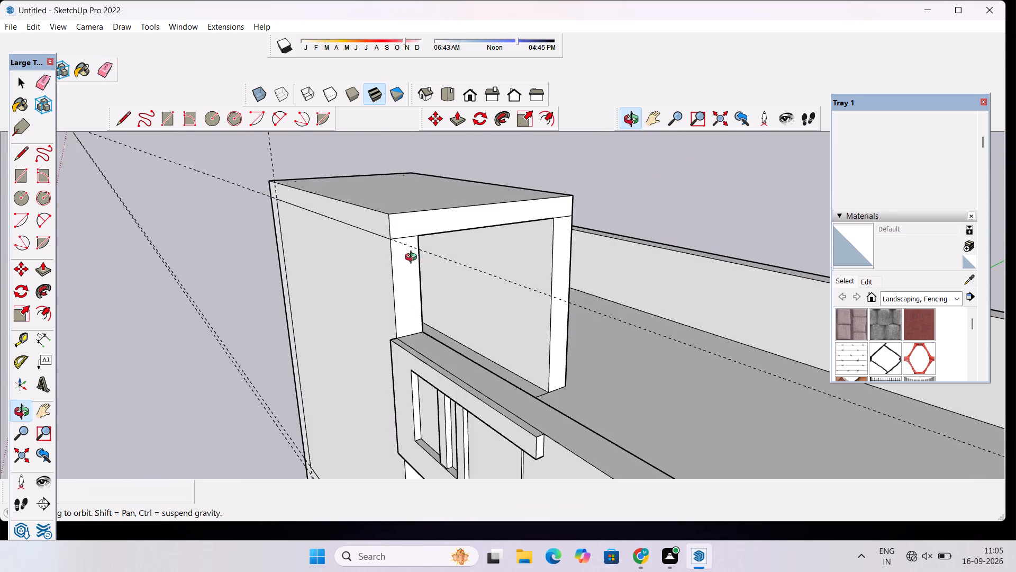
scroll(403, 234, "up", 5)
left_click_drag(403, 234, 449, 263, "shift")
scroll(449, 263, "up", 3)
left_click_drag(489, 300, 439, 297)
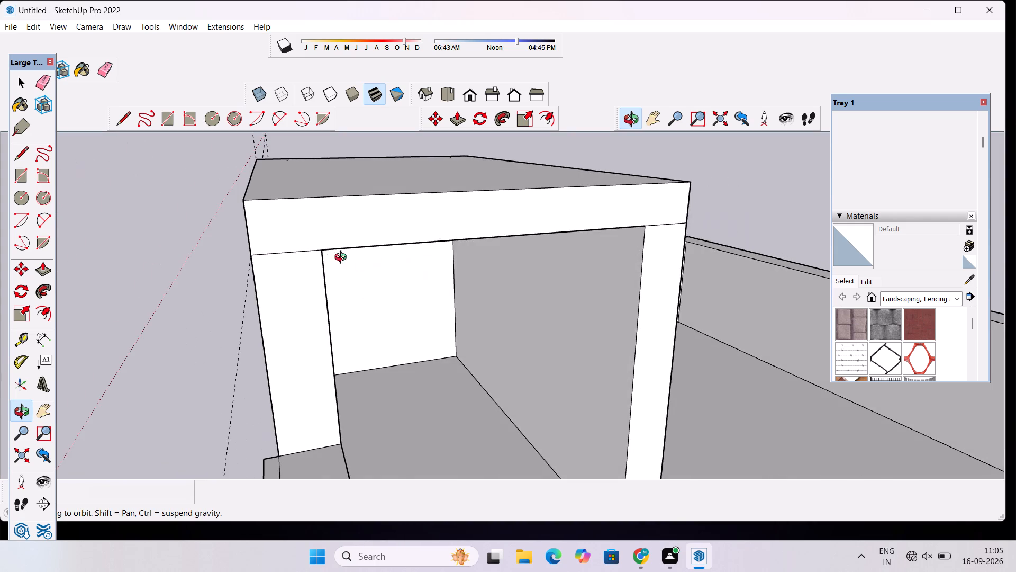
left_click_drag(331, 249, 425, 290, "shift")
key("e")
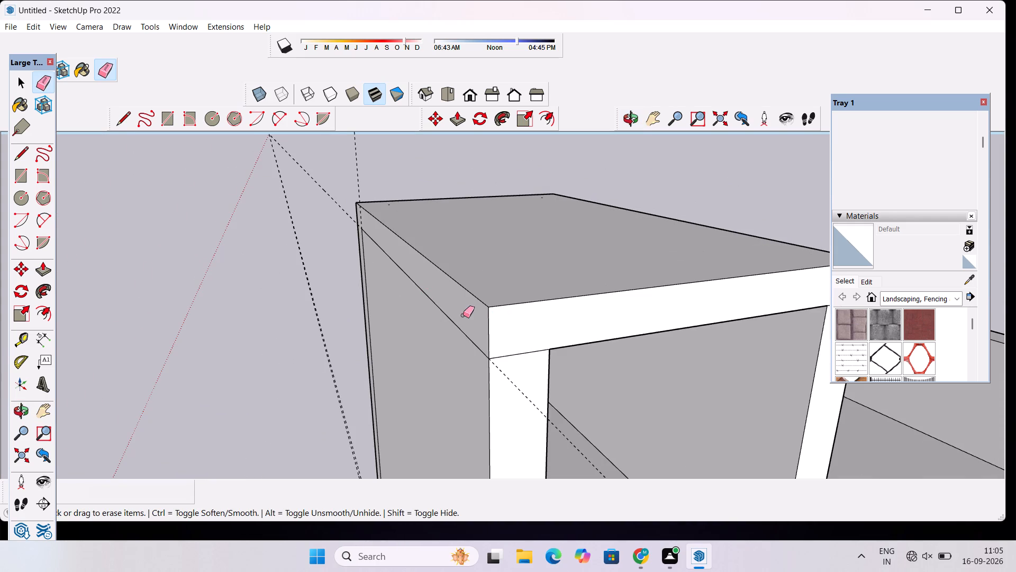
left_click(624, 119)
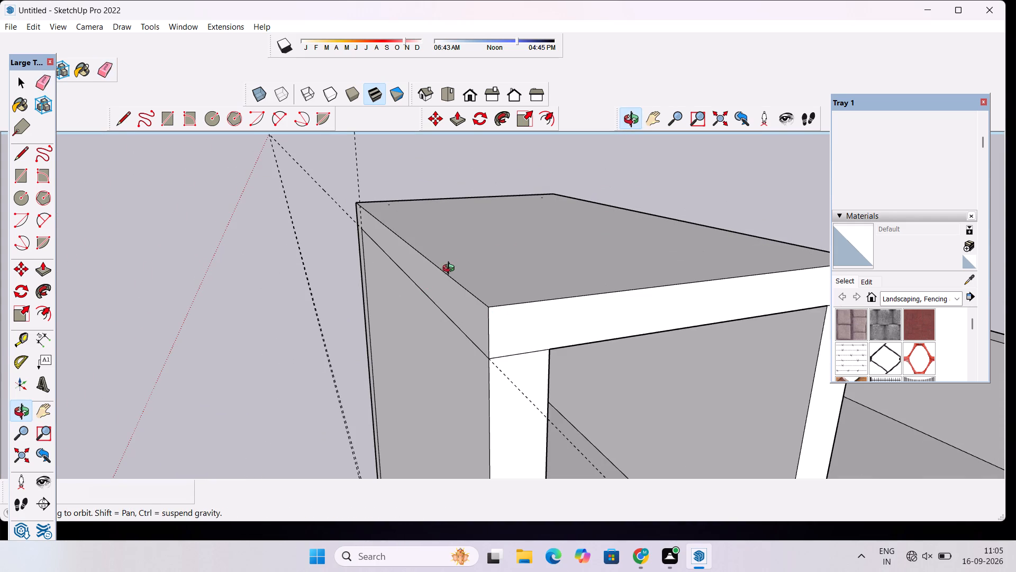
left_click_drag(450, 272, 538, 295)
scroll(538, 295, "down", 2)
left_click_drag(488, 324, 528, 330)
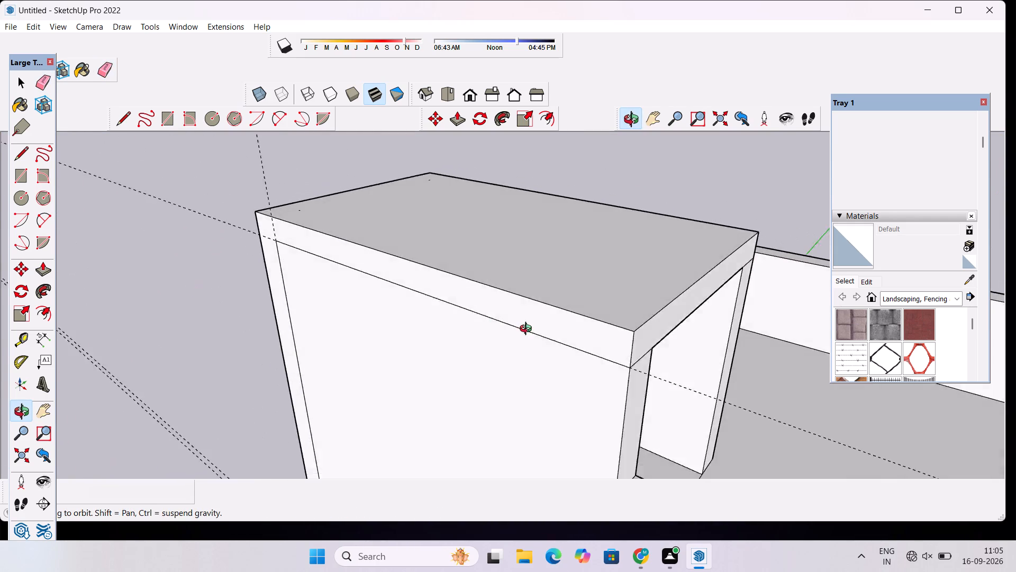
Push/Pull the end face of the tall block's roof beam on the open side outward 15'.
left_click_drag(528, 330, 564, 318)
left_click_drag(591, 285, 501, 291, "shift")
scroll(495, 291, "down", 1)
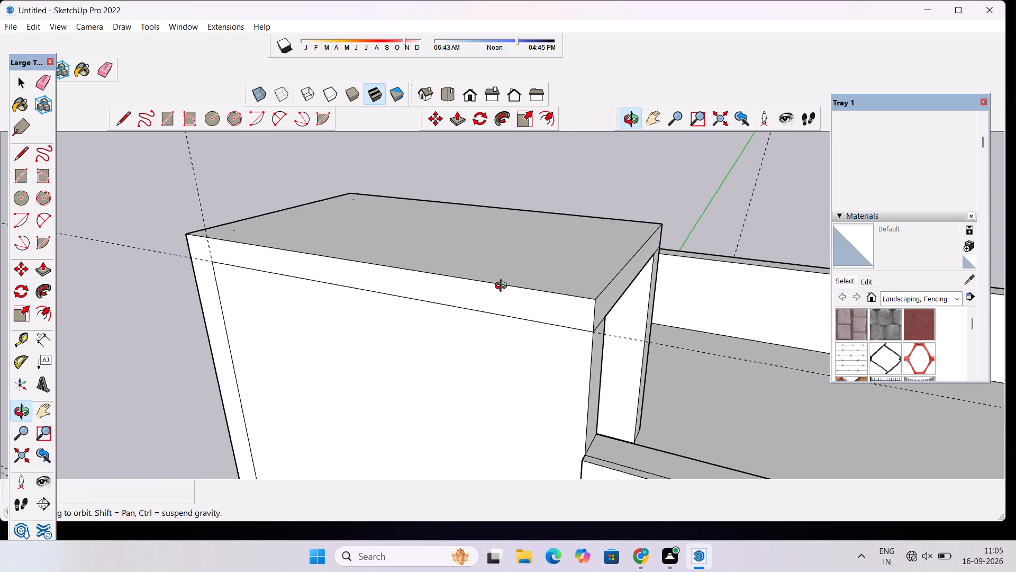
left_click_drag(646, 307, 506, 276)
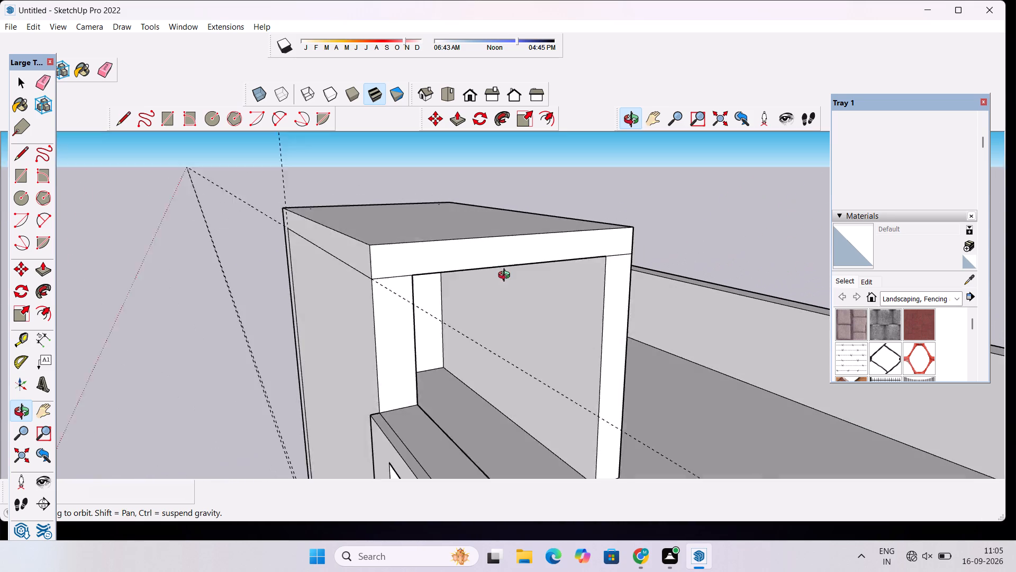
left_click_drag(506, 276, 495, 276)
left_click_drag(456, 288, 496, 299)
key("p")
left_click(510, 271)
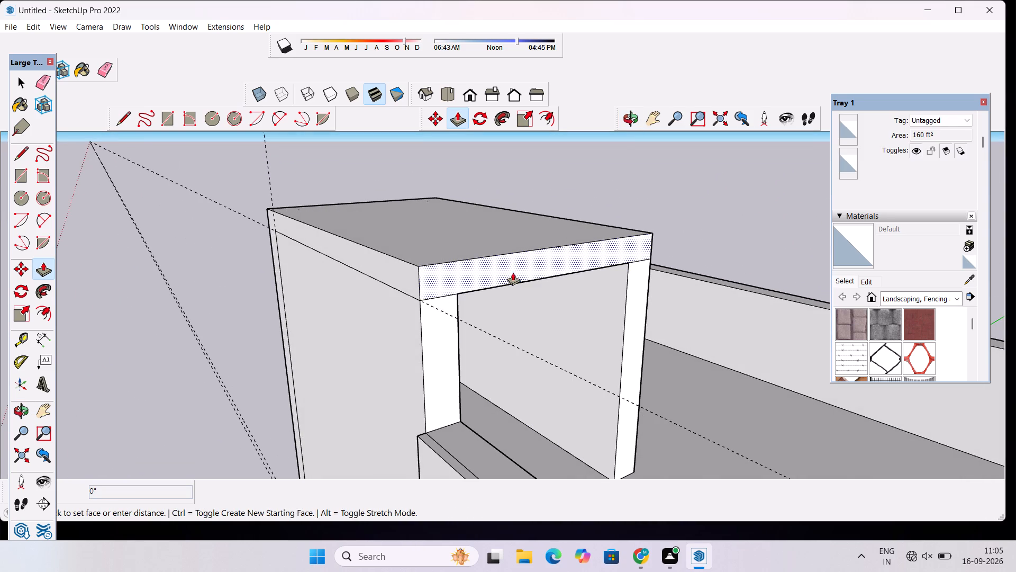
scroll(520, 278, "down", 2)
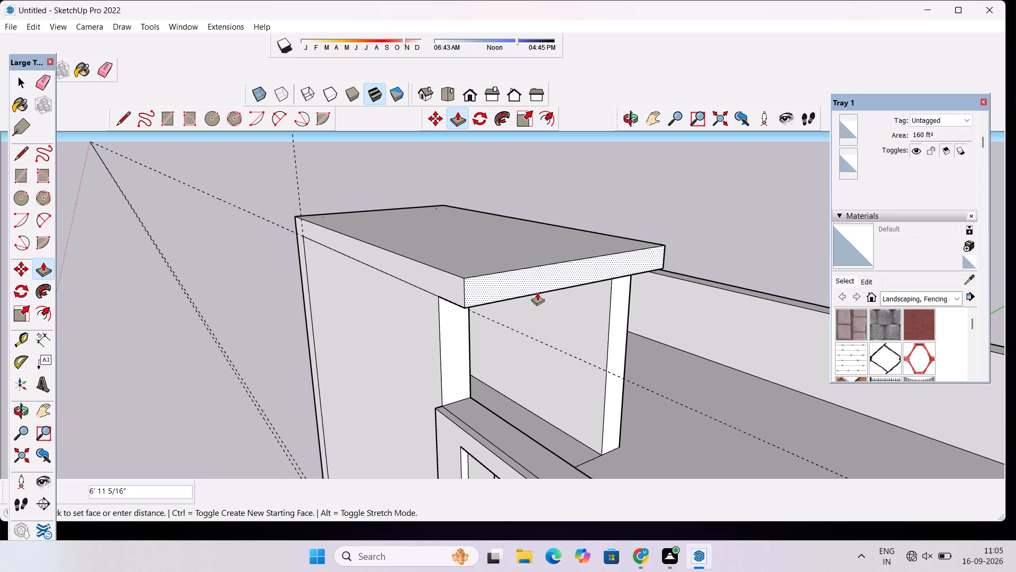
scroll(537, 292, "down", 2)
type("15'")
key("Return")
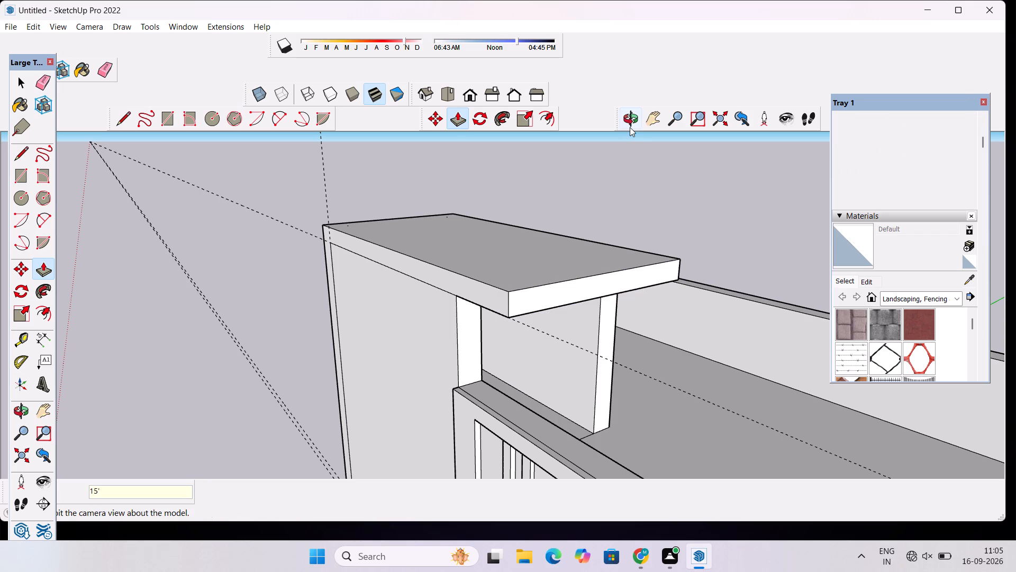
Examine the tall block's roof overhang, its underside and posts, and its relation to the lower wing from several angles.
left_click(630, 127)
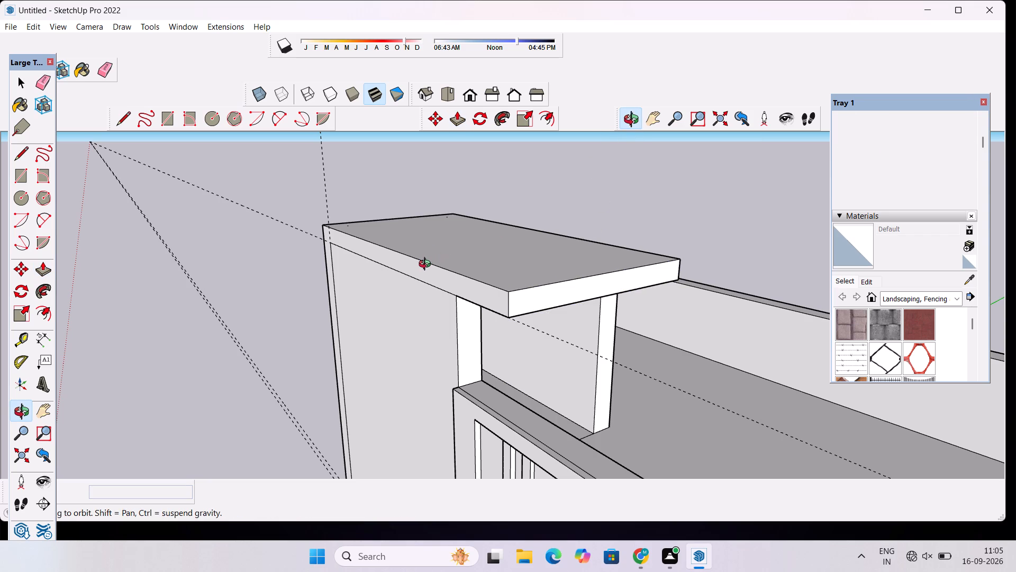
scroll(428, 267, "down", 5)
left_click_drag(402, 313, 545, 289)
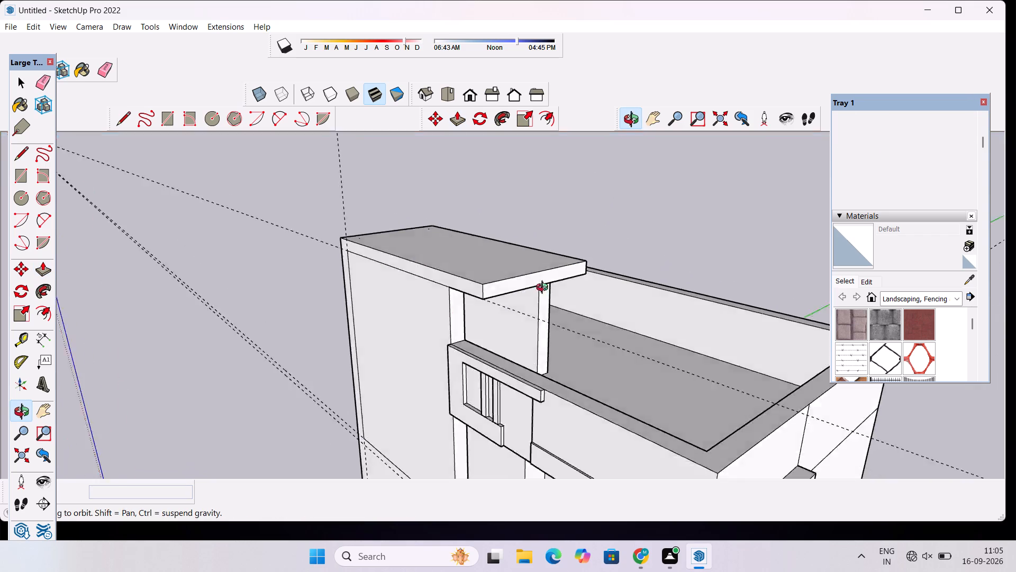
left_click_drag(545, 289, 585, 172)
scroll(548, 219, "up", 3)
left_click_drag(544, 230, 547, 294)
scroll(551, 284, "up", 4)
left_click_drag(605, 259, 489, 216)
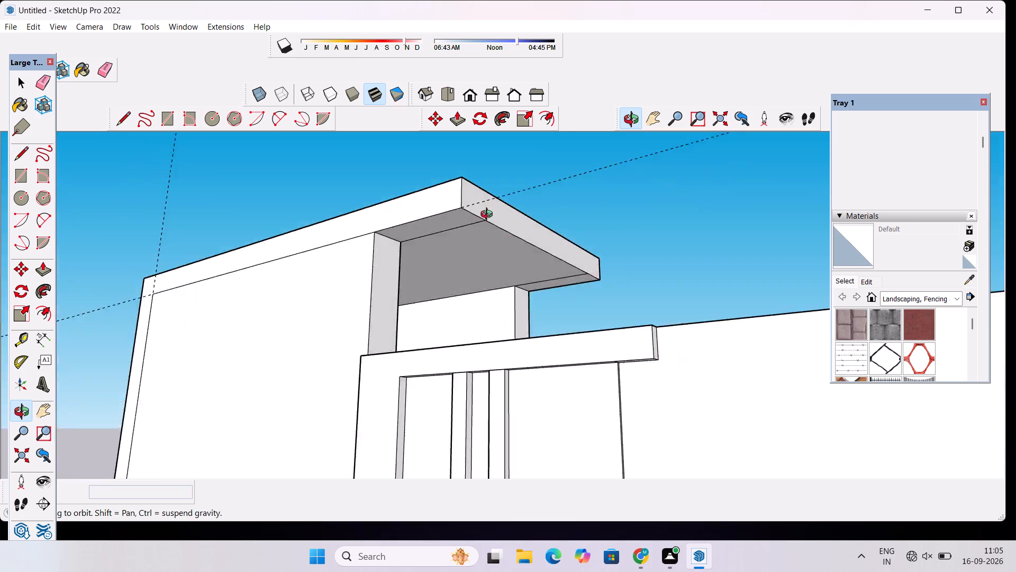
left_click_drag(489, 216, 451, 169)
left_click_drag(482, 195, 485, 246)
scroll(453, 208, "up", 4)
left_click_drag(509, 210, 486, 261)
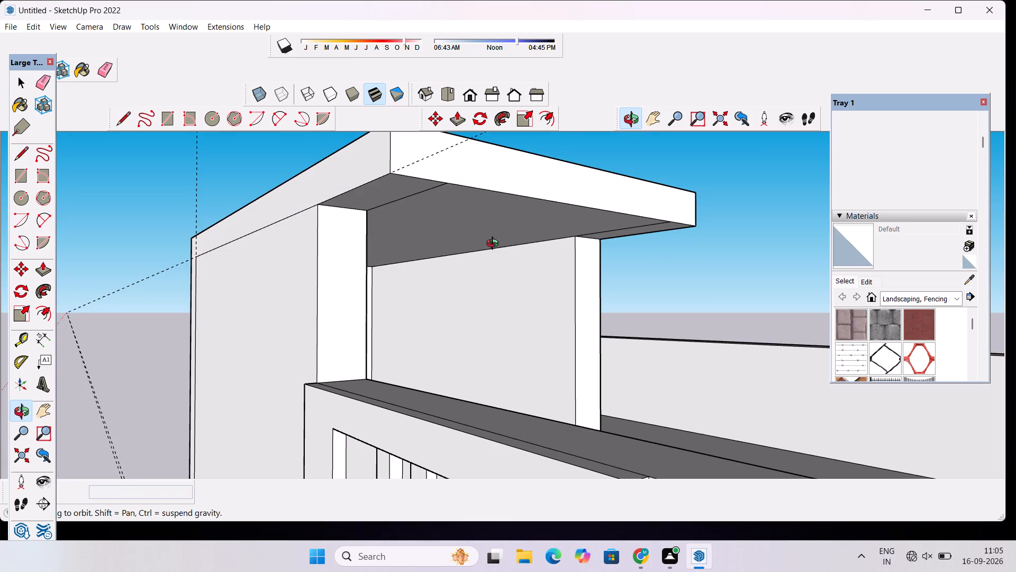
scroll(525, 172, "down", 5)
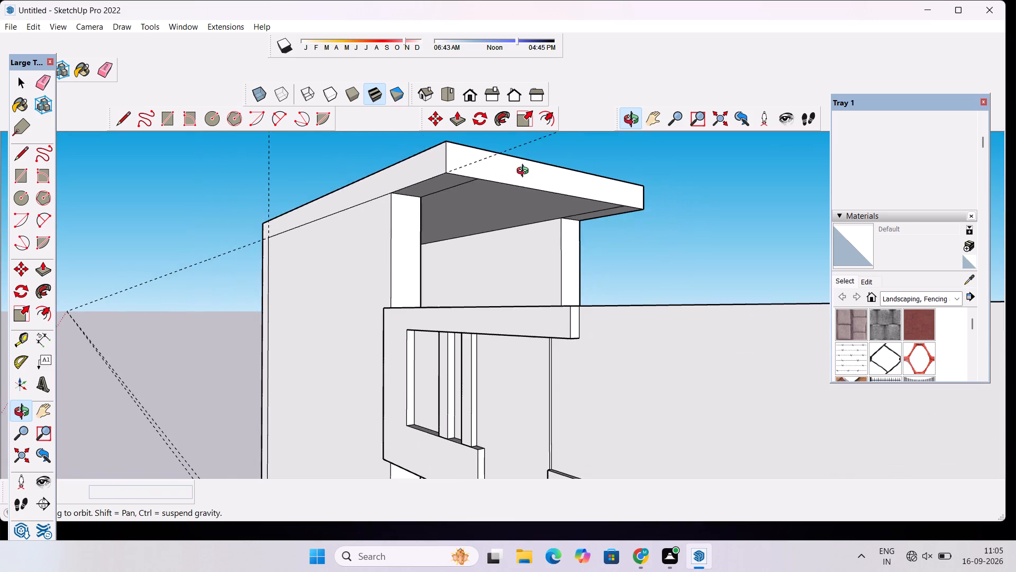
left_click_drag(472, 203, 516, 262)
scroll(495, 216, "down", 3)
left_click_drag(486, 220, 509, 230)
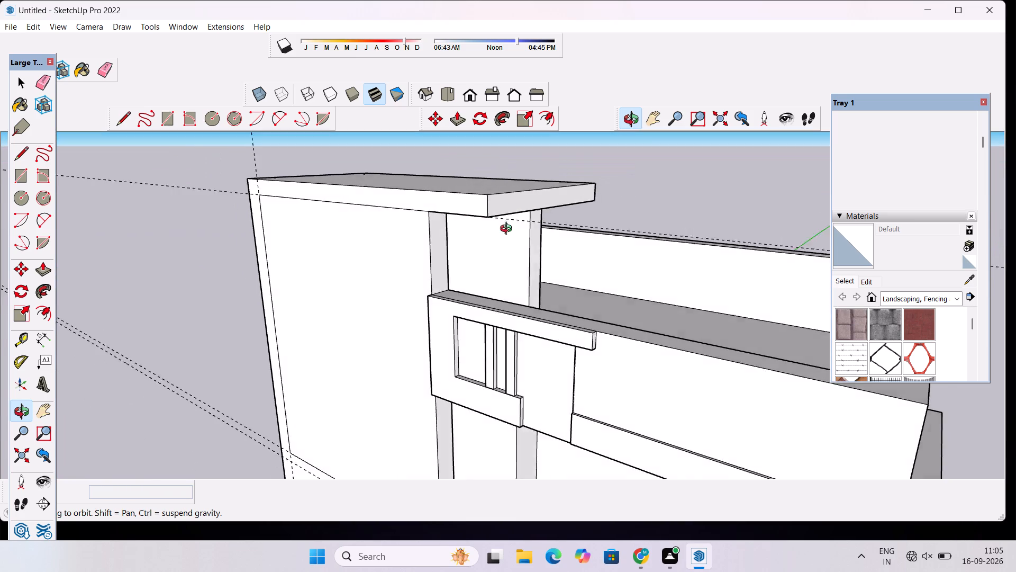
left_click_drag(509, 230, 601, 230)
scroll(538, 209, "up", 4)
left_click_drag(620, 226, 534, 236)
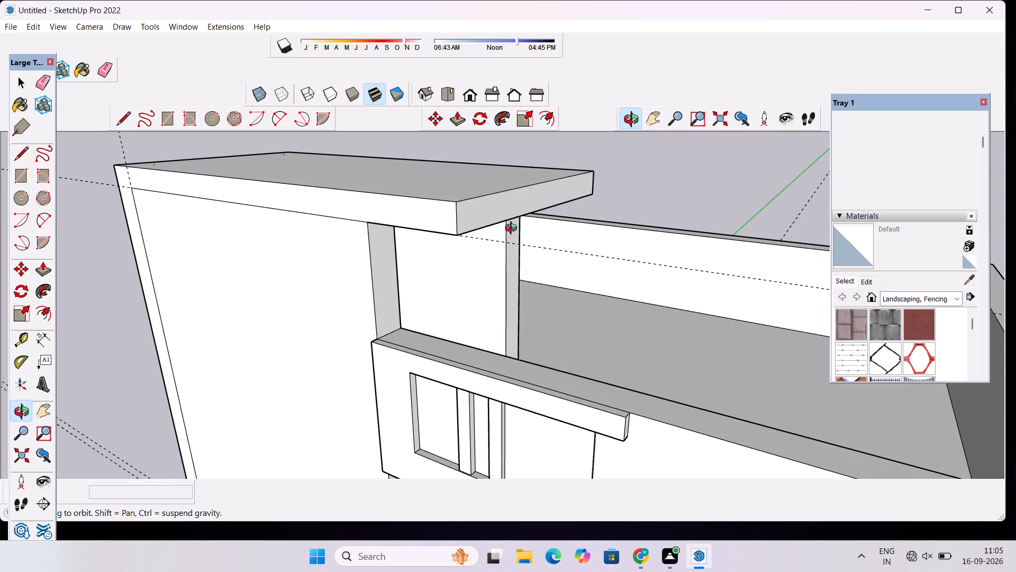
left_click_drag(515, 229, 519, 270, "shift")
left_click_drag(625, 256, 480, 272)
scroll(485, 242, "down", 5)
left_click_drag(395, 296, 587, 191)
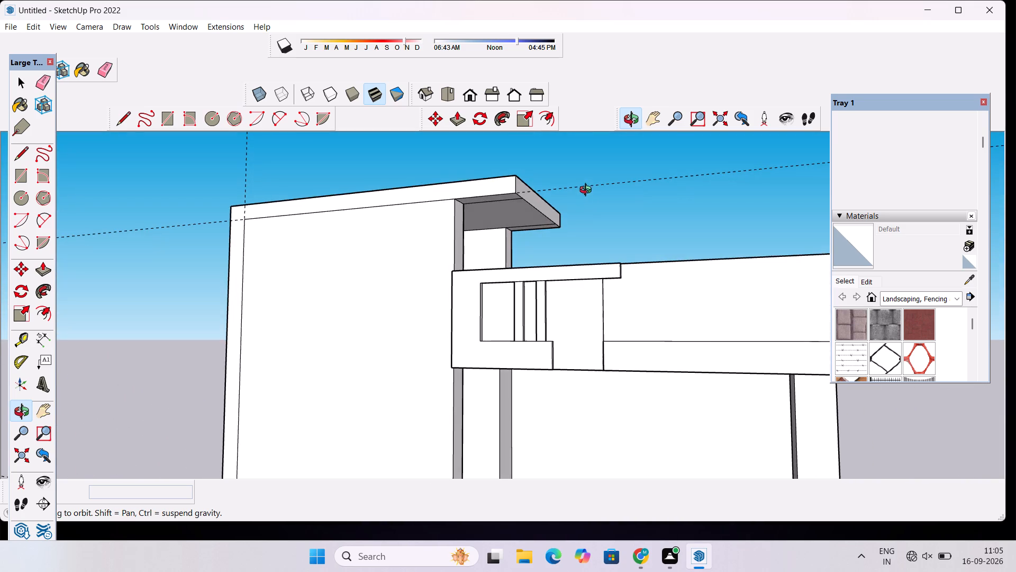
left_click_drag(523, 203, 582, 264)
Erase the horizontal guide running level with the underside of the tall block's roof.
key("e")
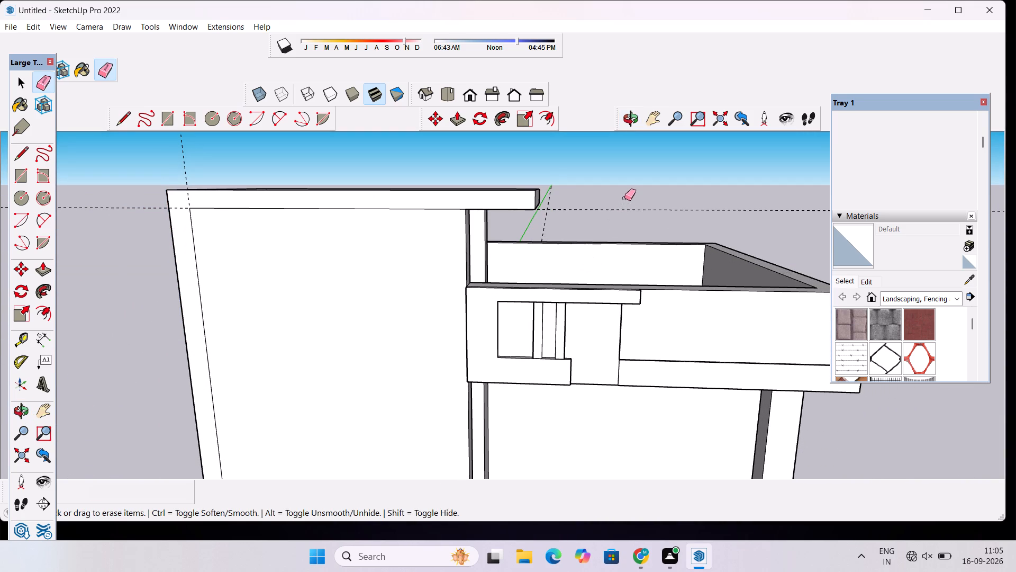
left_click_drag(625, 198, 625, 209)
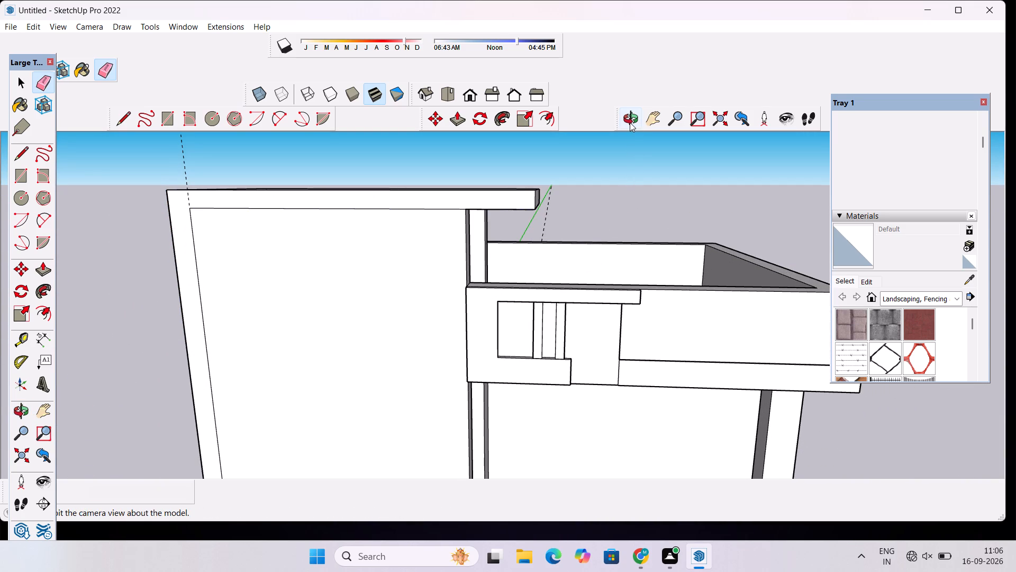
Draw a 68' line across the full width of the tall block's front face along the lower horizontal guide.
left_click(630, 122)
left_click_drag(611, 227, 458, 266)
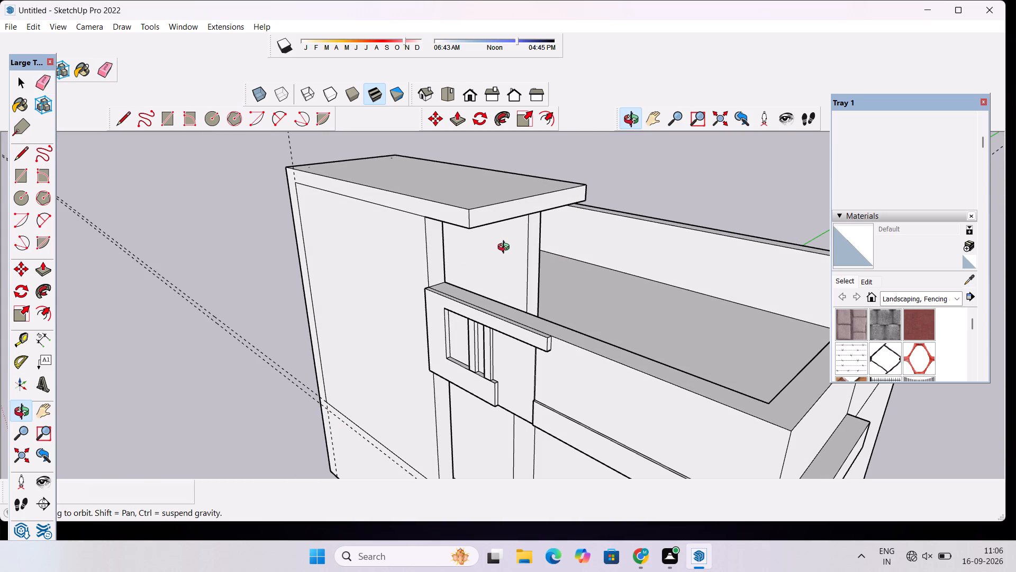
scroll(506, 252, "down", 5)
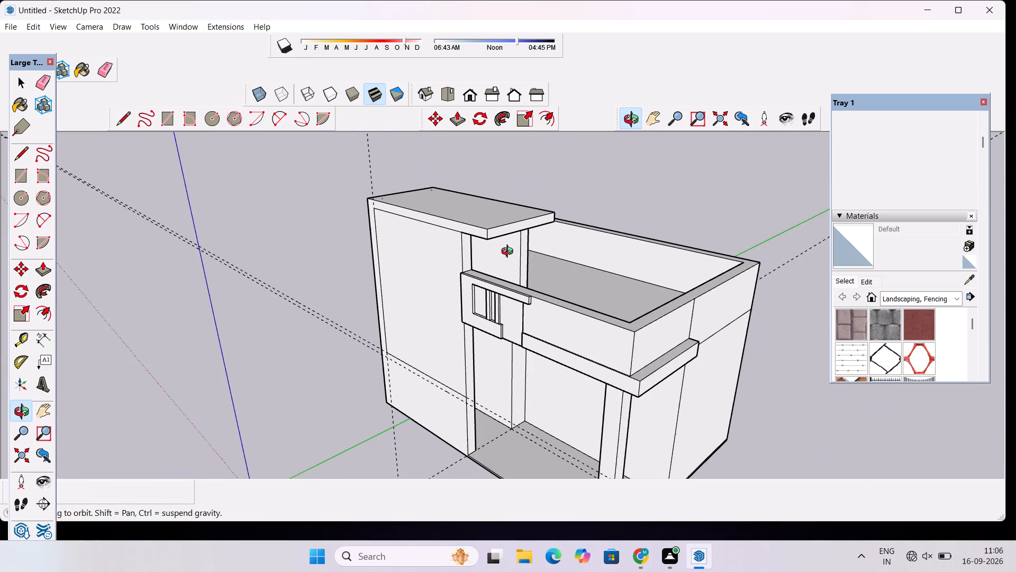
left_click_drag(402, 263, 529, 236)
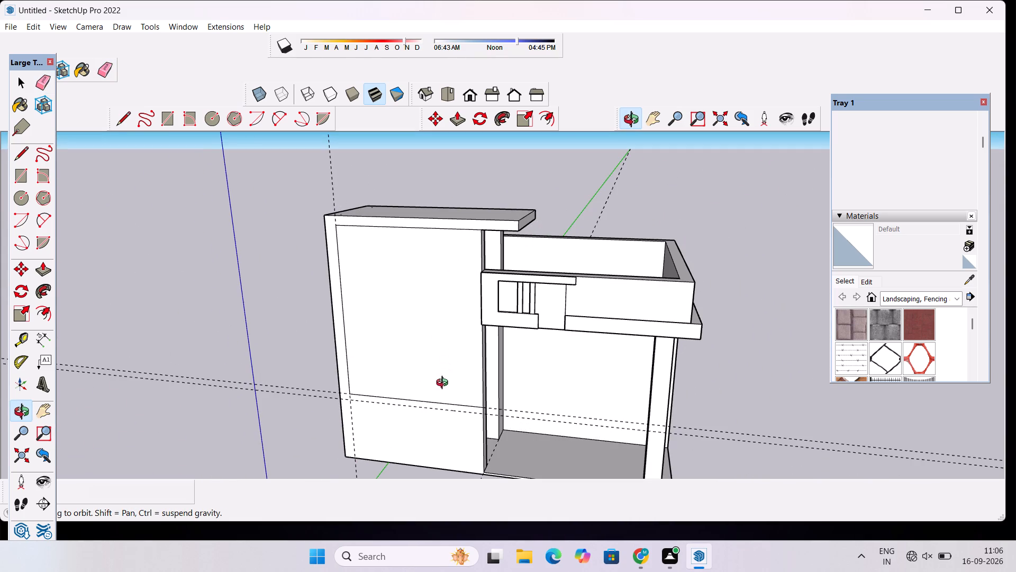
left_click_drag(442, 390, 552, 315, "shift")
scroll(566, 378, "up", 6)
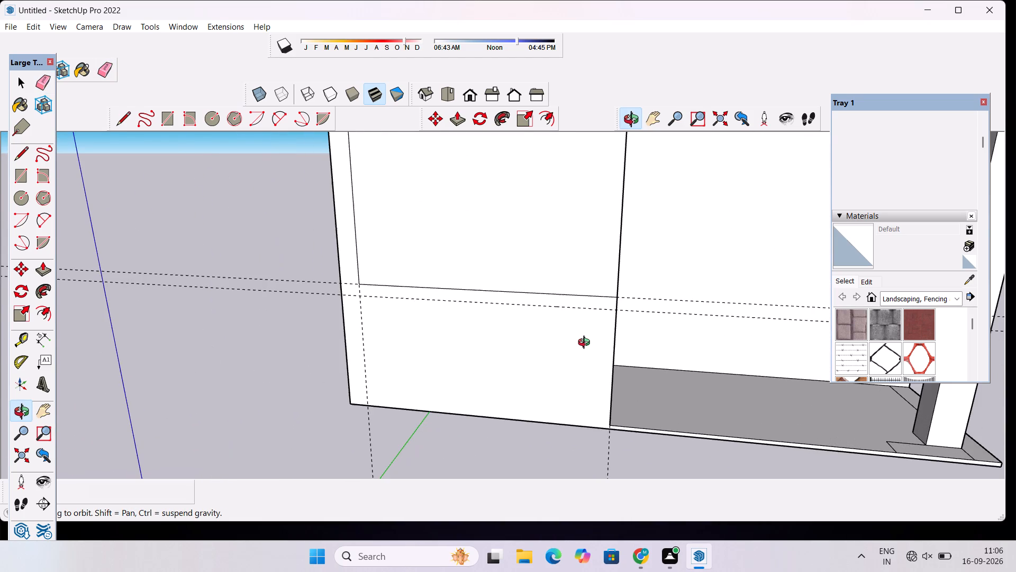
scroll(586, 344, "up", 2)
key("l")
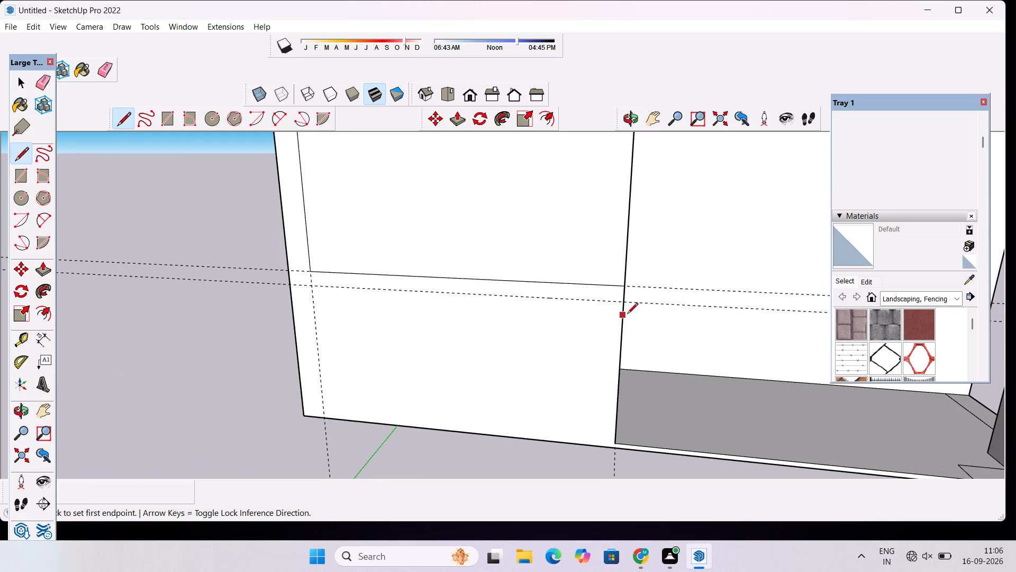
left_click(624, 302)
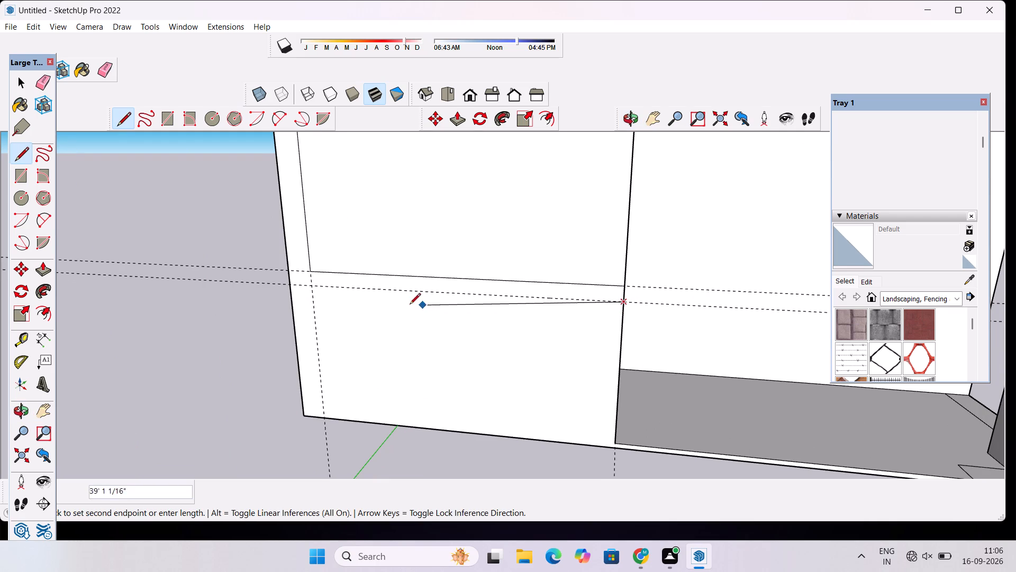
left_click(287, 288)
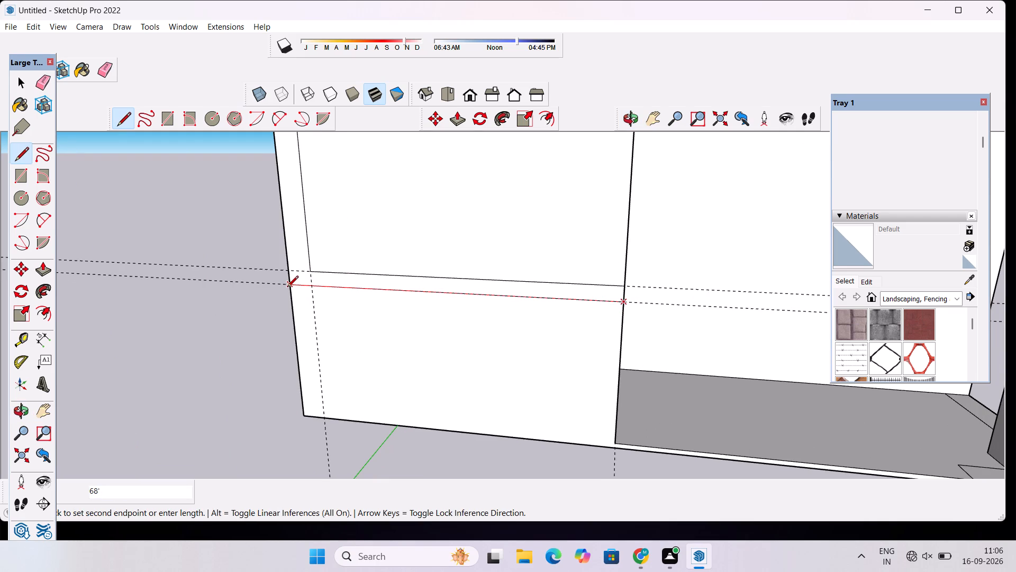
key("space")
Erase the two horizontal guides and the vertical guide on the tall block's front face, plus the guide running along the ground.
scroll(382, 267, "down", 5)
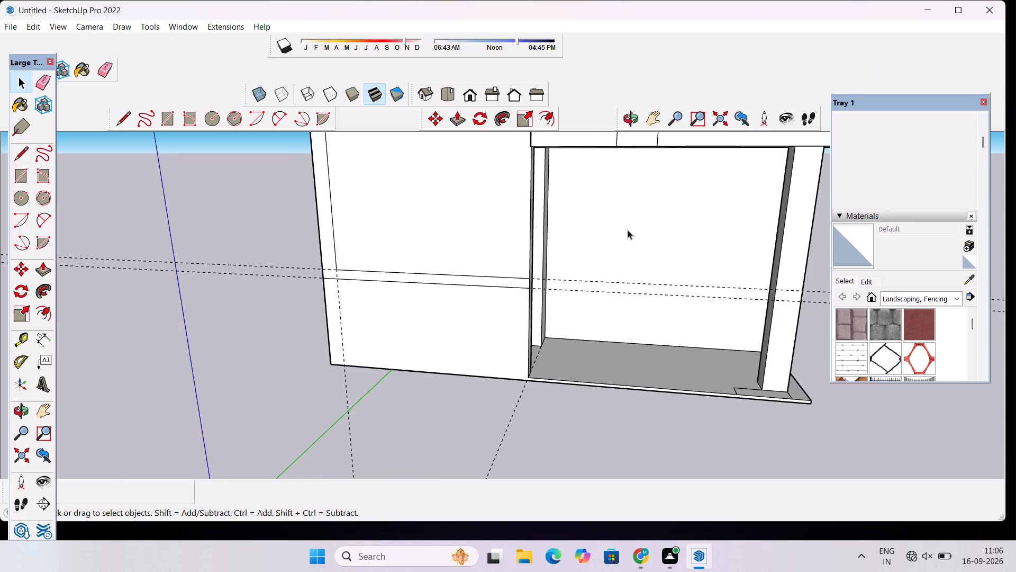
scroll(329, 190, "down", 2)
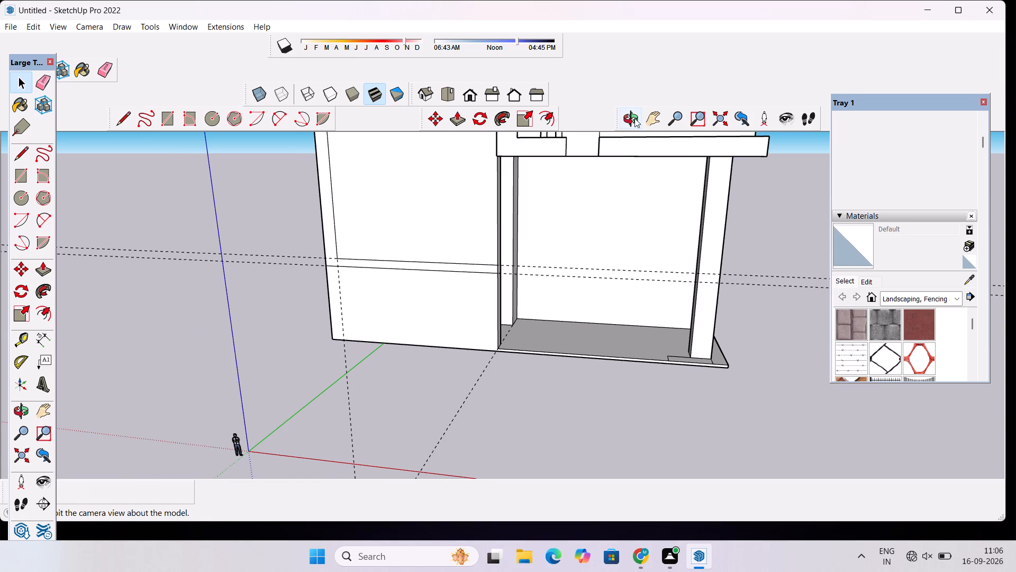
left_click(634, 118)
left_click_drag(344, 327, 370, 285)
scroll(370, 284, "down", 3)
left_click_drag(369, 260, 437, 346)
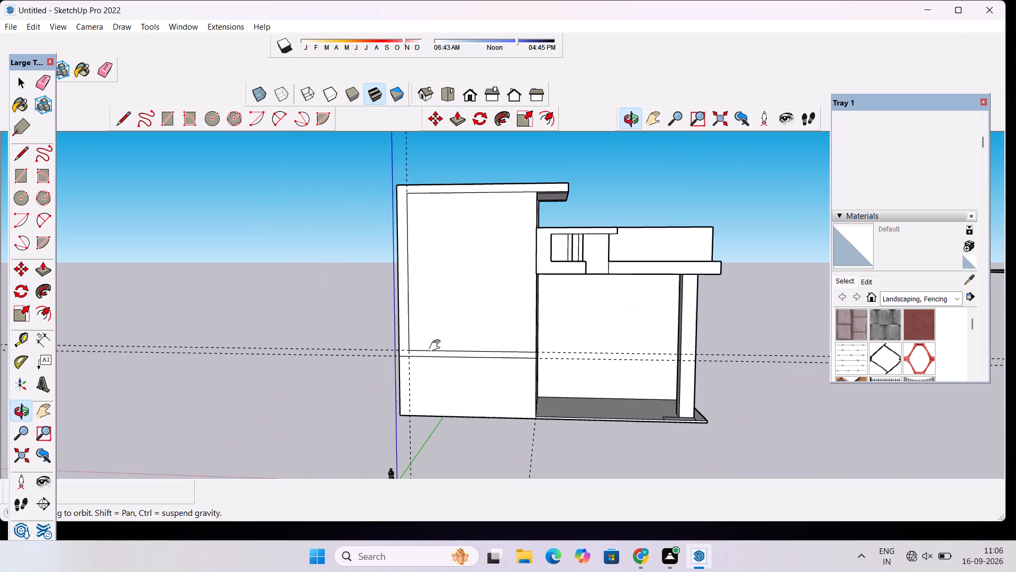
scroll(406, 292, "up", 4)
left_click_drag(422, 303, 400, 333)
scroll(400, 333, "up", 3)
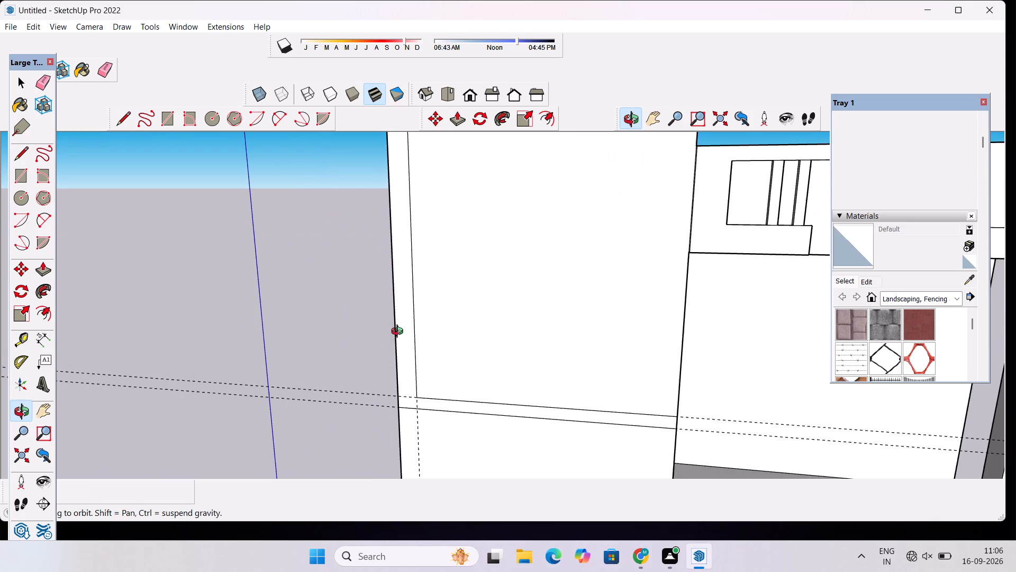
key("e")
left_click_drag(315, 298, 322, 409)
scroll(341, 311, "down", 5)
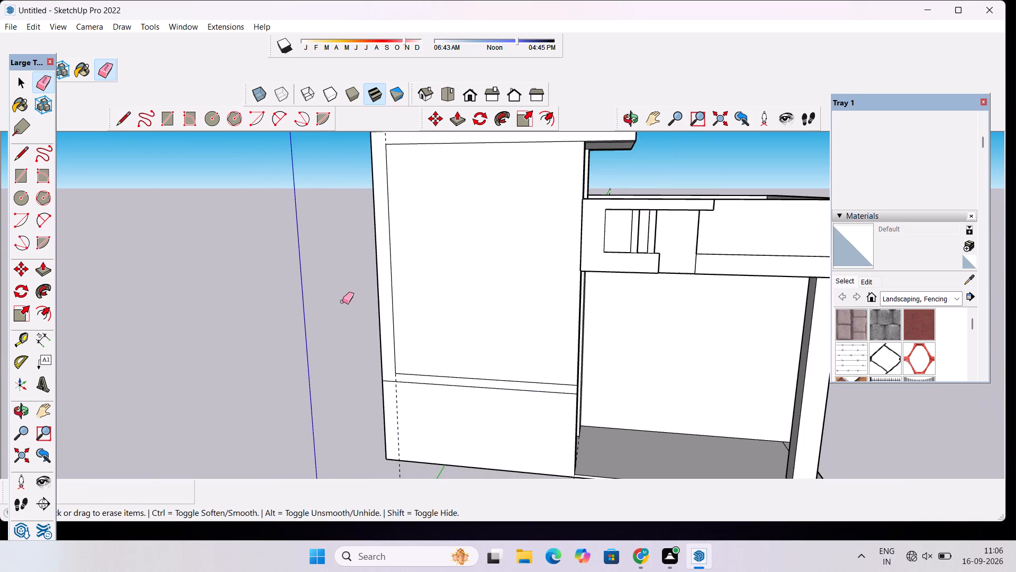
scroll(343, 309, "down", 5)
left_click_drag(380, 158, 355, 176)
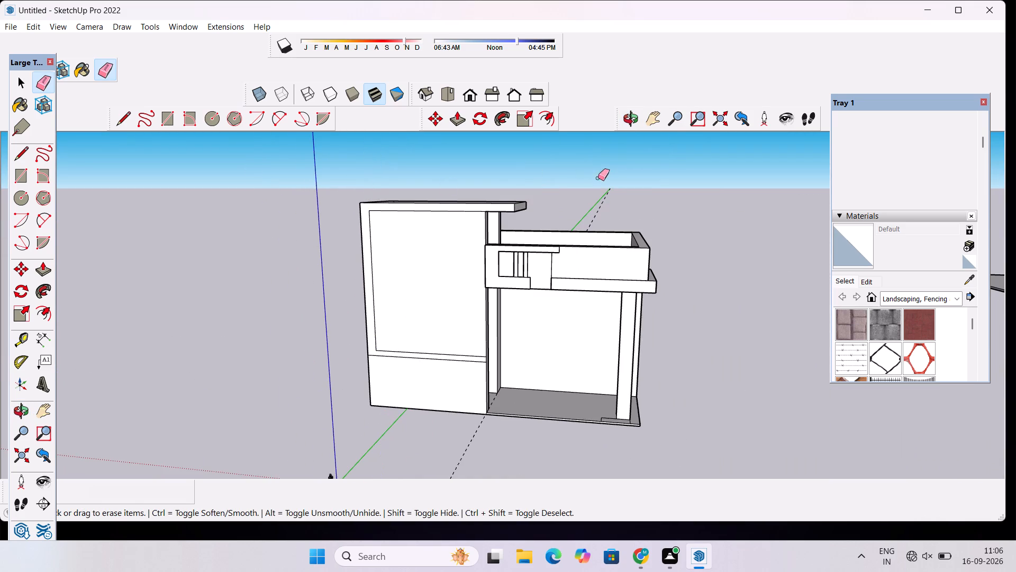
left_click_drag(600, 179, 607, 203)
Move the bottom edge of the panel outline on the tall block's front face up by about 2' 10".
scroll(366, 249, "up", 4)
scroll(366, 240, "down", 2)
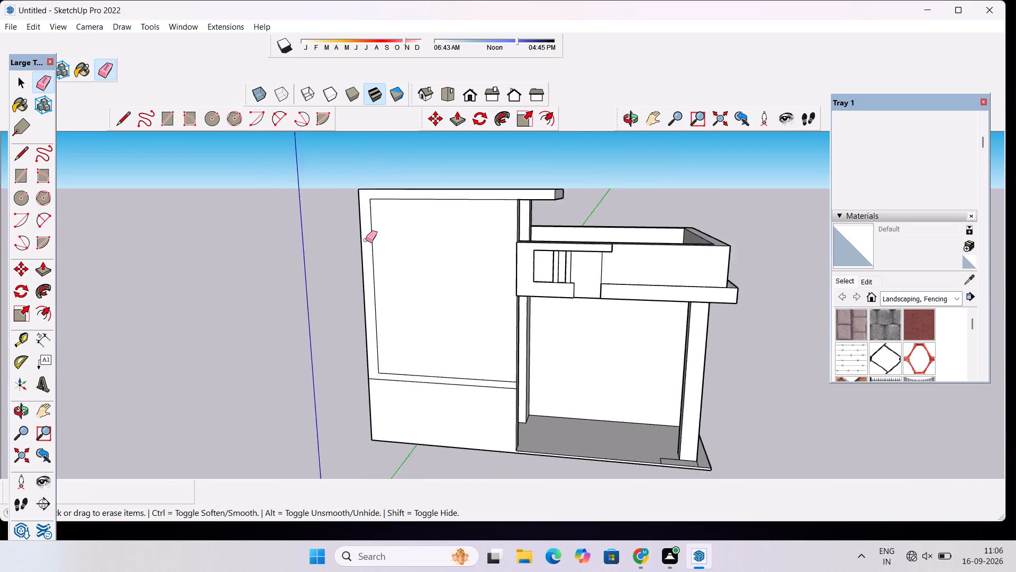
scroll(366, 240, "down", 2)
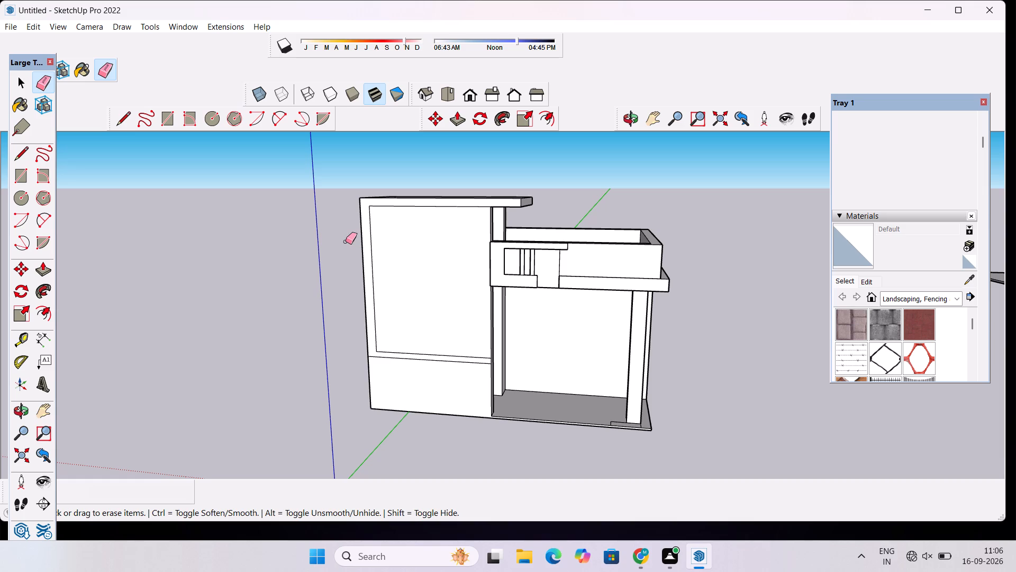
scroll(349, 245, "up", 5)
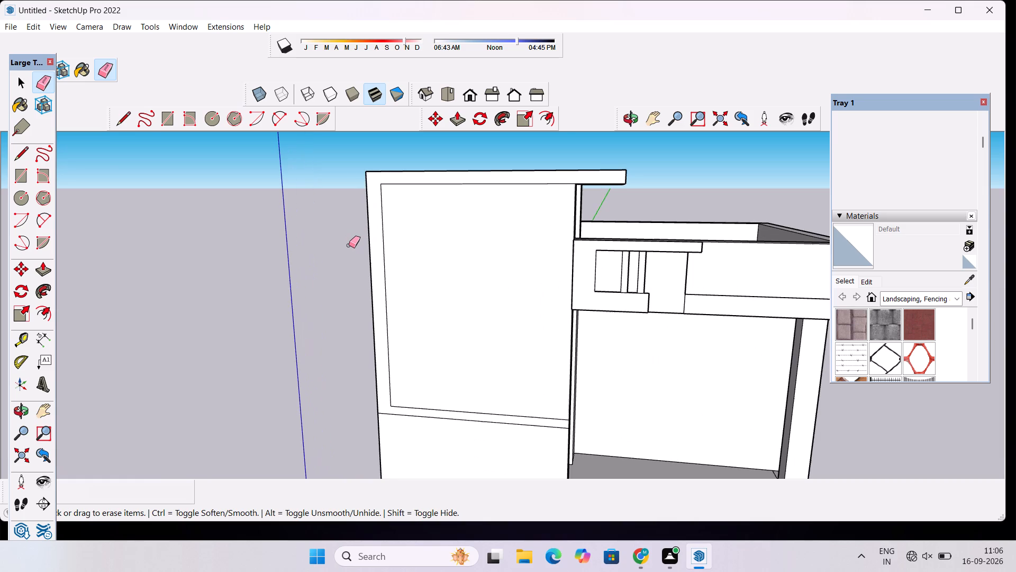
scroll(413, 277, "down", 4)
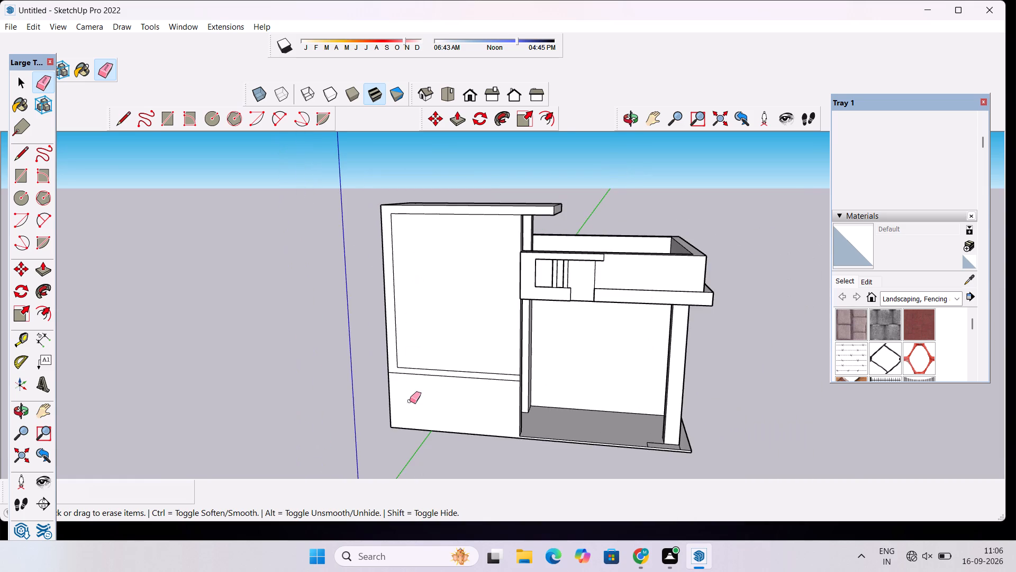
scroll(409, 411, "up", 4)
scroll(397, 346, "up", 3)
key("space")
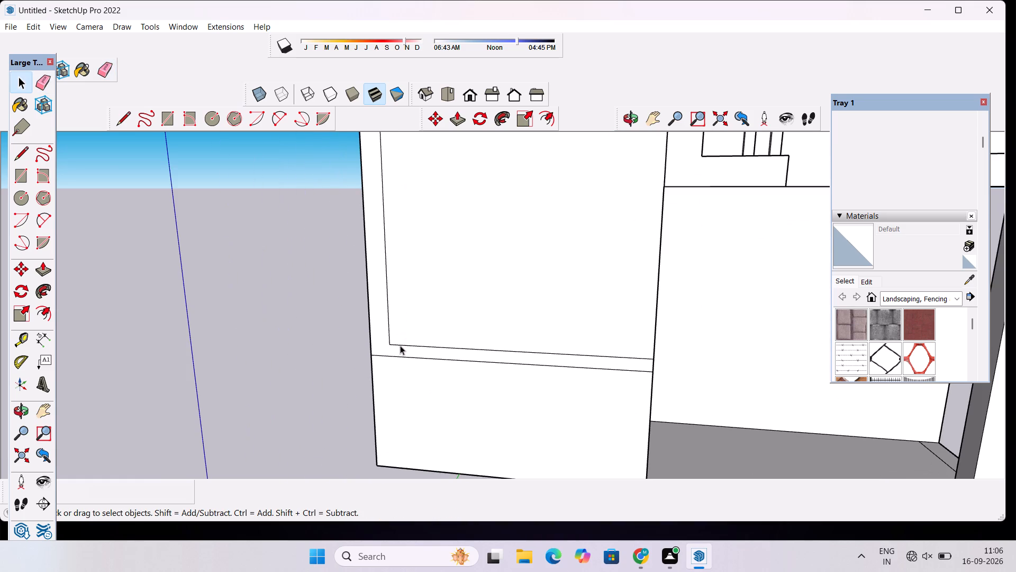
left_click(451, 346)
key("m")
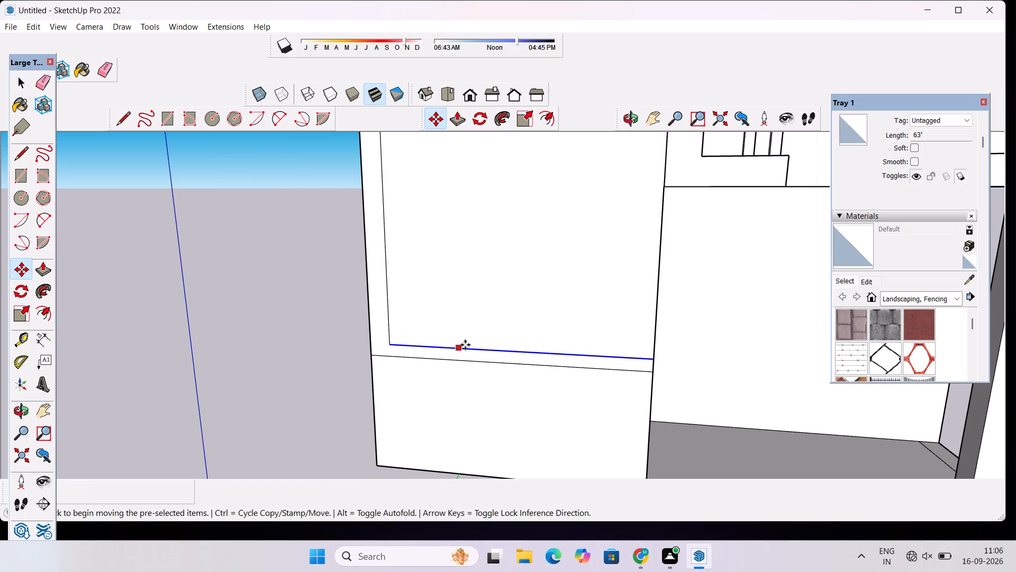
left_click(485, 350)
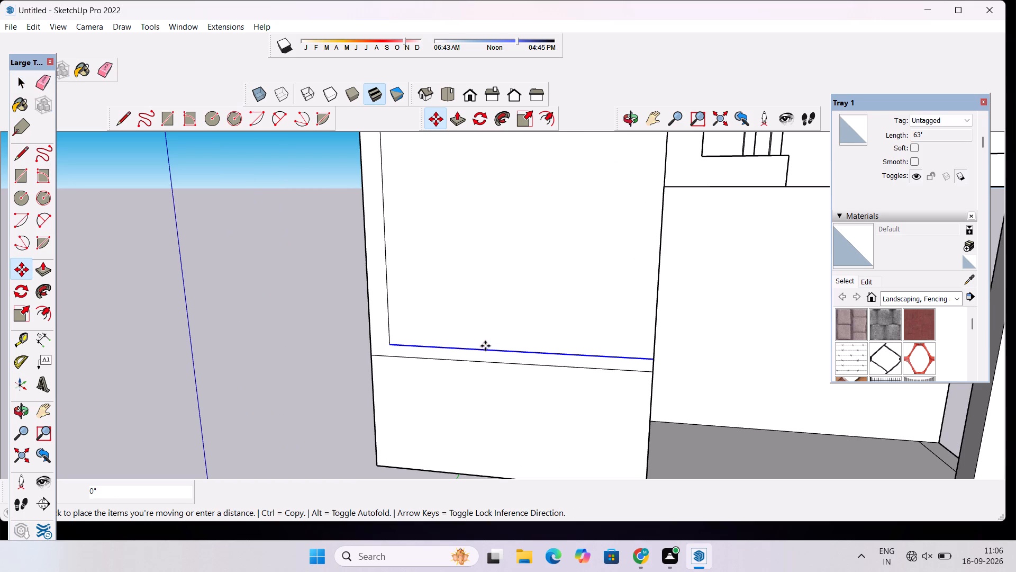
left_click(485, 338)
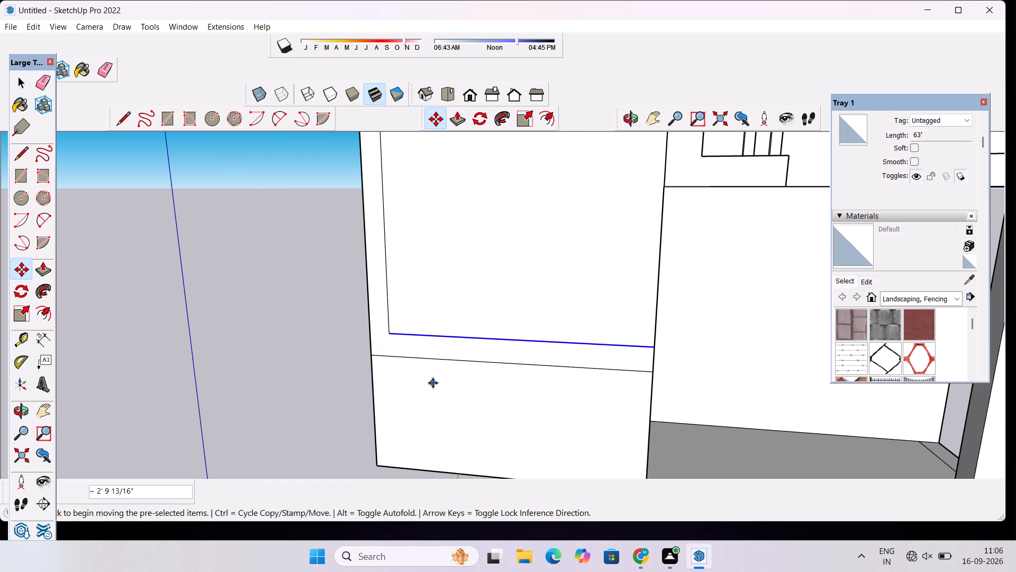
key("space")
Push/Pull the three-sided border face around the tall block's front panel outward by 3'.
scroll(433, 383, "down", 7)
left_click(629, 115)
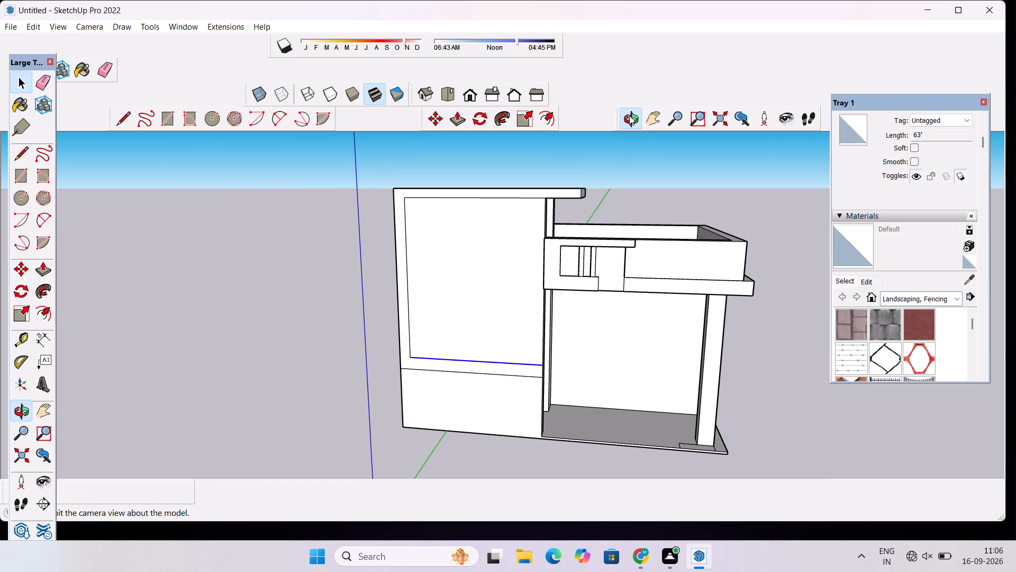
scroll(488, 326, "up", 3)
left_click_drag(479, 350, 528, 327)
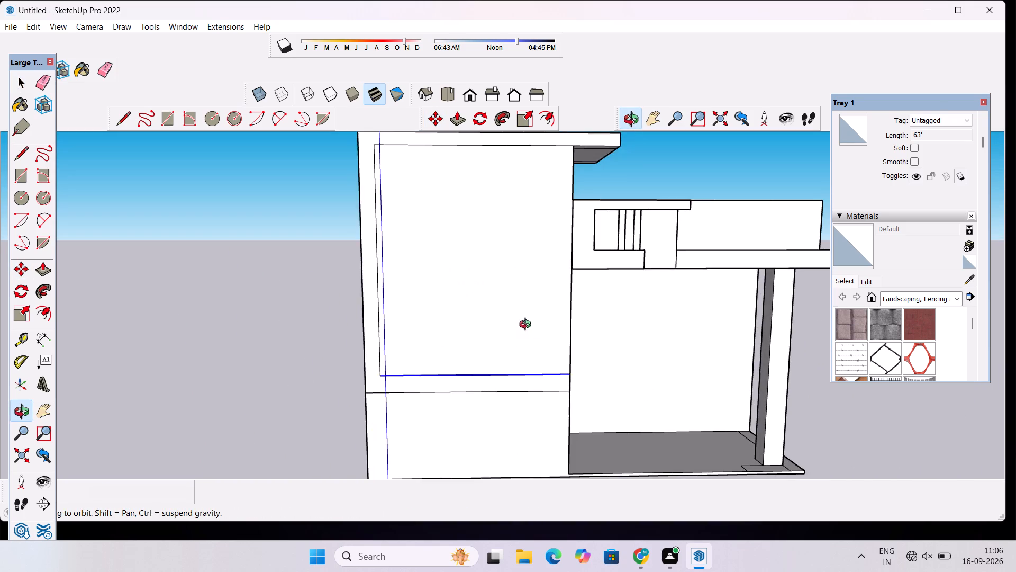
scroll(525, 326, "down", 4)
left_click_drag(524, 325, 475, 325)
left_click_drag(507, 334, 479, 336)
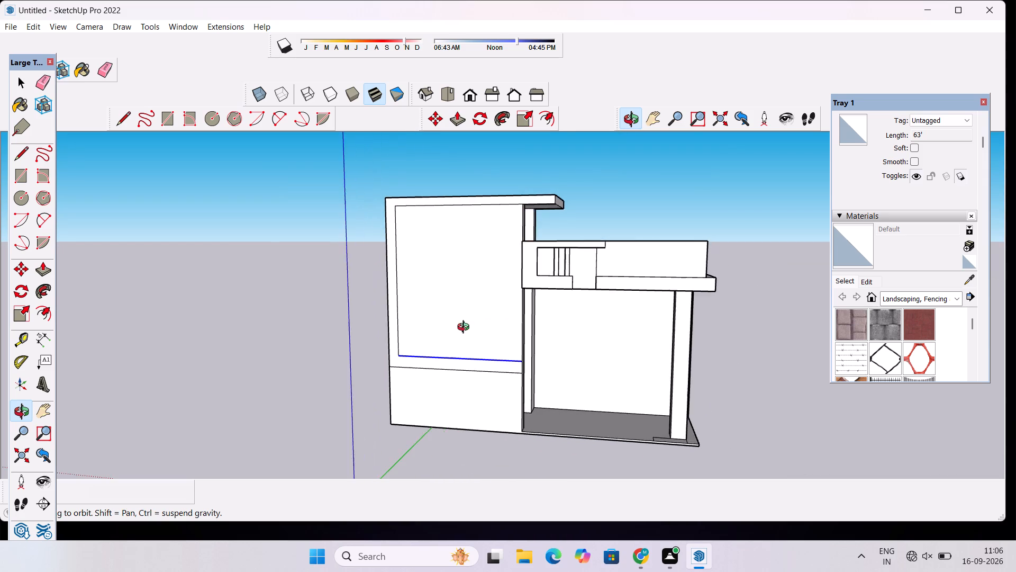
scroll(453, 322, "up", 3)
left_click_drag(453, 321, 440, 333, "shift")
key("space")
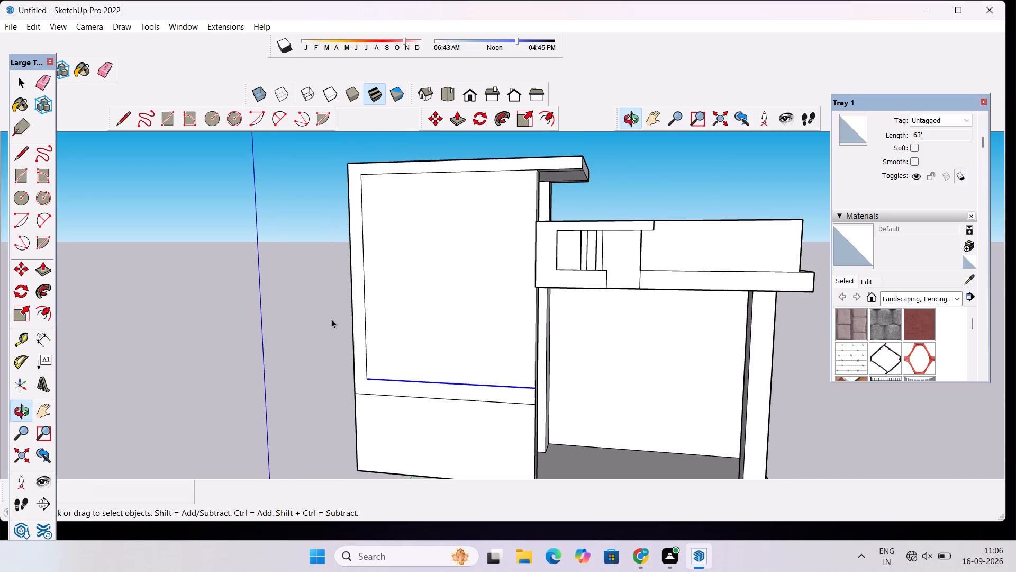
left_click(331, 319)
left_click(361, 311)
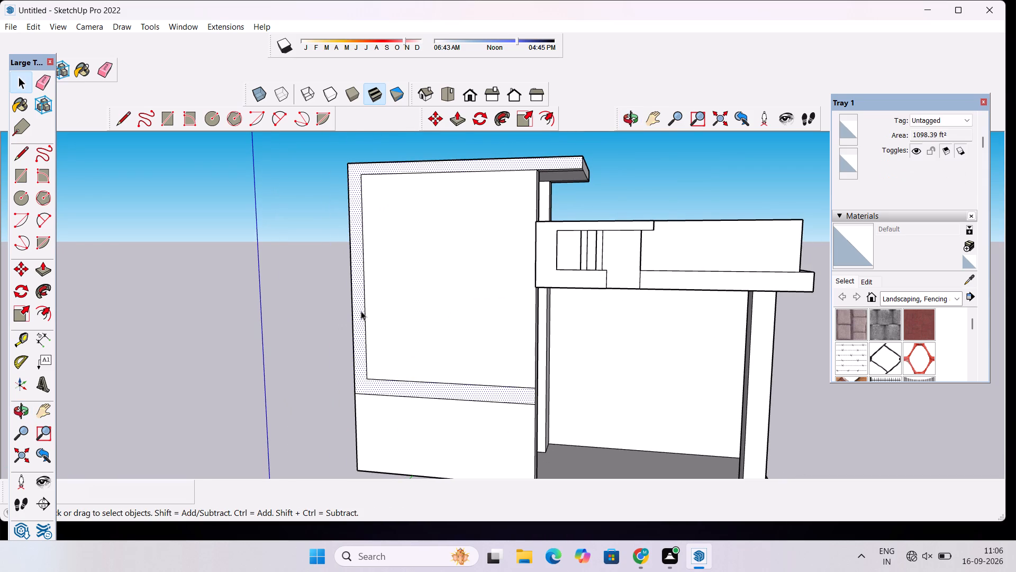
key("p")
left_click(361, 311)
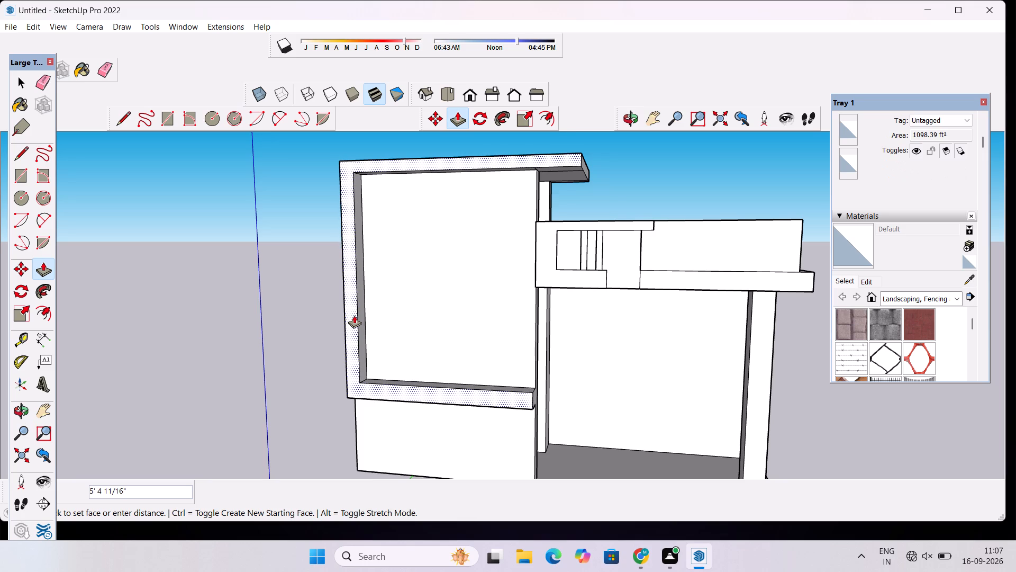
type("3'")
key("Return")
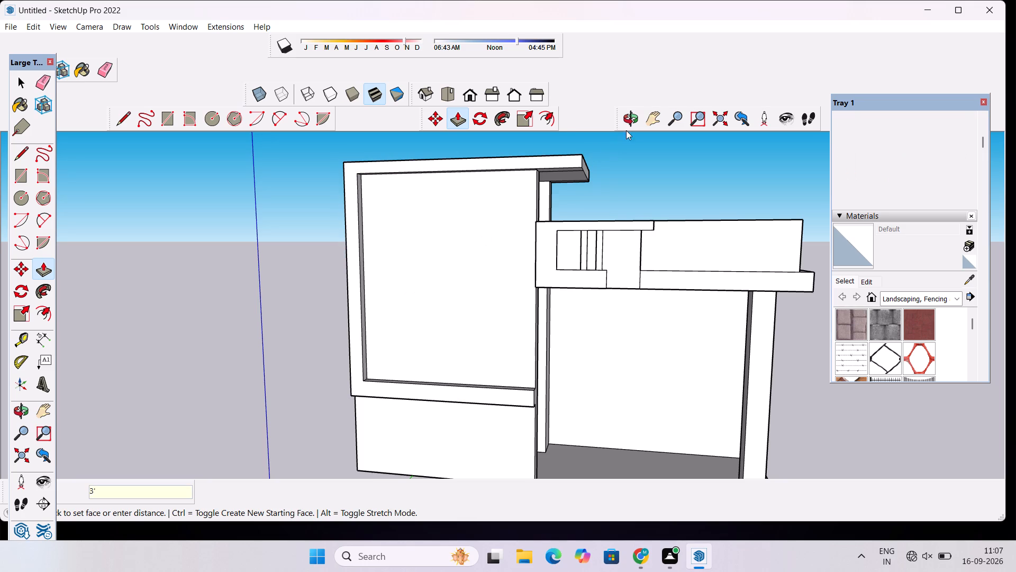
Examine the projecting border frame, the roof overhang and the lower wing from above, the front and the sides.
left_click(627, 130)
left_click_drag(595, 231, 565, 248)
key("space")
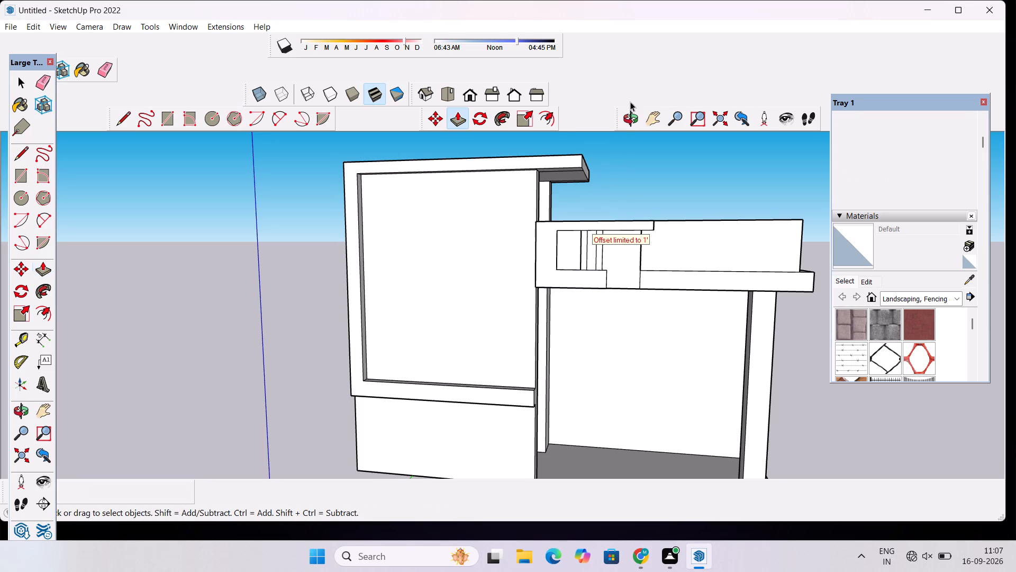
left_click(623, 123)
left_click_drag(634, 220, 360, 313)
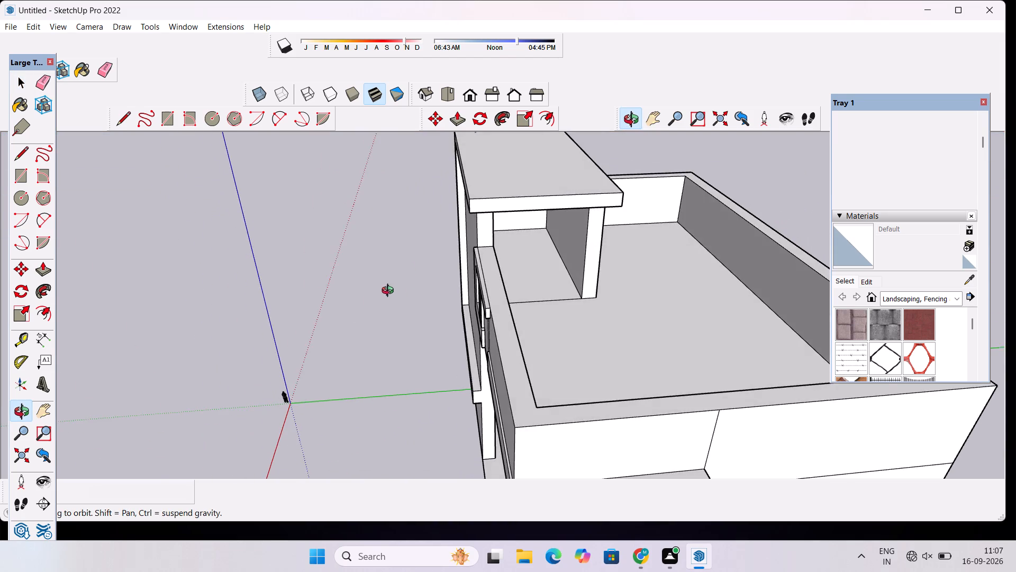
scroll(434, 244, "down", 3)
left_click_drag(383, 255, 658, 319)
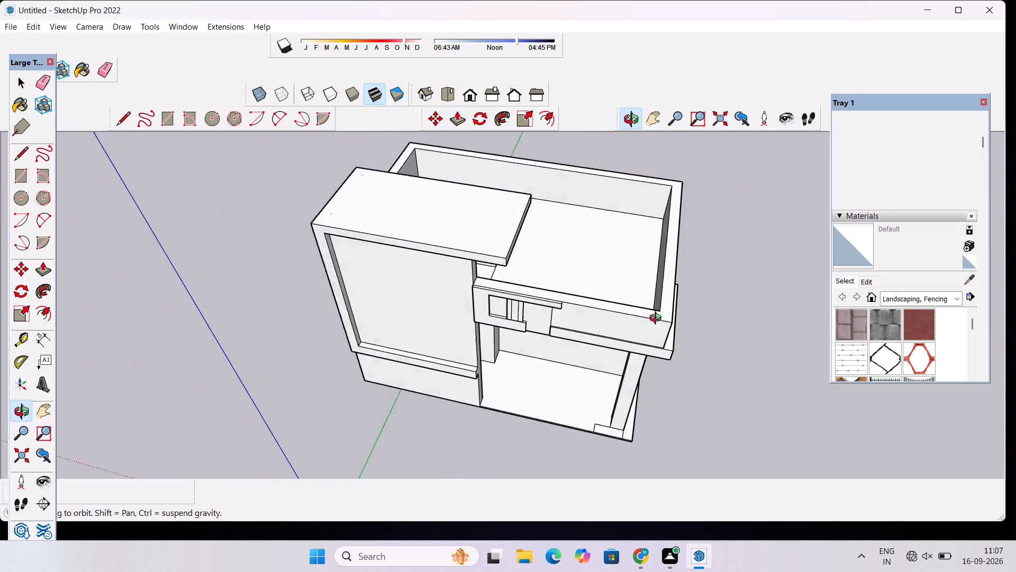
left_click_drag(658, 319, 683, 319)
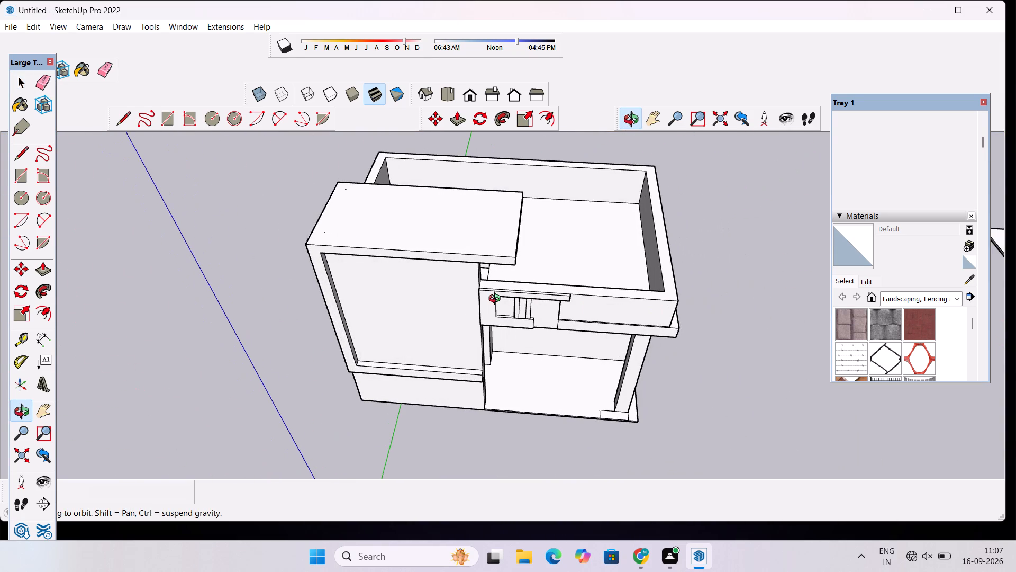
scroll(503, 276, "down", 5)
left_click_drag(423, 315, 488, 314)
left_click_drag(486, 339, 450, 337)
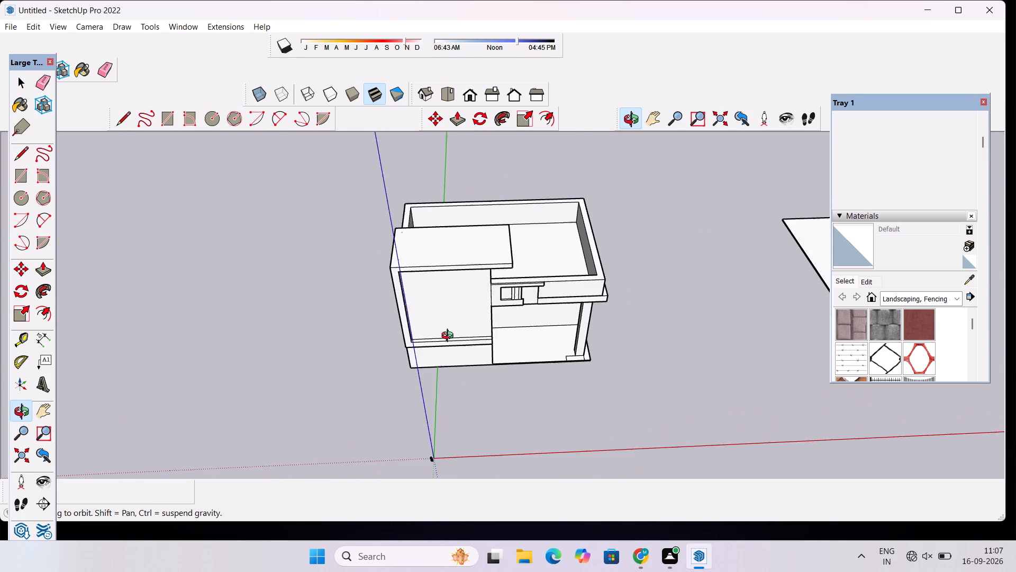
left_click_drag(450, 337, 438, 334)
scroll(438, 300, "down", 4)
left_click_drag(437, 311, 388, 293)
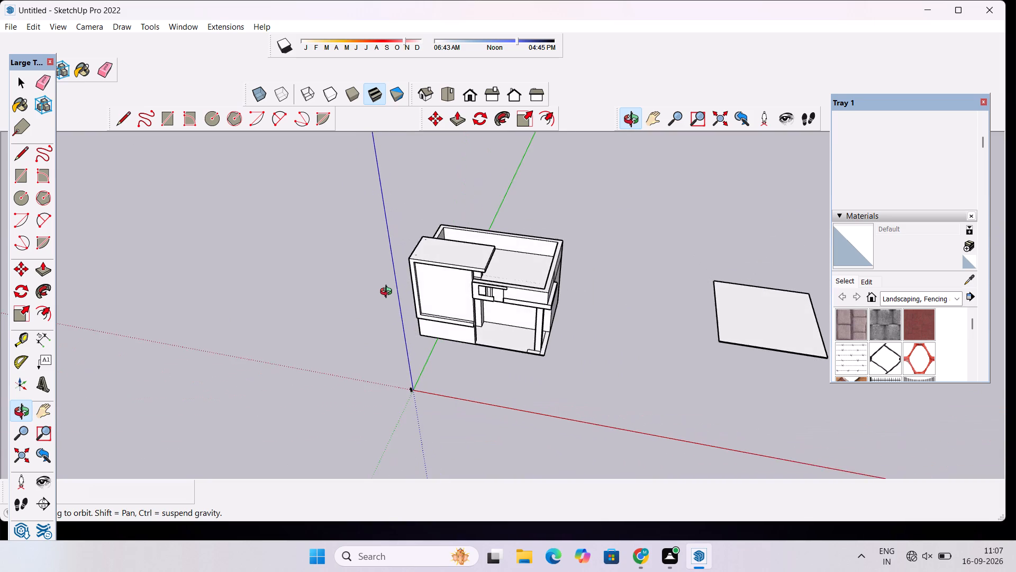
scroll(389, 283, "up", 6)
left_click_drag(483, 296, 380, 302)
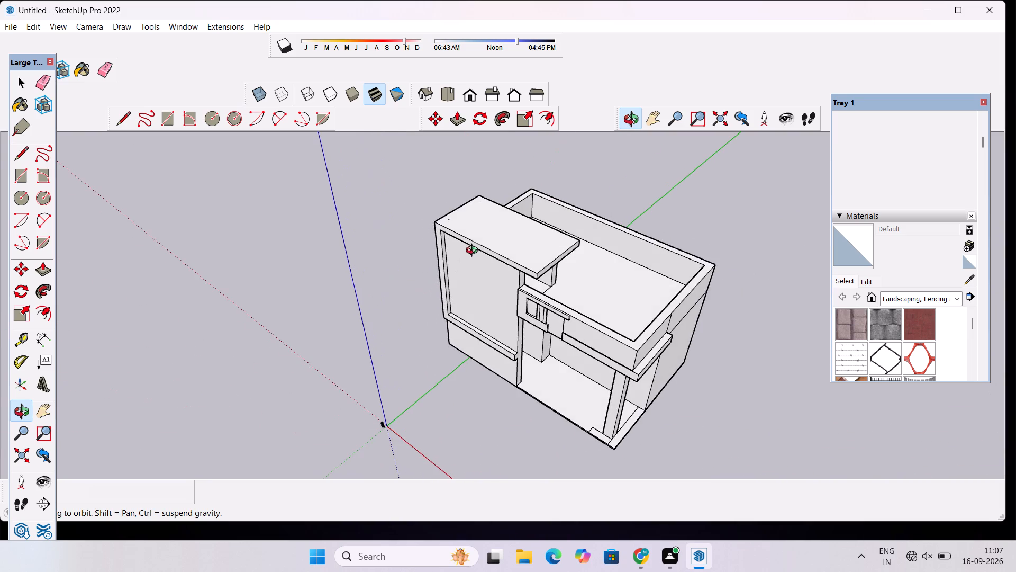
scroll(475, 240, "up", 3)
scroll(476, 237, "down", 2)
left_click_drag(504, 276, 449, 262)
scroll(449, 262, "up", 4)
left_click_drag(554, 255, 496, 266, "shift")
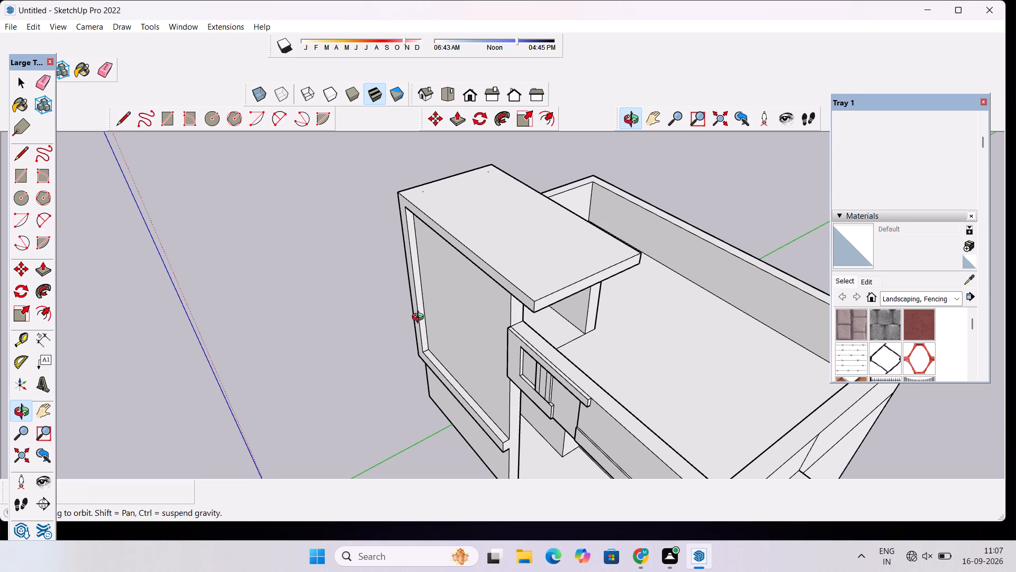
left_click_drag(419, 319, 521, 282)
scroll(534, 260, "down", 6)
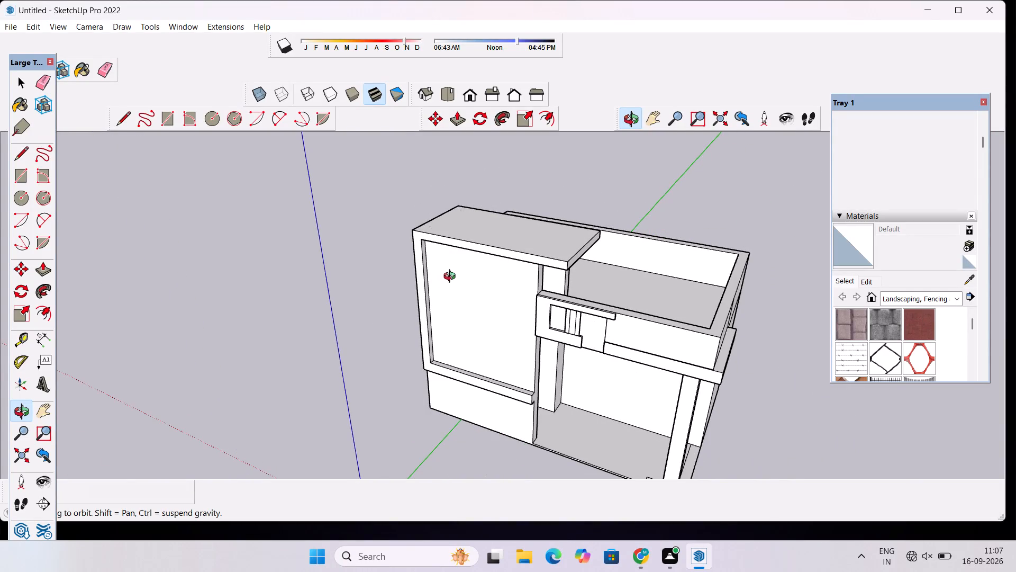
left_click_drag(508, 333, 414, 326)
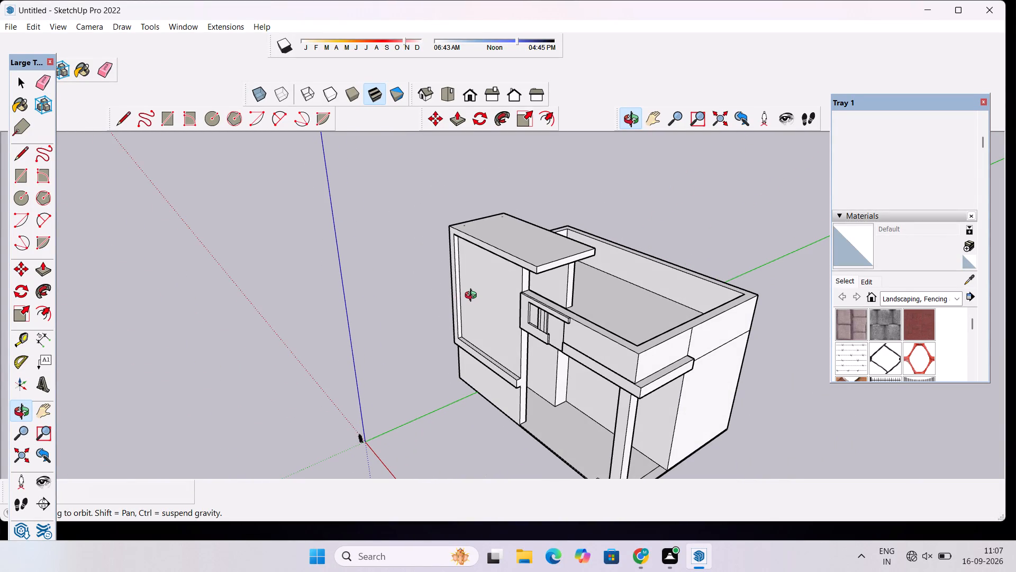
scroll(470, 321, "up", 3)
left_click_drag(442, 327, 517, 349)
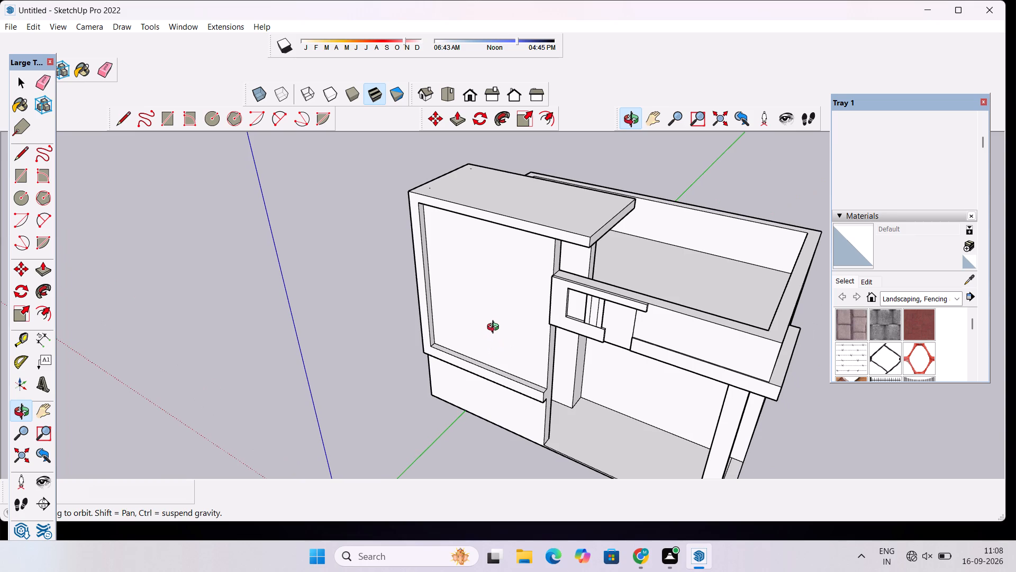
left_click_drag(458, 377, 492, 394)
scroll(488, 354, "up", 3)
left_click_drag(462, 379, 462, 380)
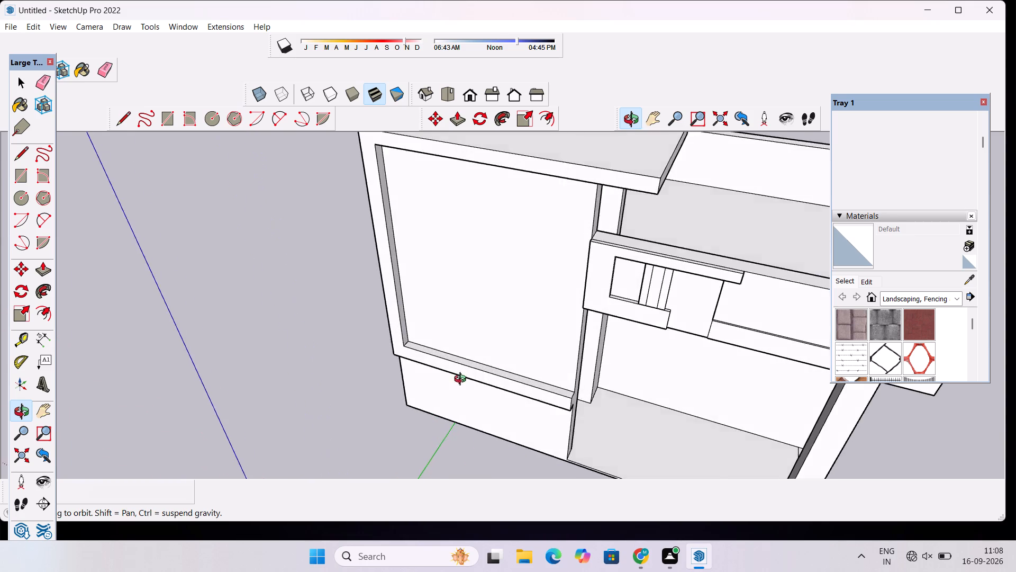
left_click_drag(462, 380, 494, 323)
left_click_drag(543, 327, 459, 329)
left_click_drag(459, 329, 421, 353)
left_click_drag(387, 286, 363, 320, "shift")
Push/Pull the inner face of the frame's vertical side on the tall block by 3".
scroll(365, 316, "up", 1)
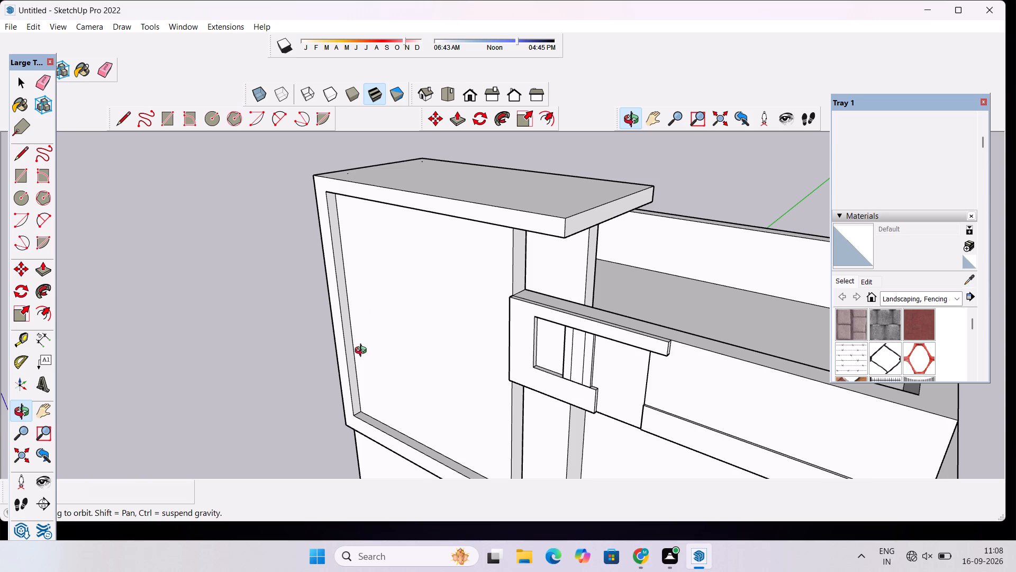
left_click_drag(379, 359, 413, 363)
key("p")
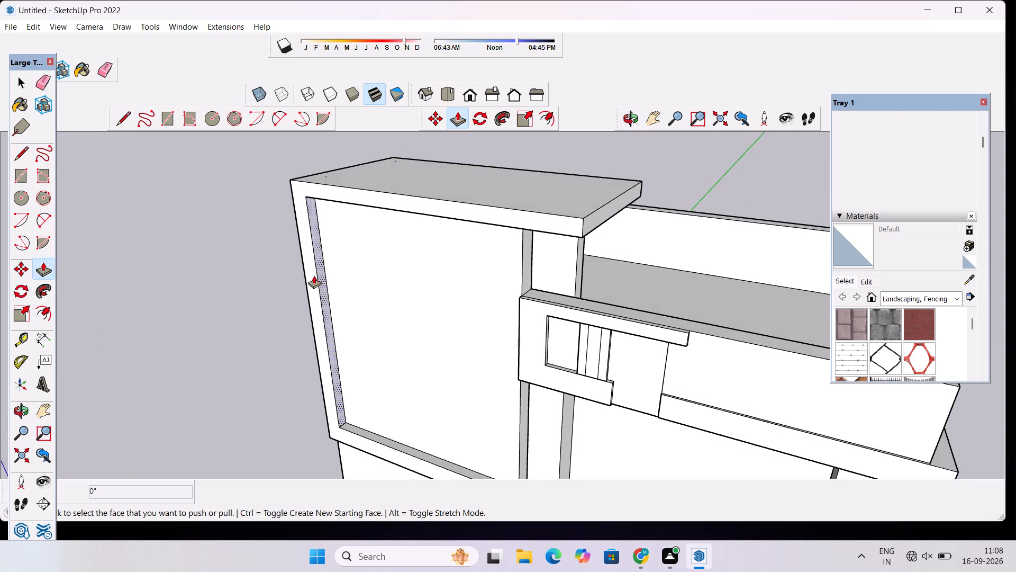
left_click(314, 275)
type("3\"")
key("Return")
Examine the tall block's front frame and its junction with the lower wing from several angles.
scroll(377, 153, "down", 6)
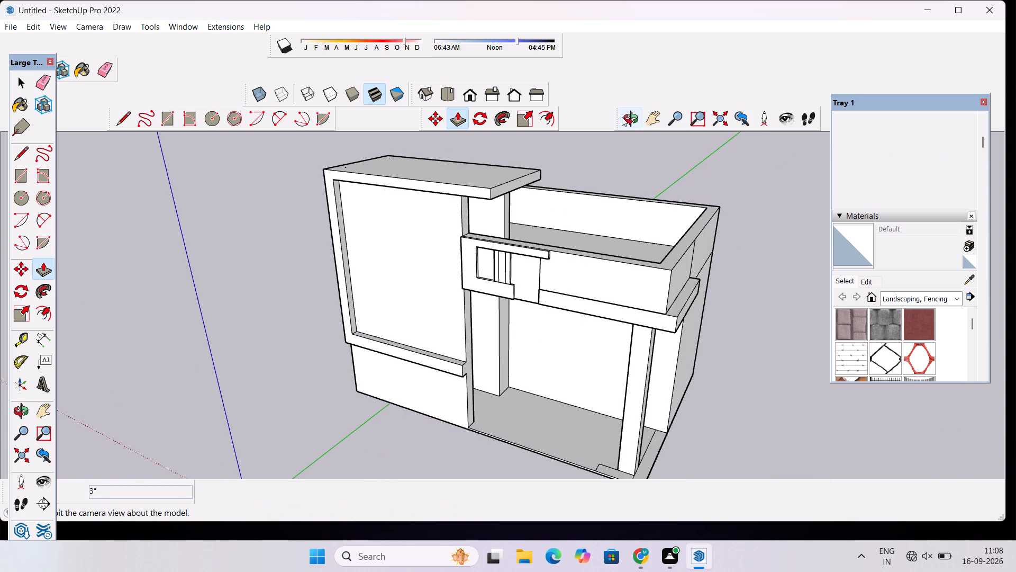
left_click(623, 118)
left_click_drag(393, 231, 471, 228)
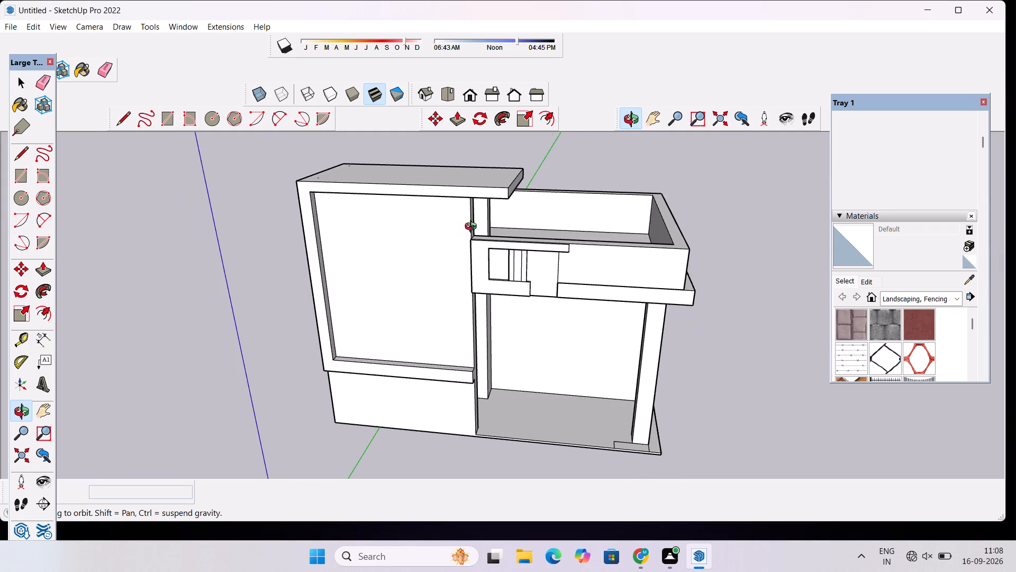
scroll(473, 228, "down", 2)
left_click_drag(442, 237, 516, 256)
left_click_drag(513, 257, 446, 260)
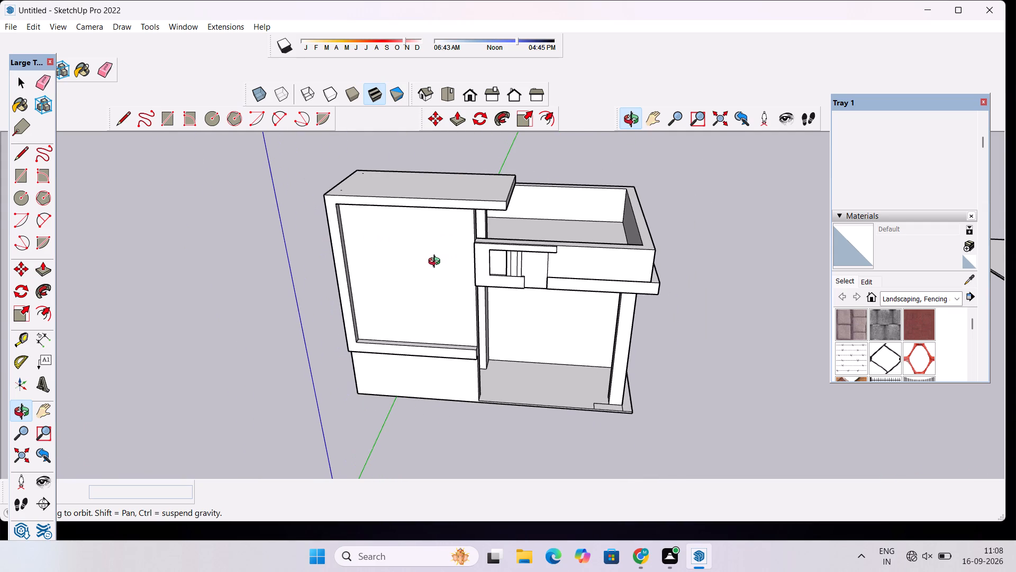
scroll(437, 263, "up", 1)
left_click_drag(392, 260, 504, 251)
scroll(504, 251, "down", 3)
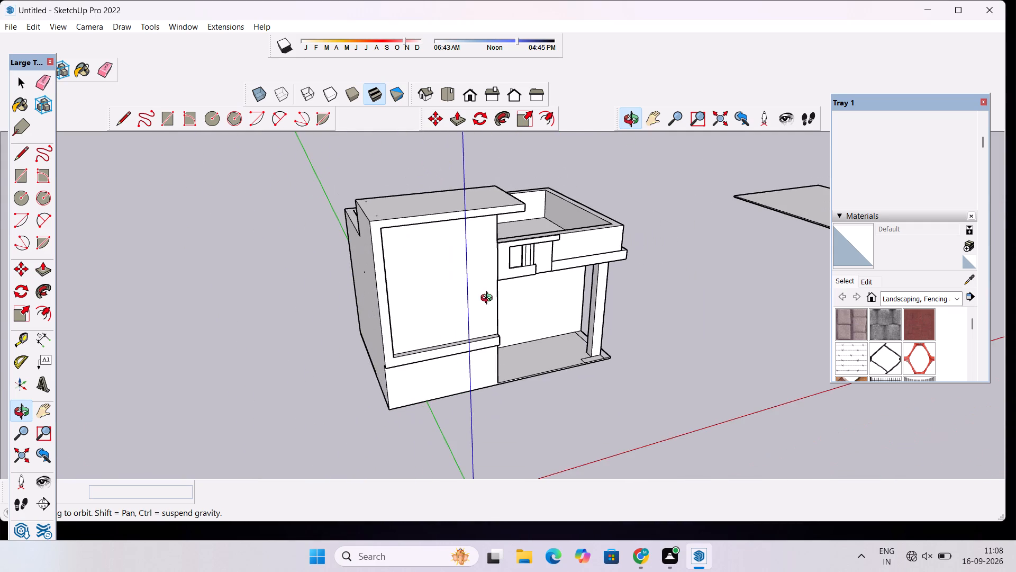
left_click_drag(477, 330, 335, 289)
scroll(536, 244, "up", 3)
scroll(474, 254, "up", 3)
left_click_drag(453, 254, 447, 278)
scroll(358, 284, "up", 1)
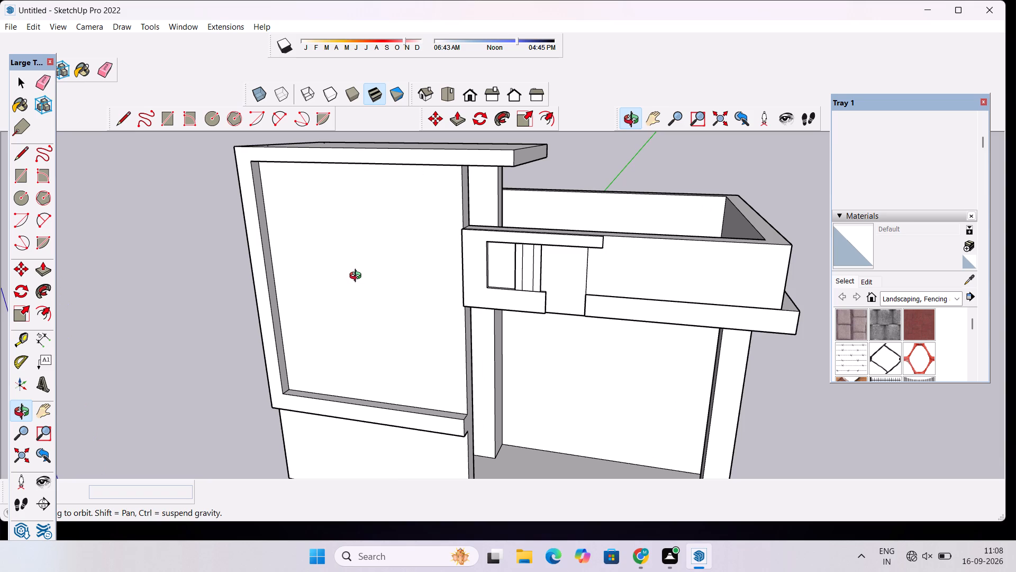
scroll(367, 258, "down", 4)
left_click_drag(355, 266, 385, 266)
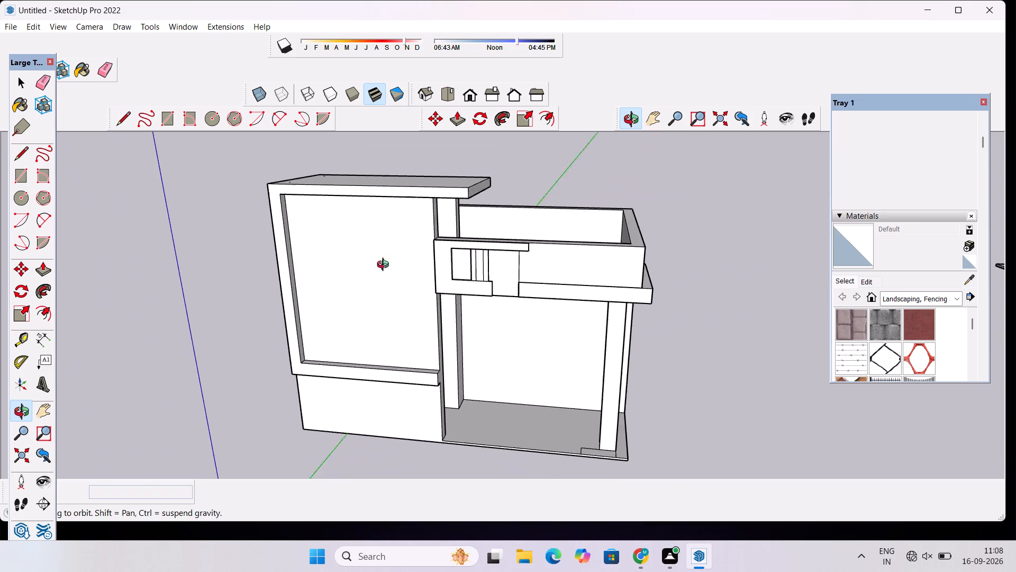
Place a vertical guide on the tall block's front panel, about 46' in from its edge beside the lower wing.
left_click_drag(385, 266, 412, 265)
scroll(412, 265, "down", 1)
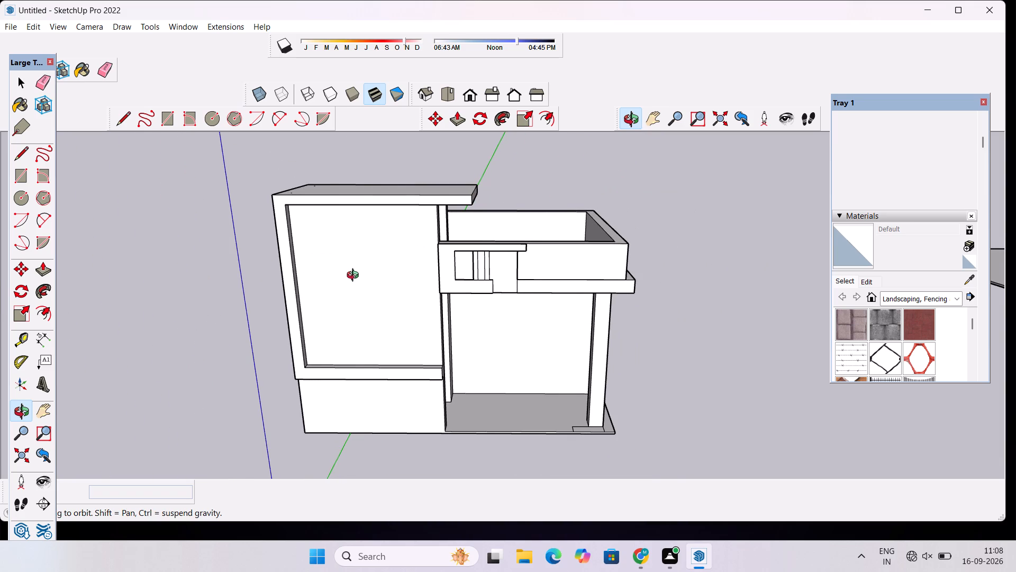
left_click_drag(348, 278, 401, 278, "shift")
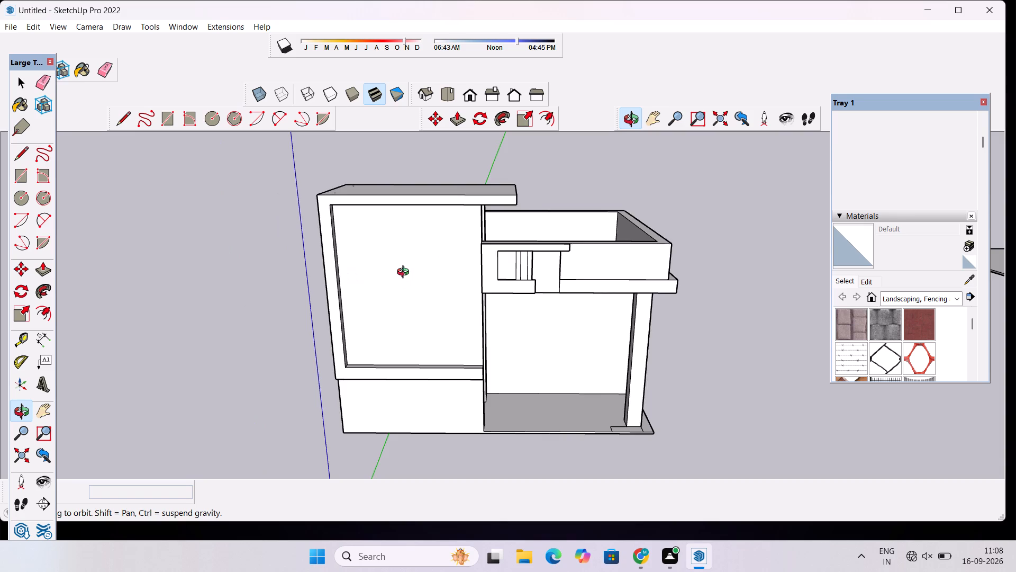
scroll(407, 264, "down", 5)
left_click_drag(430, 283, 440, 254)
scroll(457, 290, "up", 9)
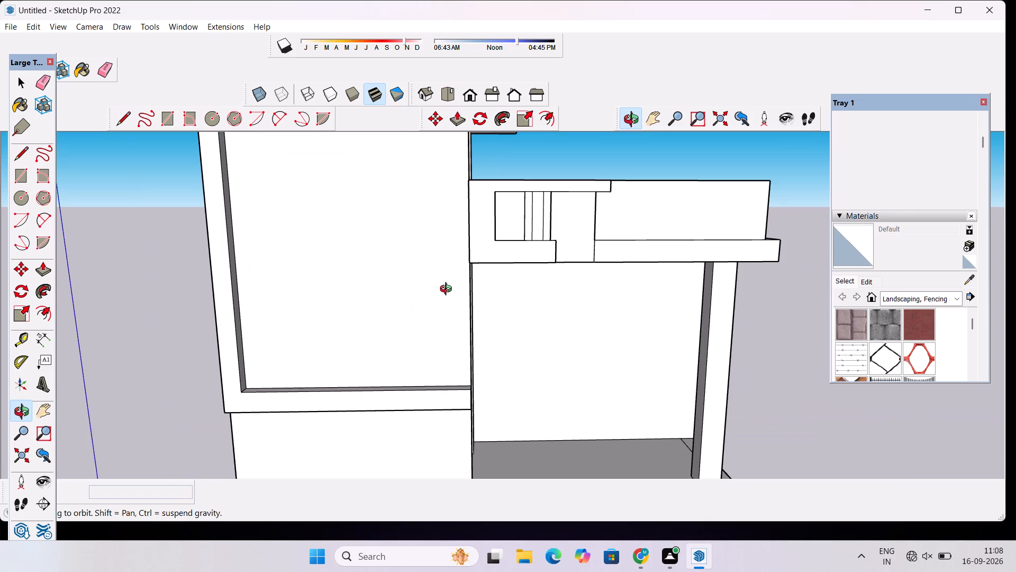
key("t")
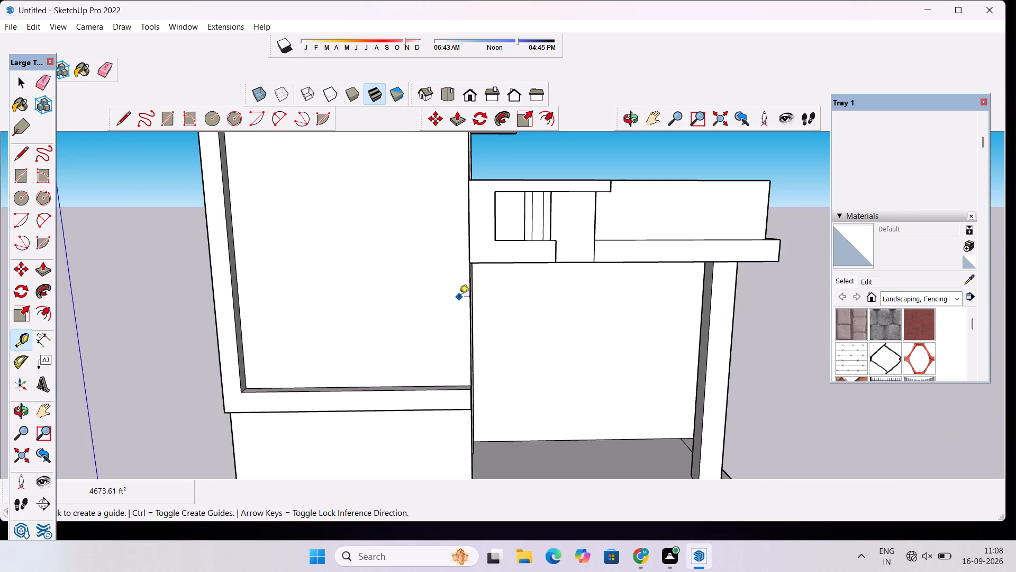
scroll(459, 297, "up", 4)
left_click(479, 283)
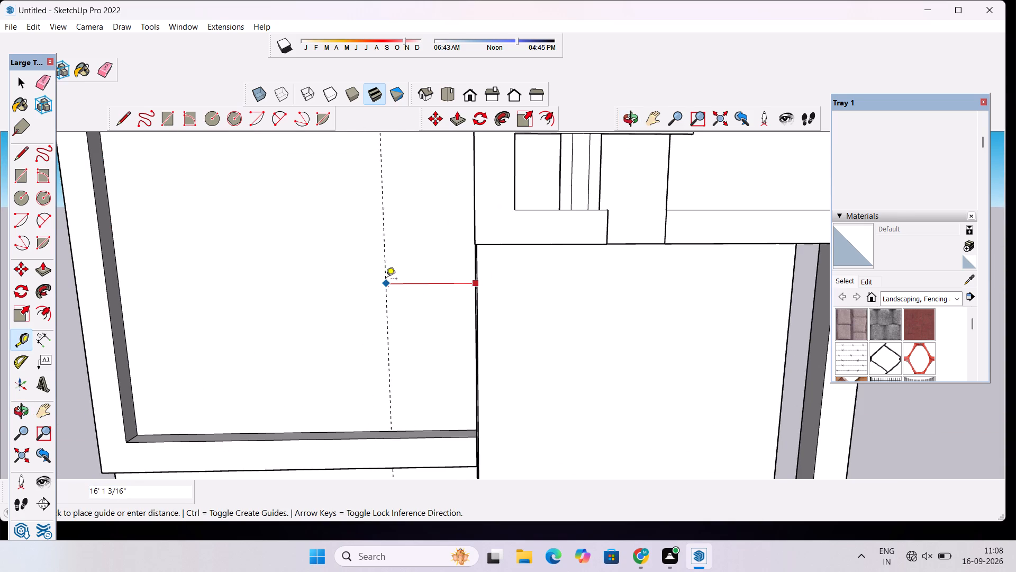
scroll(270, 290, "down", 2)
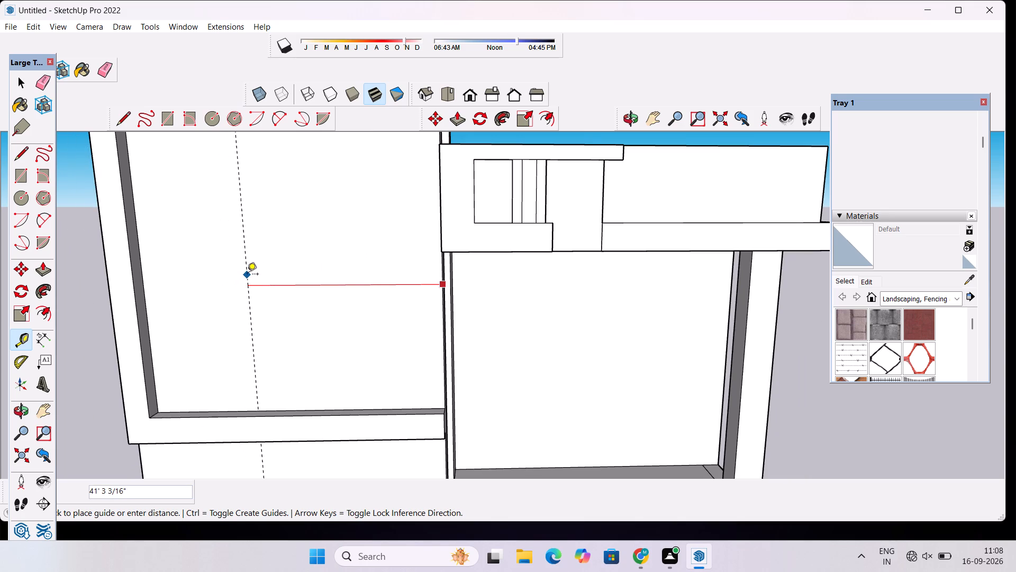
scroll(247, 275, "down", 1)
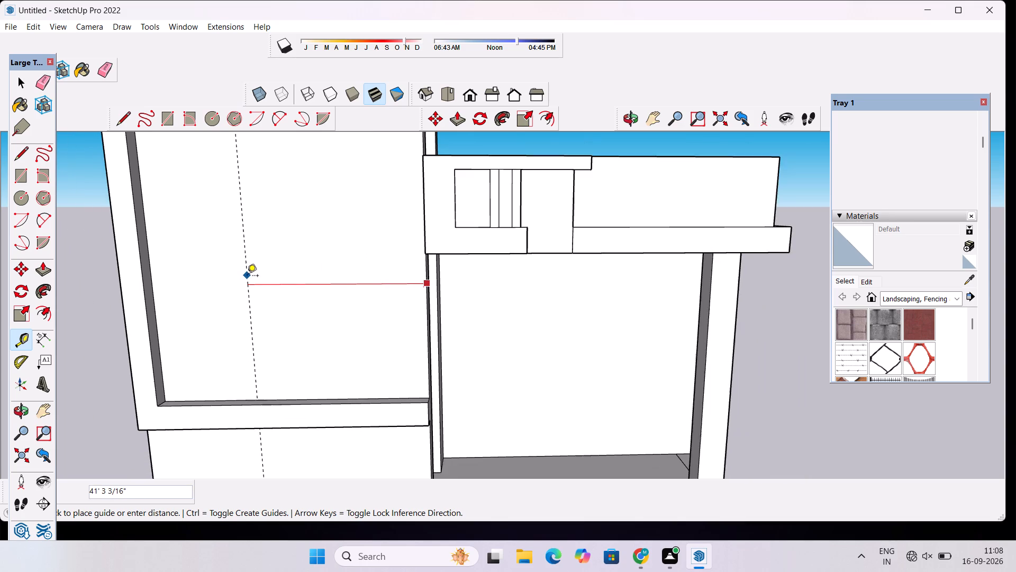
scroll(247, 276, "down", 7)
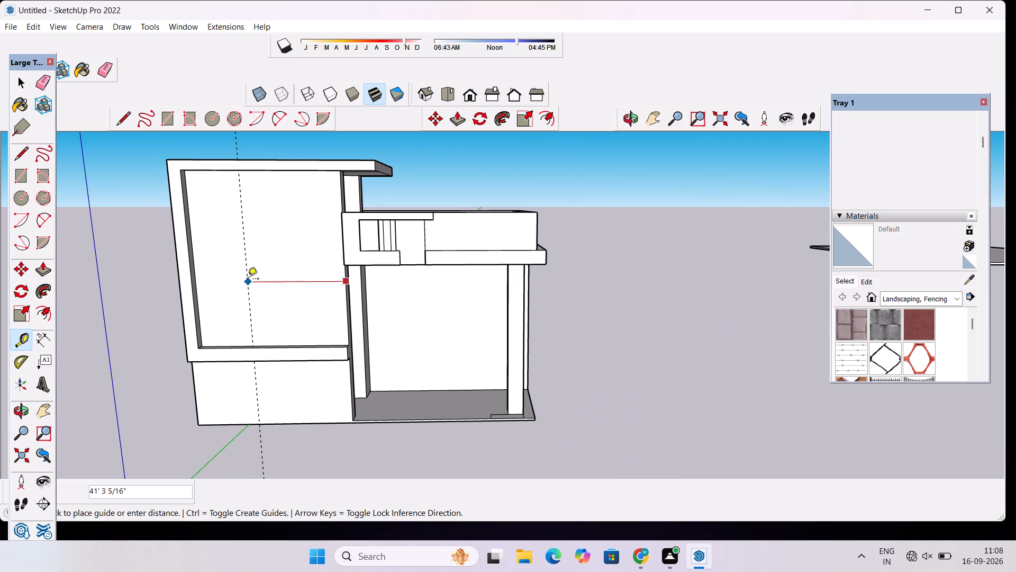
scroll(230, 273, "up", 3)
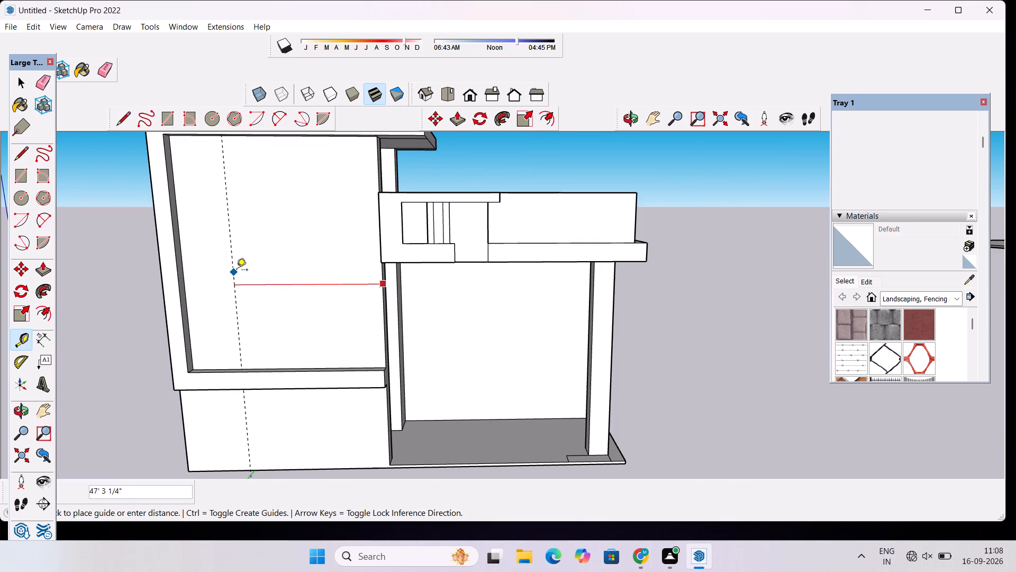
scroll(237, 271, "up", 2)
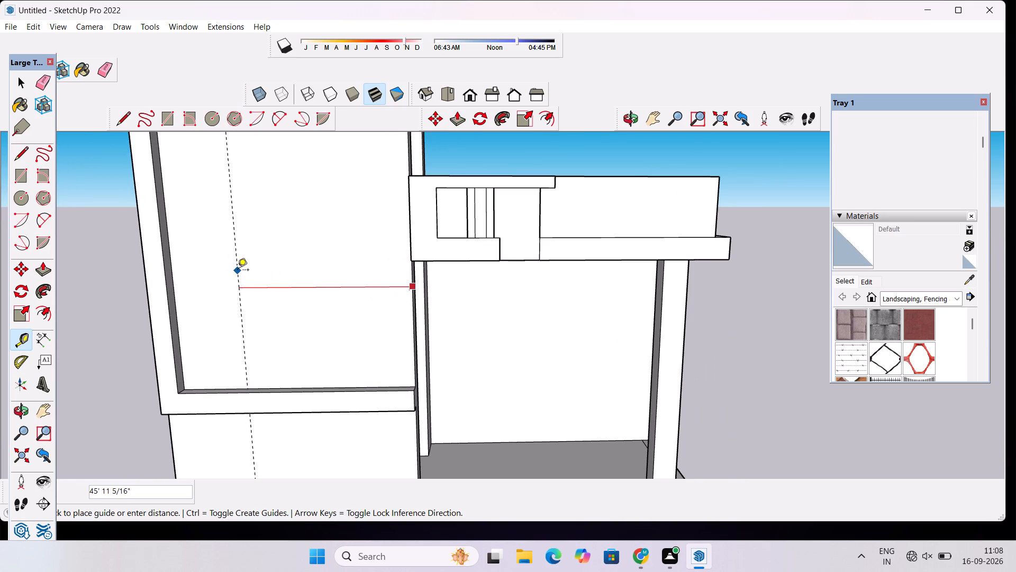
left_click(238, 271)
Place a second vertical guide on the front panel, 25' from the first one toward the lower wing.
left_click(234, 233)
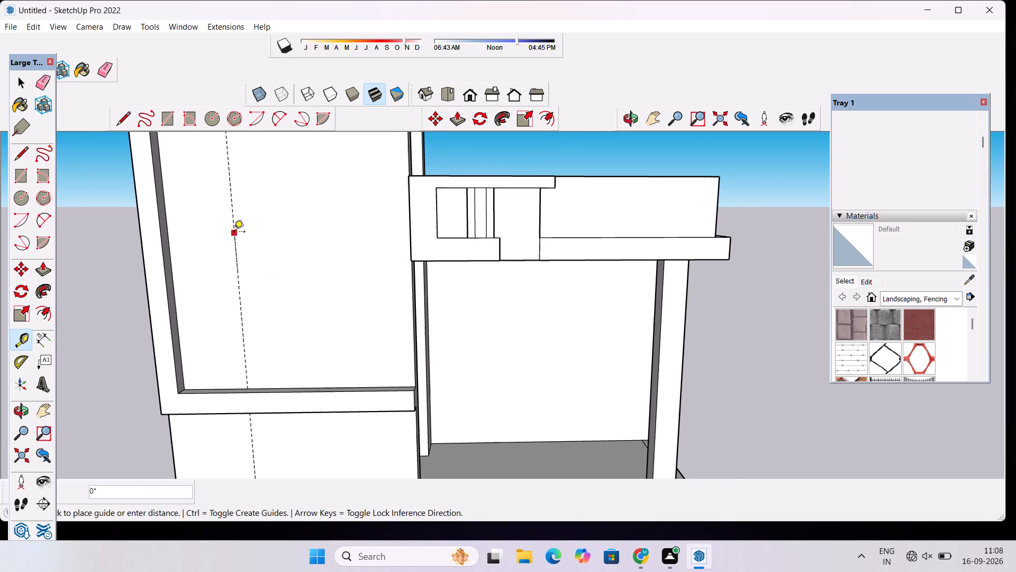
scroll(281, 237, "down", 7)
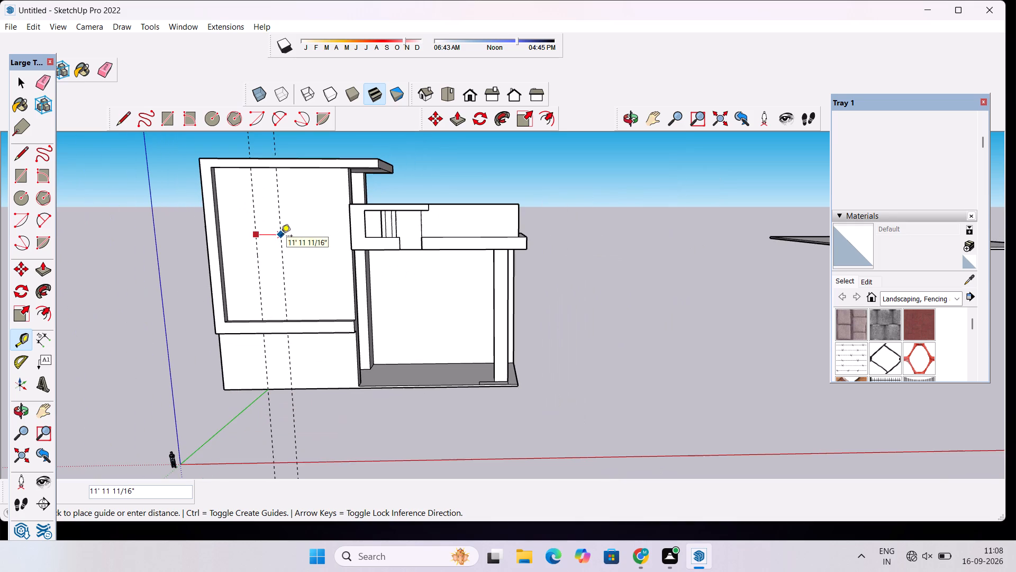
scroll(310, 239, "up", 1)
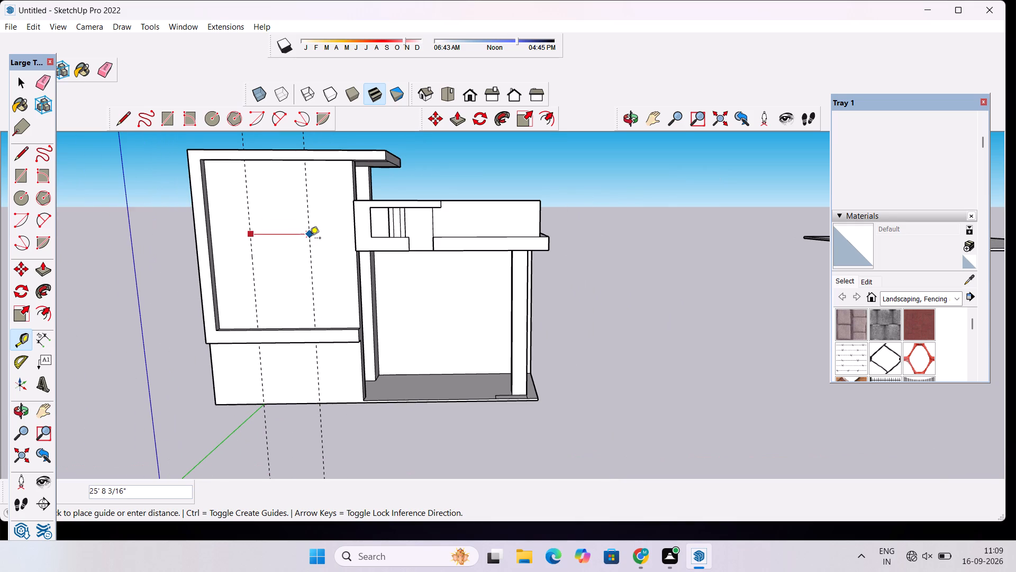
type("25'")
key("Return")
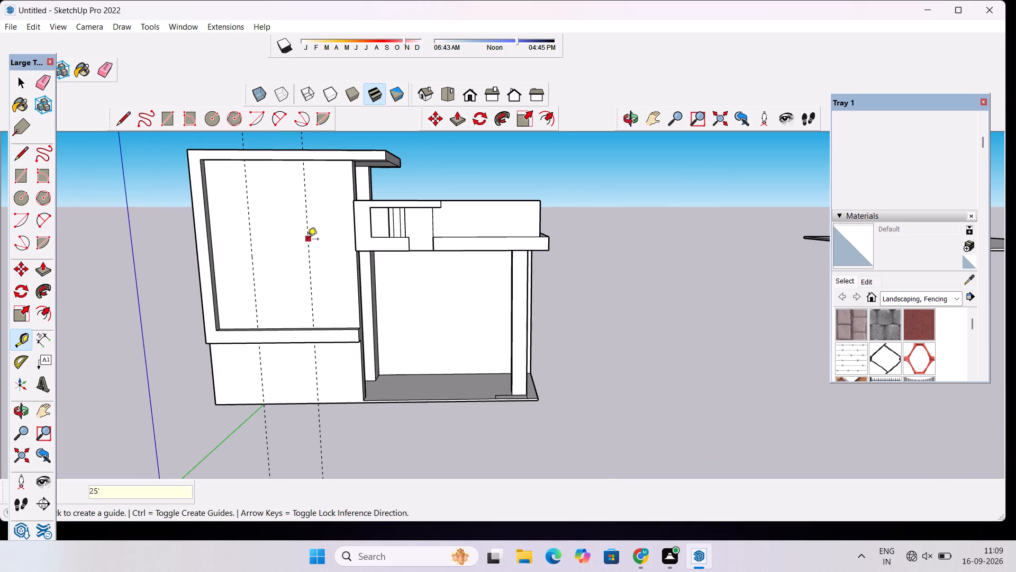
Place a horizontal guide on the front panel 5' below the inner edge of the frame's top member.
scroll(307, 240, "down", 5)
left_click(636, 118)
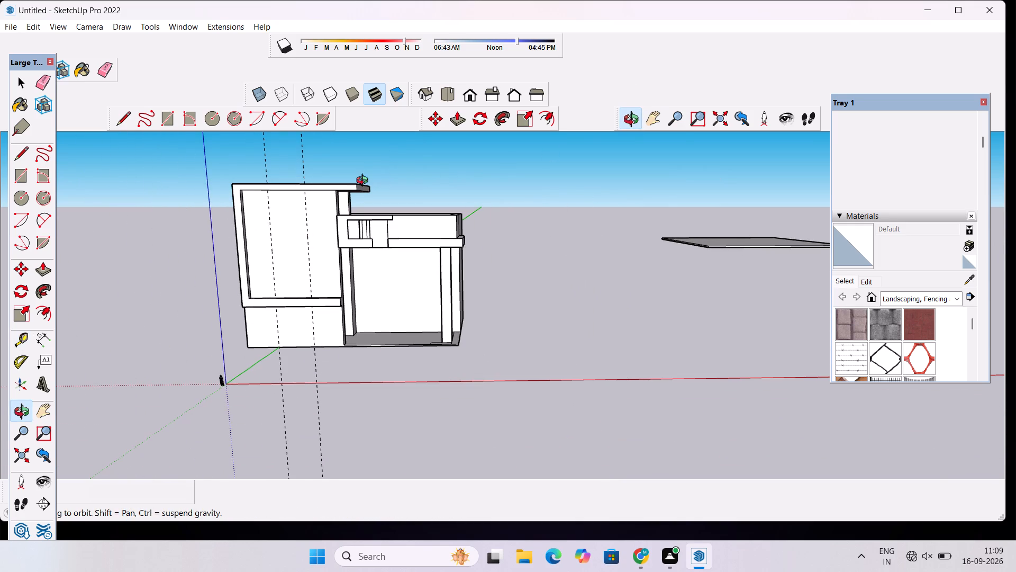
scroll(365, 182, "up", 3)
left_click_drag(264, 218, 264, 137)
scroll(254, 178, "up", 10)
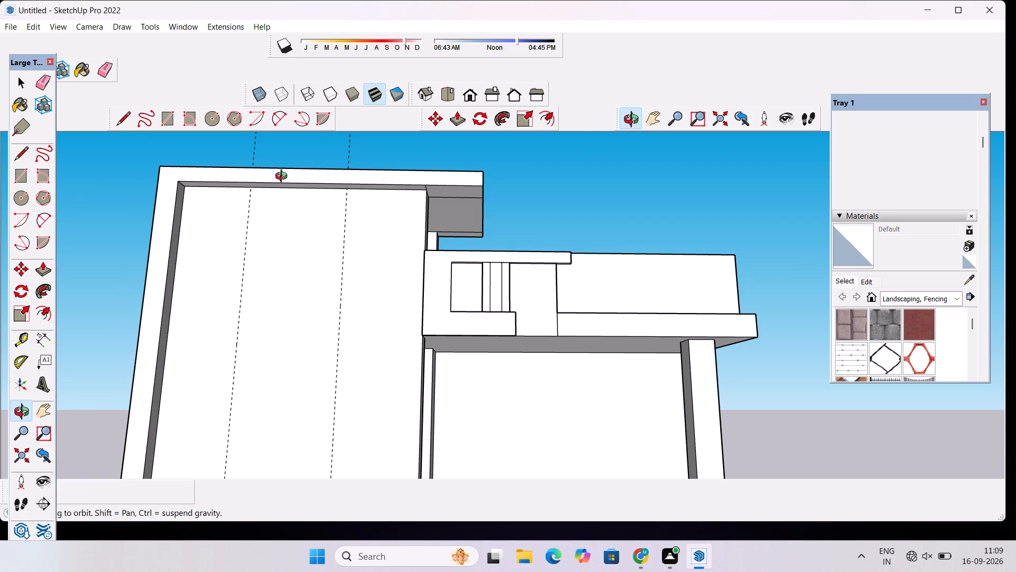
left_click_drag(285, 177, 306, 224, "shift")
key("t")
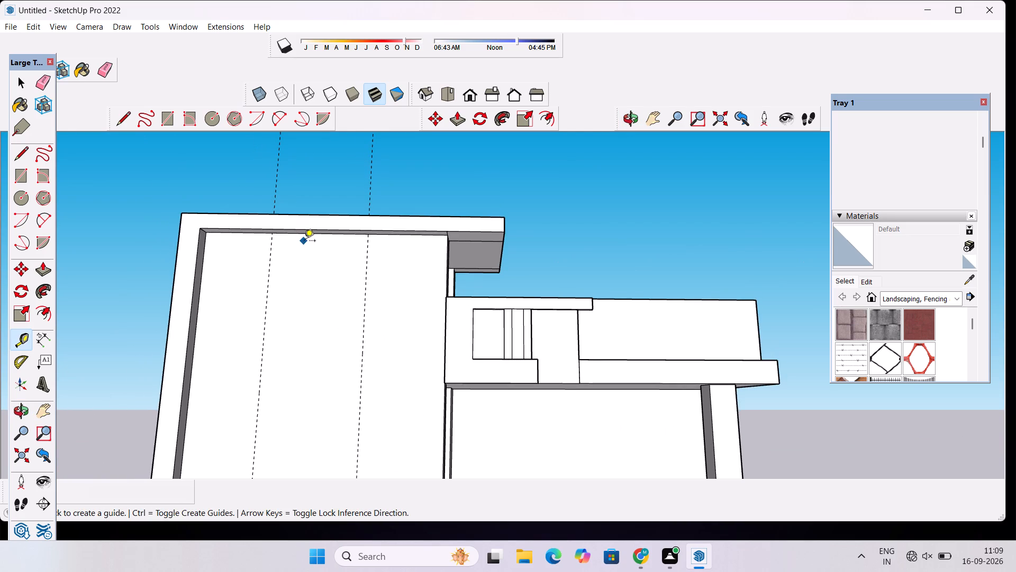
scroll(304, 242, "up", 4)
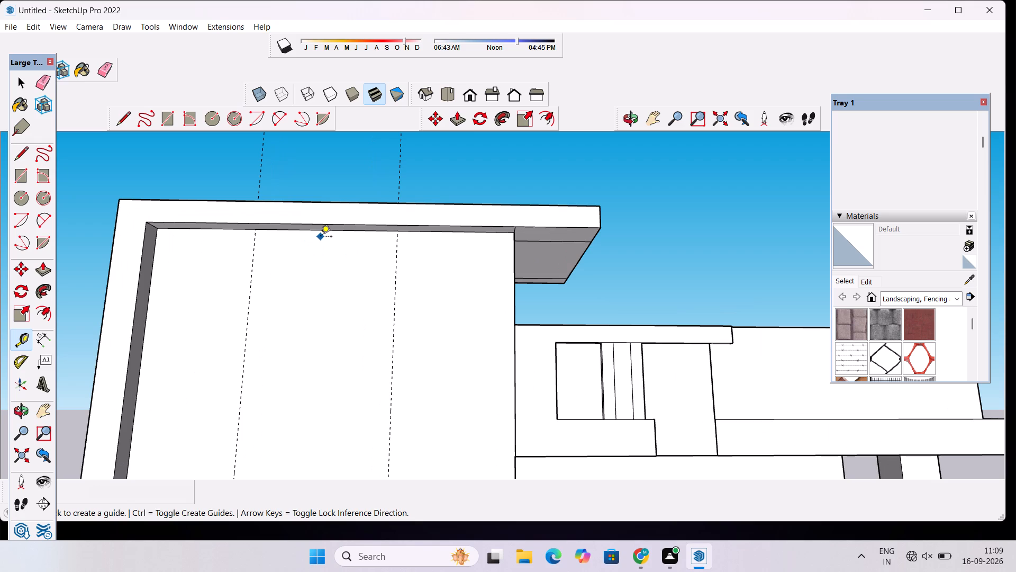
scroll(337, 250, "up", 6)
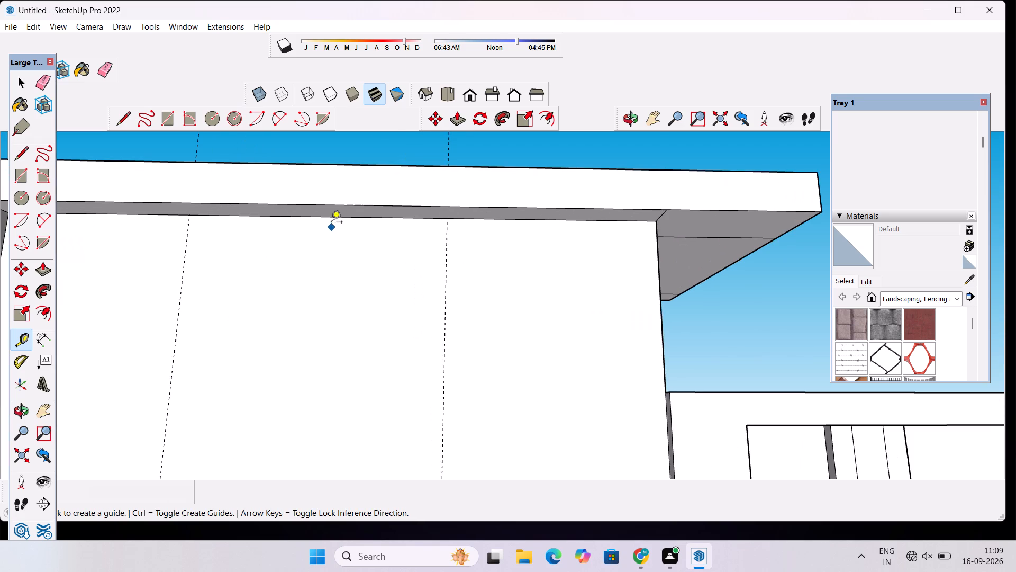
left_click(316, 215)
scroll(308, 248, "down", 4)
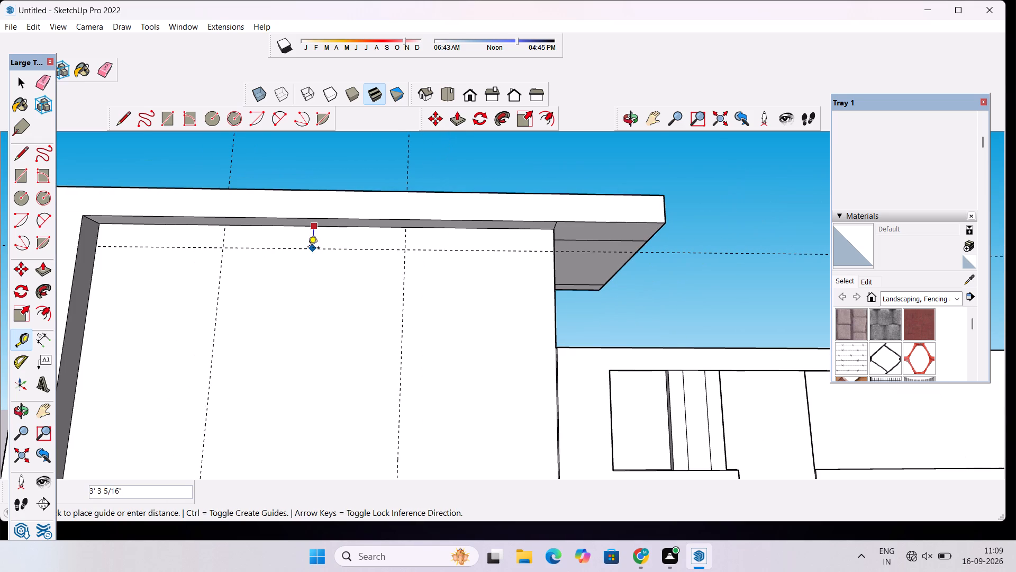
scroll(307, 262, "up", 4)
scroll(307, 262, "down", 4)
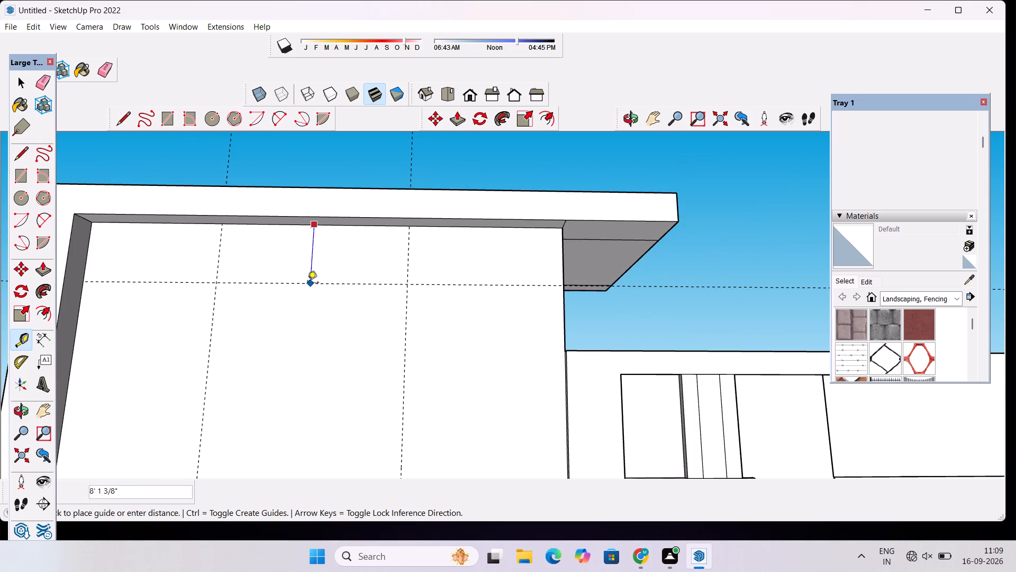
type("5'")
key("Return")
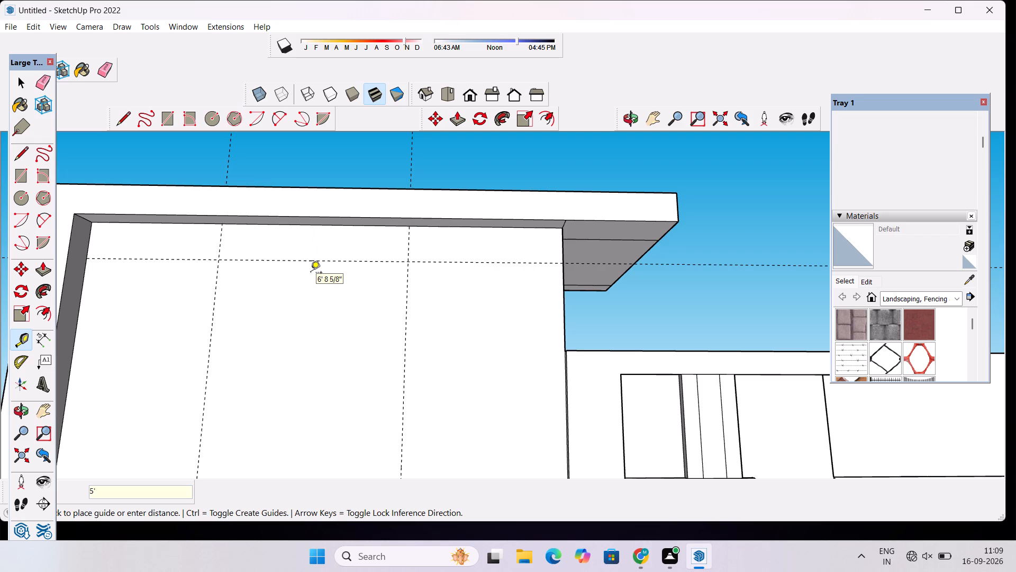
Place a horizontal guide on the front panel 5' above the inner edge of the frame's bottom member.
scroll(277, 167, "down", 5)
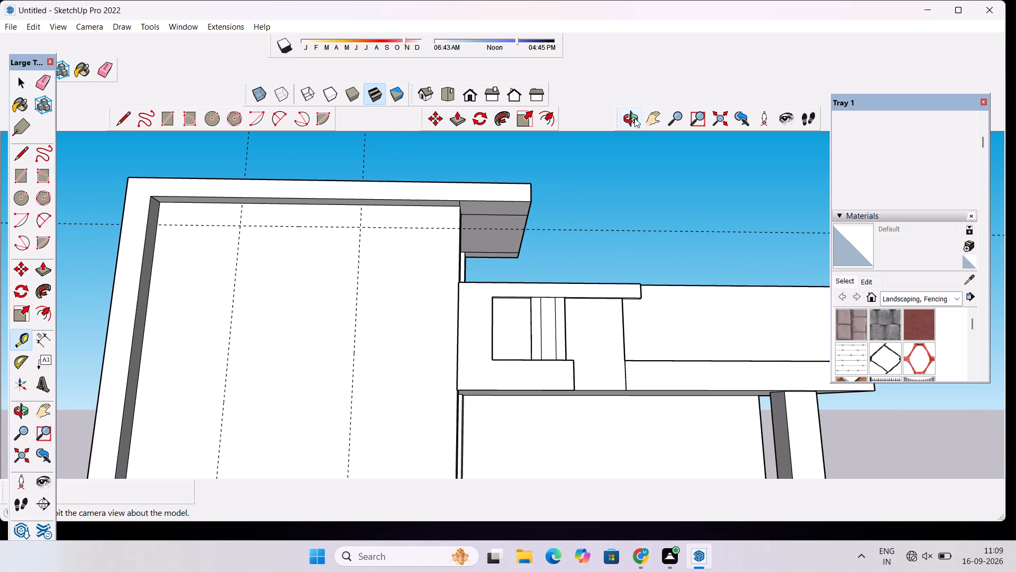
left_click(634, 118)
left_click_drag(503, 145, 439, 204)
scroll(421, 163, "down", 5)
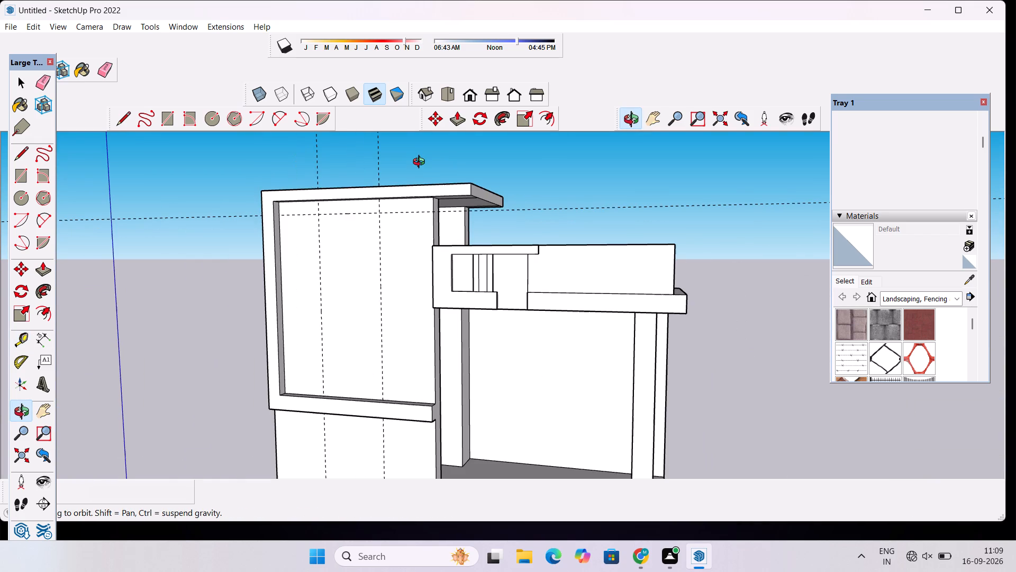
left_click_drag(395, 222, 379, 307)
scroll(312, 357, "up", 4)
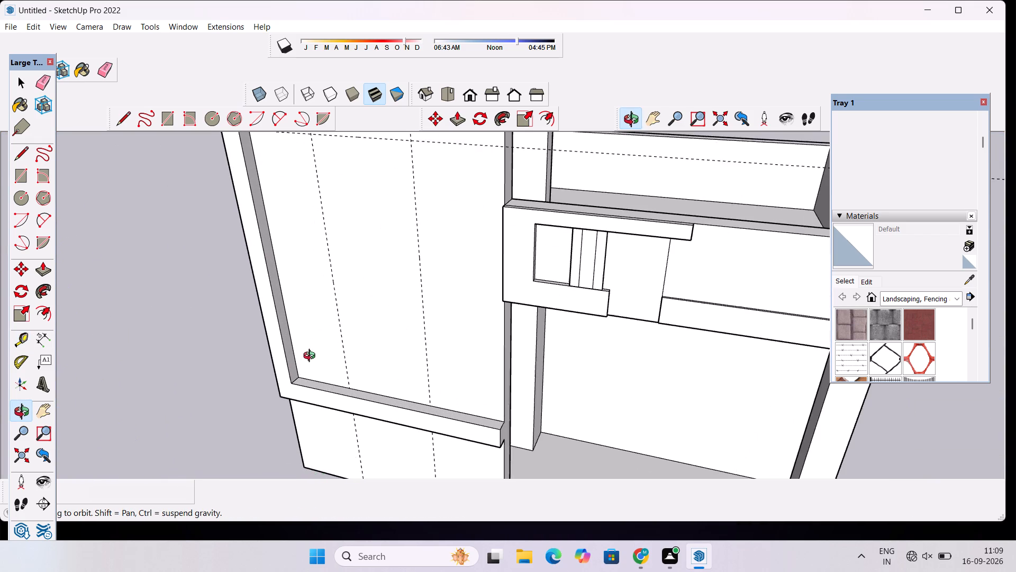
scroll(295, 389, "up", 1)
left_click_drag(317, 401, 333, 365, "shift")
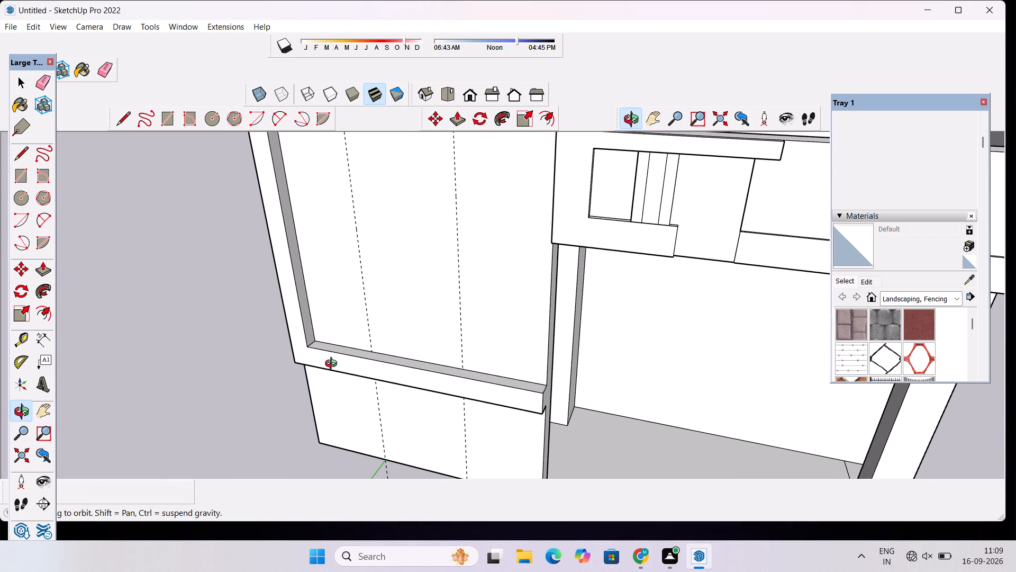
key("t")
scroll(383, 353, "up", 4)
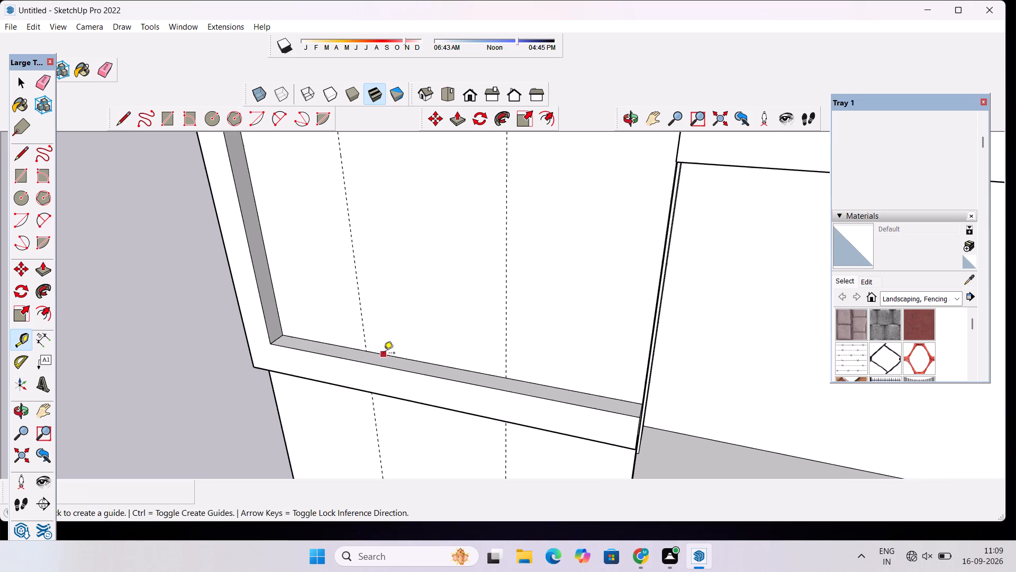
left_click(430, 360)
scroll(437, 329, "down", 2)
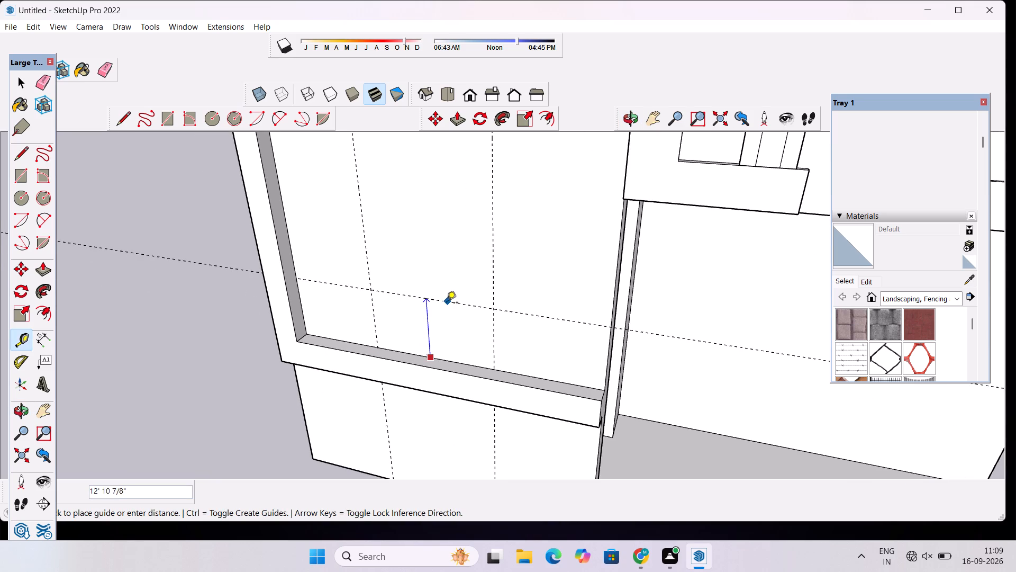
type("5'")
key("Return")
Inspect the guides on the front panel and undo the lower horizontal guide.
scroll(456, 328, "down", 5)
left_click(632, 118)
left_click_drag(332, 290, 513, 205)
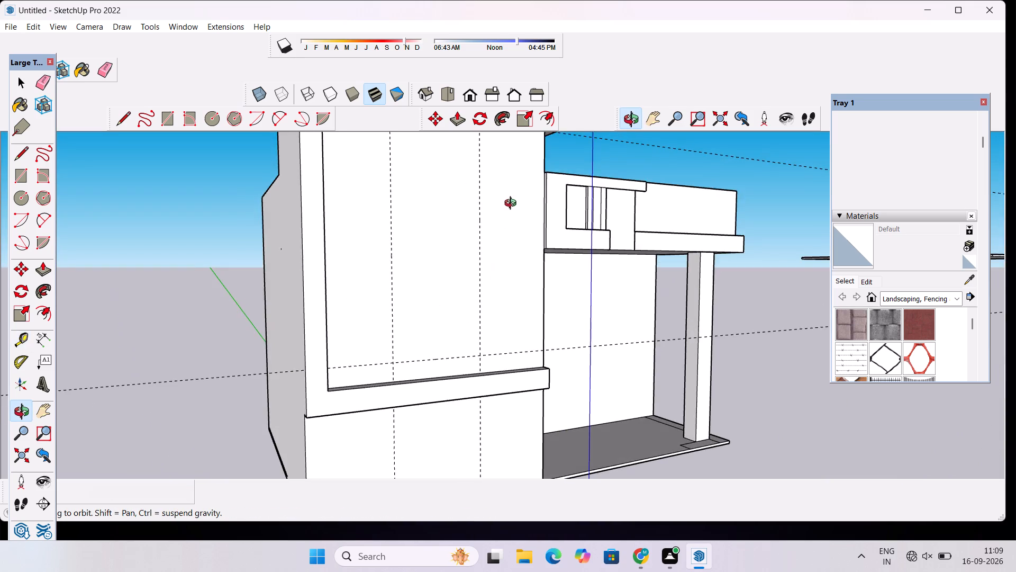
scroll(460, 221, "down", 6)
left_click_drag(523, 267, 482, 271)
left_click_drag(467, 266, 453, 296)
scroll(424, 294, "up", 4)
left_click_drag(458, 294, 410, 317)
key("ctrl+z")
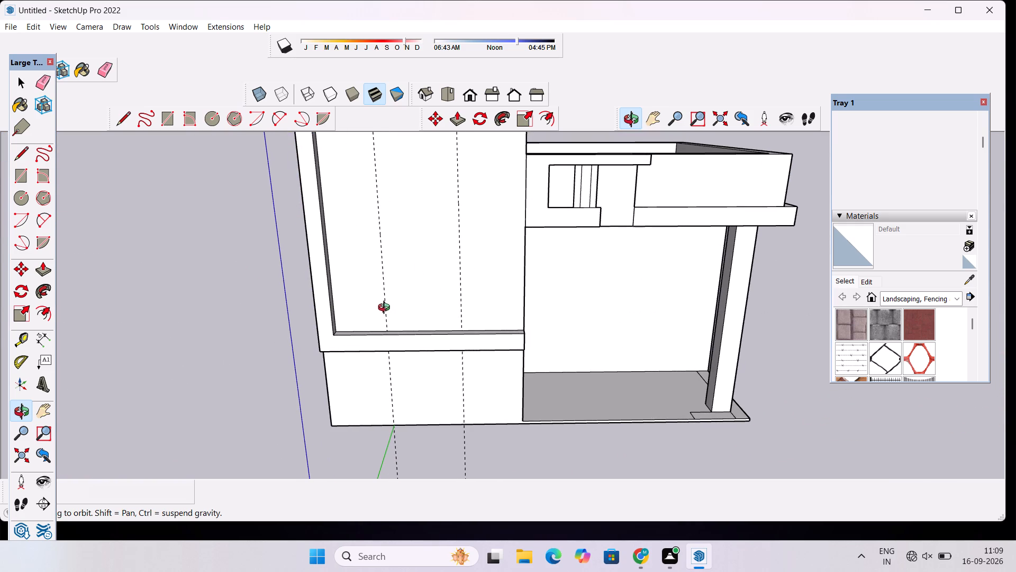
Place a horizontal guide on the front panel 8' above the inner edge of the frame's bottom member.
scroll(392, 304, "up", 1)
key("t")
scroll(434, 316, "up", 4)
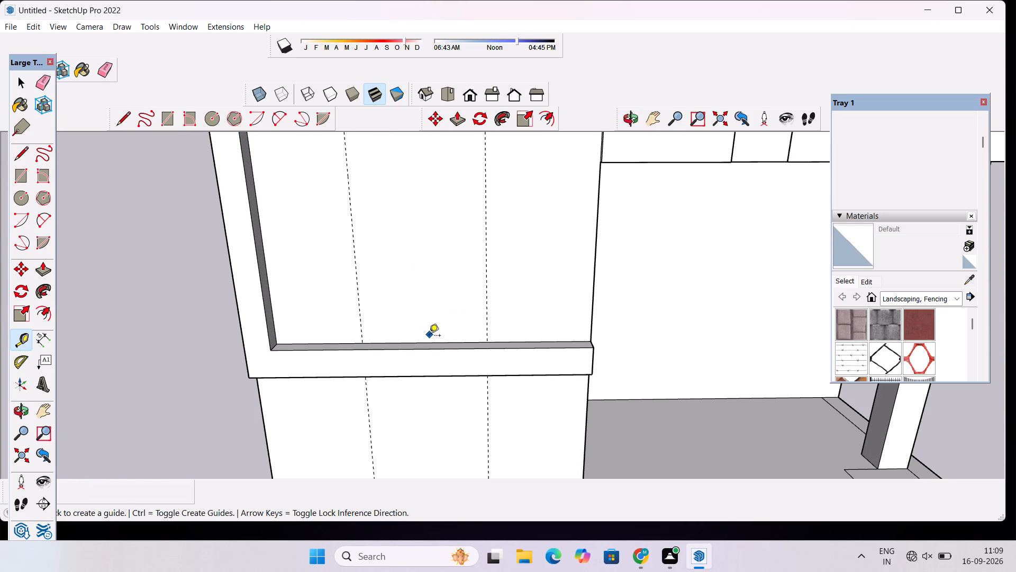
scroll(433, 344, "up", 6)
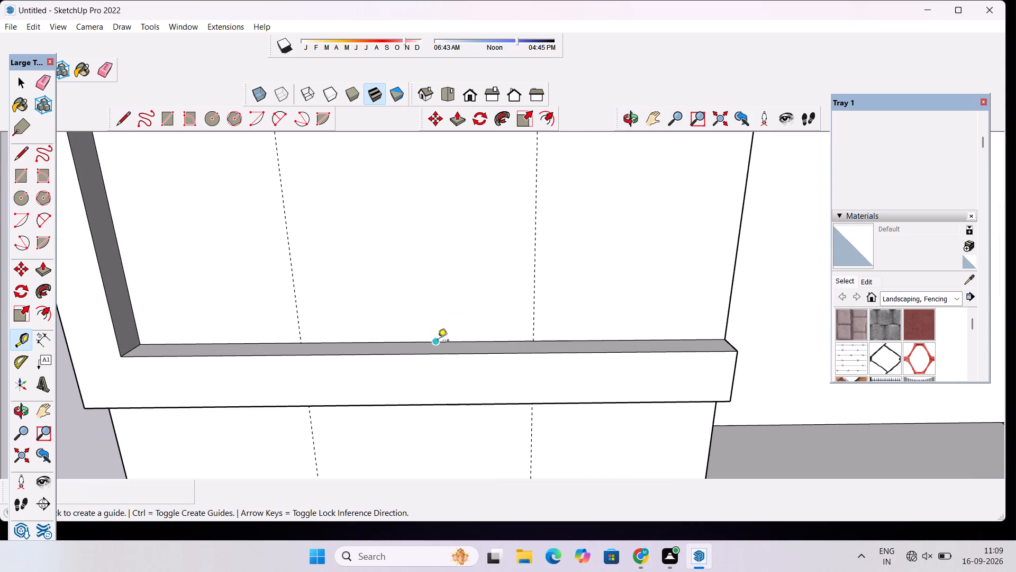
left_click(433, 341)
scroll(440, 281, "down", 6)
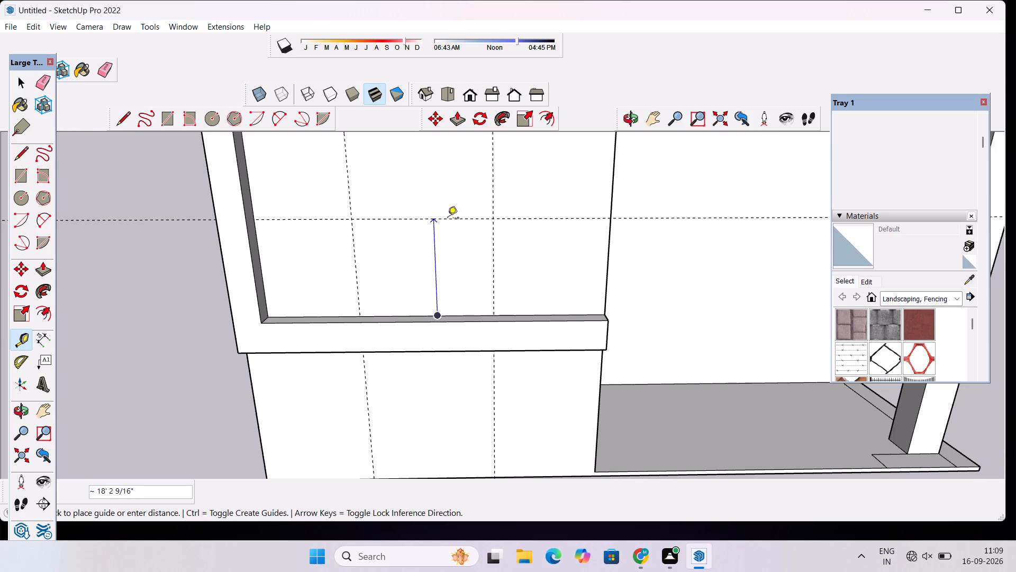
type("8'")
key("Return")
scroll(448, 219, "down", 3)
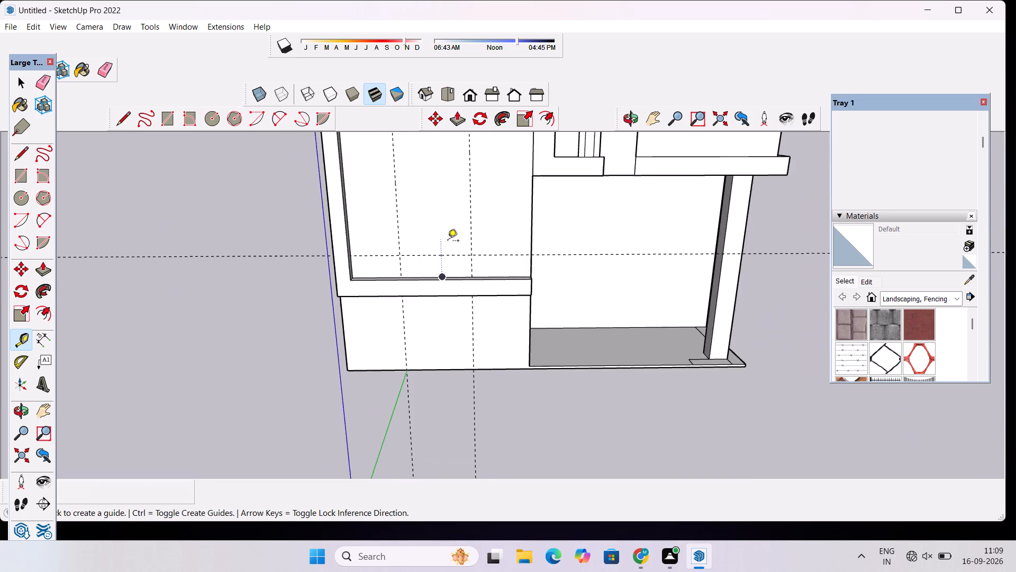
scroll(448, 242, "down", 7)
left_click(629, 117)
left_click_drag(413, 282, 444, 219)
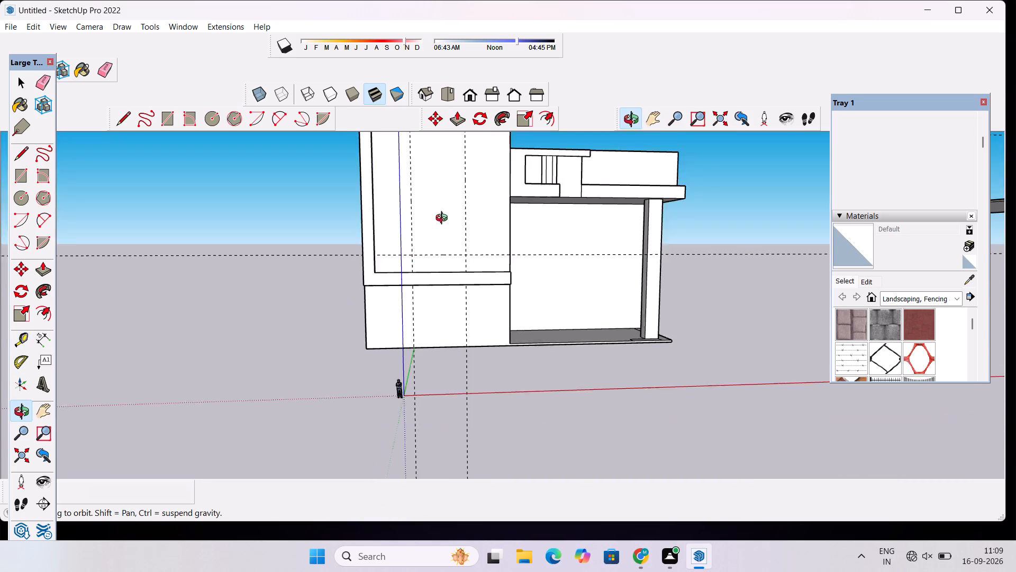
Draw a rectangle about 61' tall on the recessed front panel, snapping opposite corners to the guide intersections.
left_click_drag(444, 219, 446, 213)
scroll(446, 213, "down", 2)
left_click_drag(452, 210, 384, 243, "shift")
scroll(380, 243, "up", 3)
left_click_drag(381, 240, 372, 275)
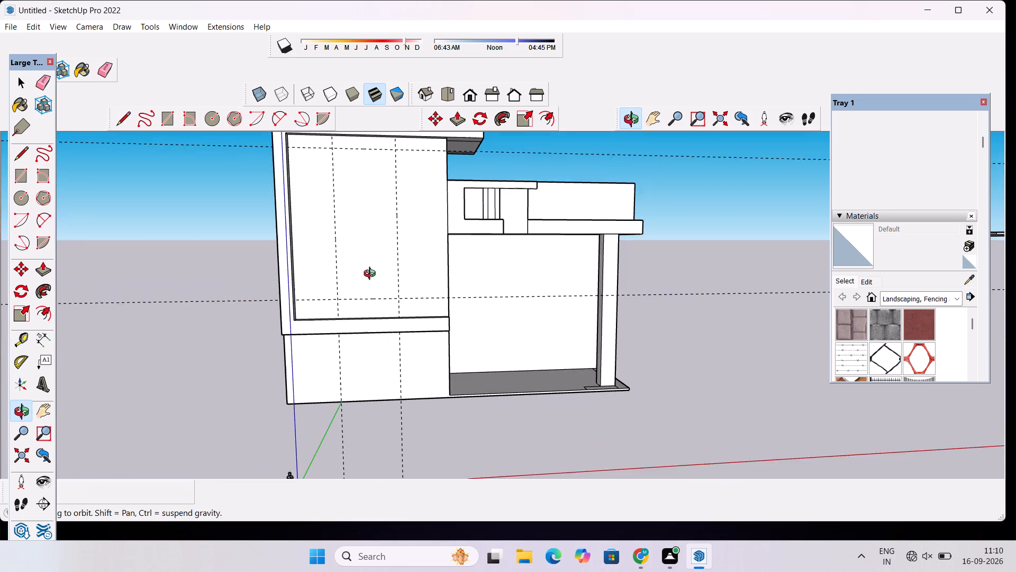
left_click_drag(372, 275, 371, 275)
left_click_drag(376, 215, 334, 297)
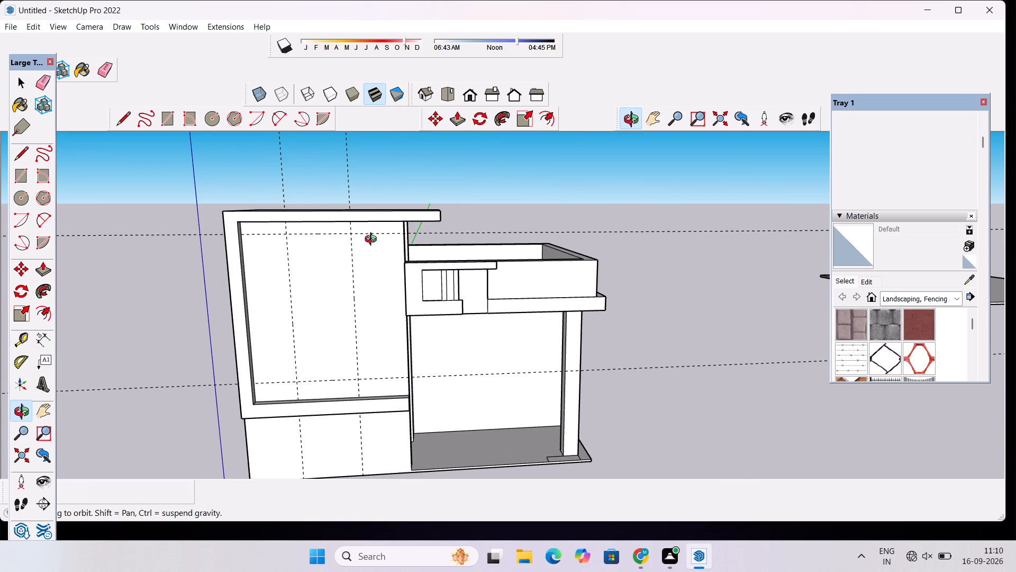
scroll(353, 252, "up", 2)
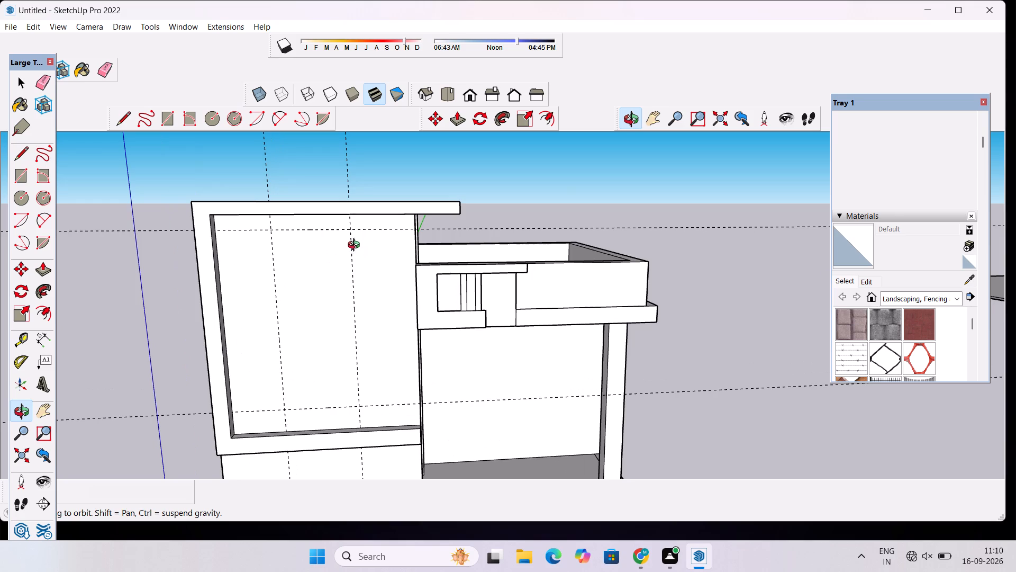
left_click_drag(356, 246, 358, 299, "shift")
scroll(353, 297, "up", 2)
key("r")
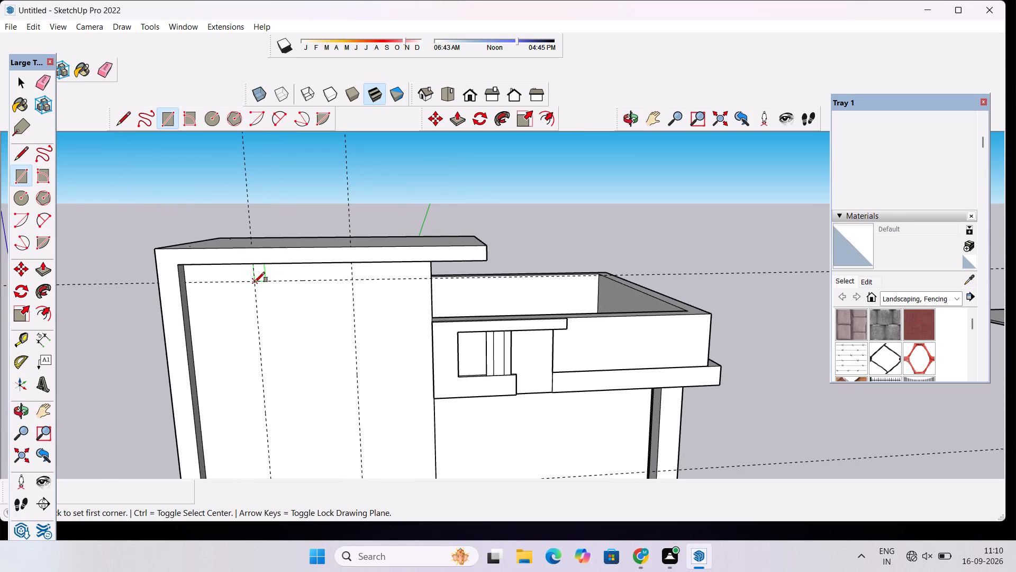
left_click(254, 282)
scroll(288, 269, "down", 10)
scroll(307, 352, "up", 4)
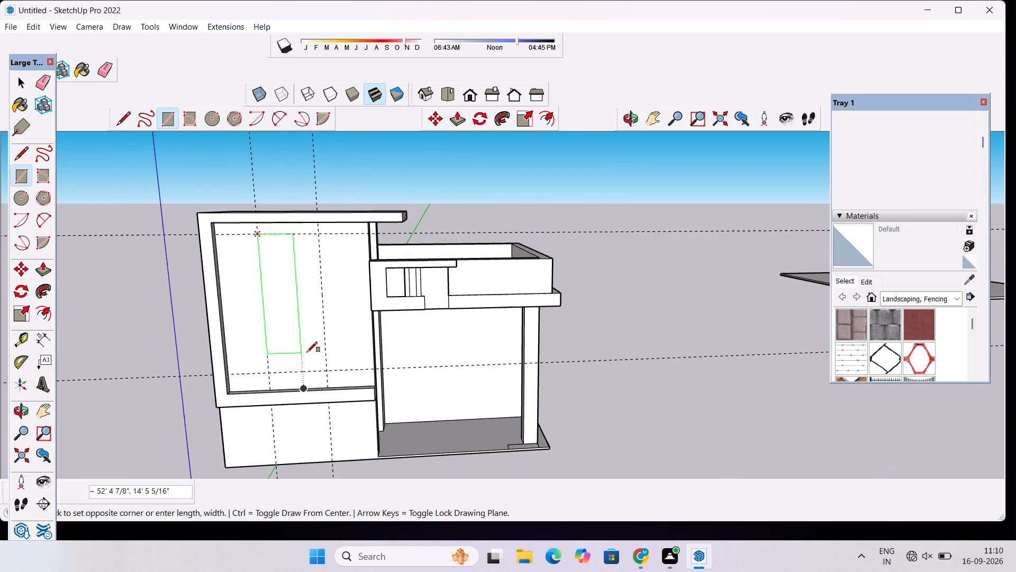
scroll(307, 351, "up", 4)
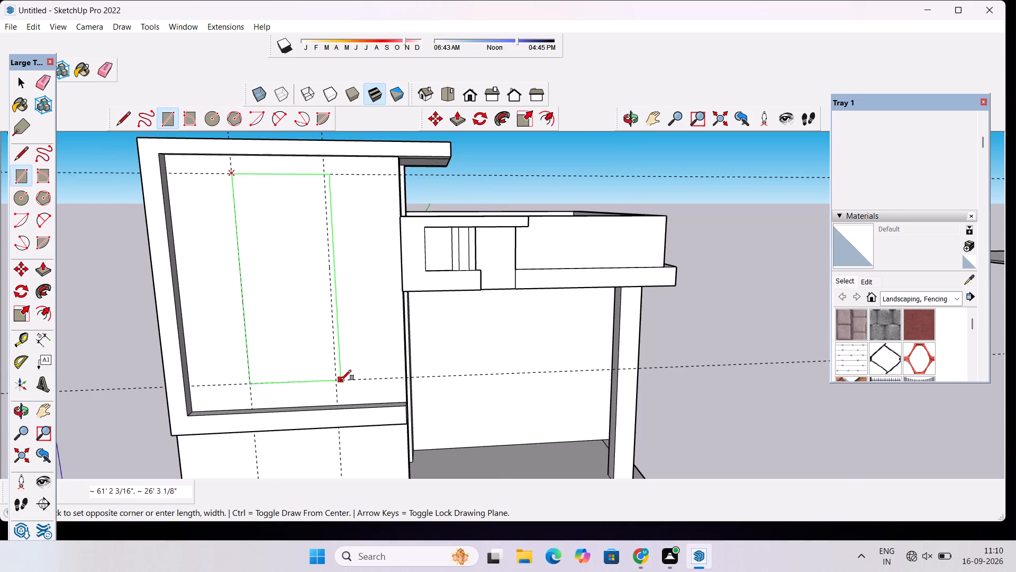
left_click(336, 380)
key("space")
scroll(321, 383, "down", 5)
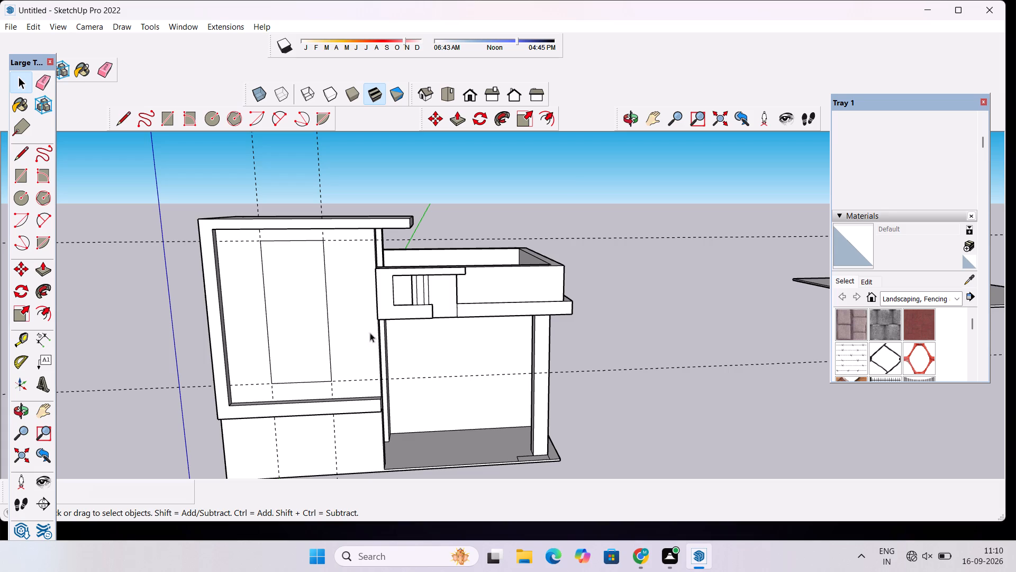
Erase the two horizontal and two vertical guides around the rectangle on the front panel.
left_click(633, 119)
left_click_drag(505, 353, 416, 360, "shift")
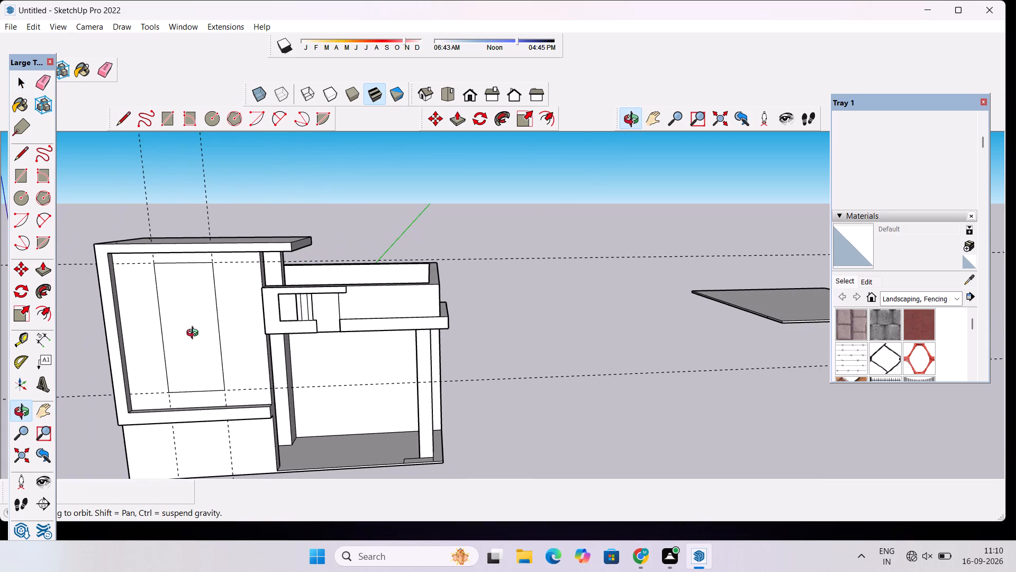
left_click_drag(195, 334, 357, 316, "shift")
key("e")
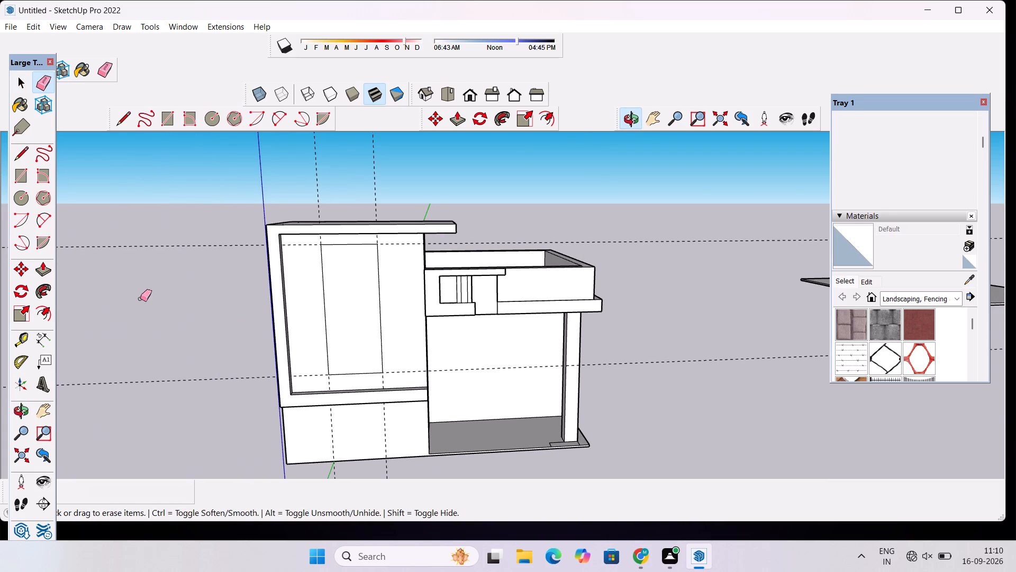
left_click_drag(132, 233, 141, 313)
left_click(141, 313)
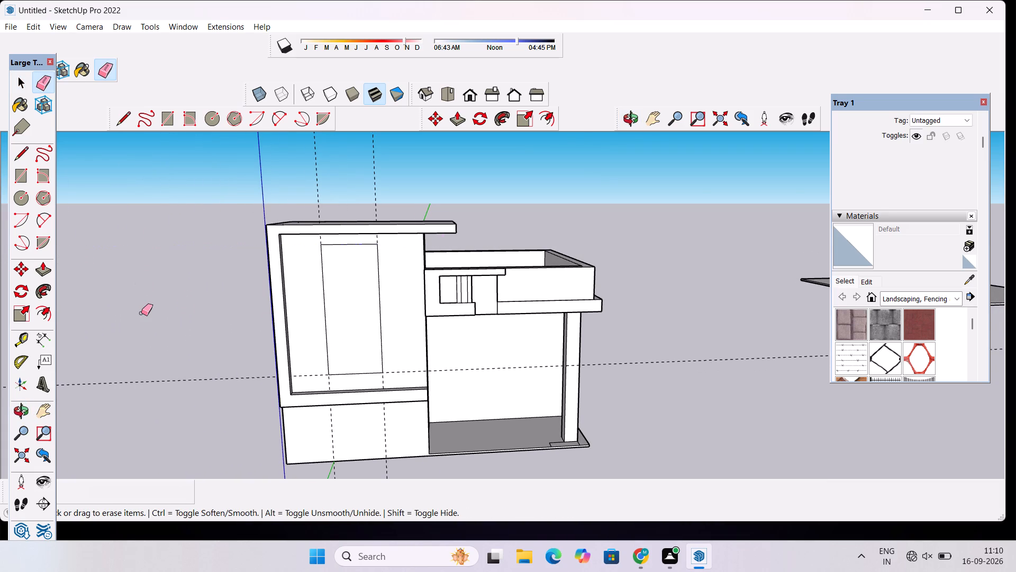
left_click_drag(141, 326, 141, 375)
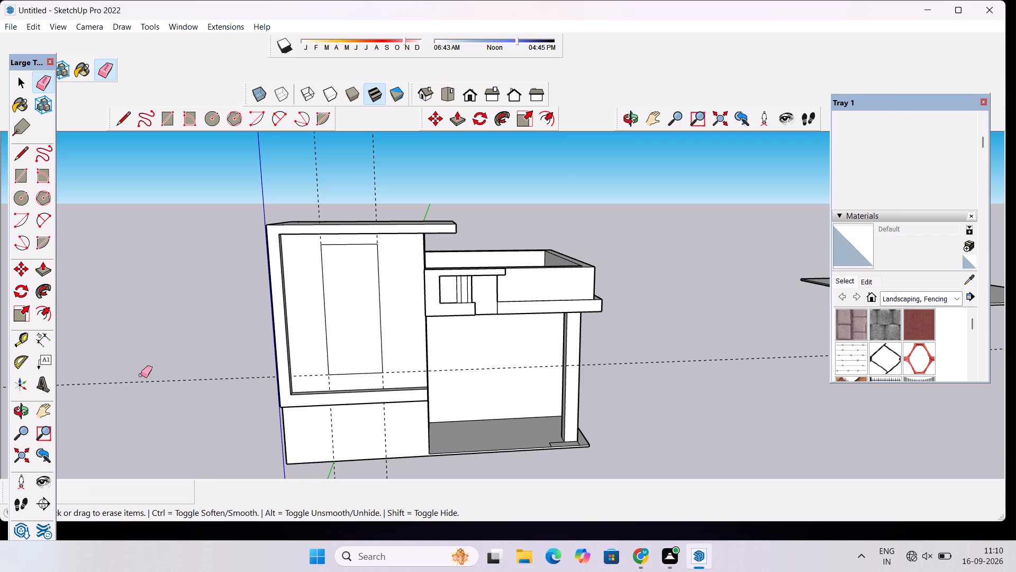
left_click_drag(141, 375, 141, 385)
left_click_drag(409, 166, 320, 182)
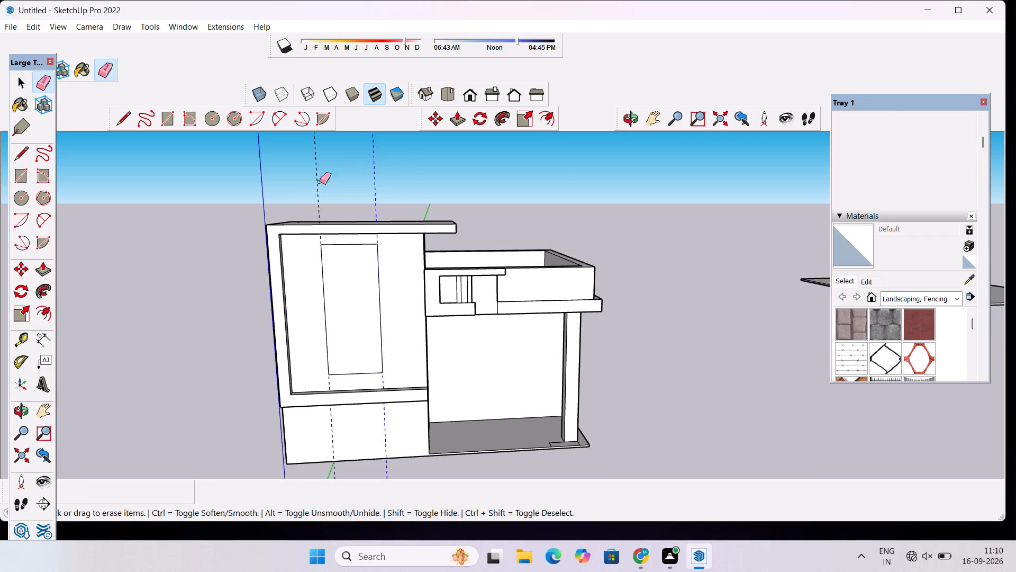
left_click_drag(320, 182, 288, 202)
left_click_drag(332, 153, 305, 168)
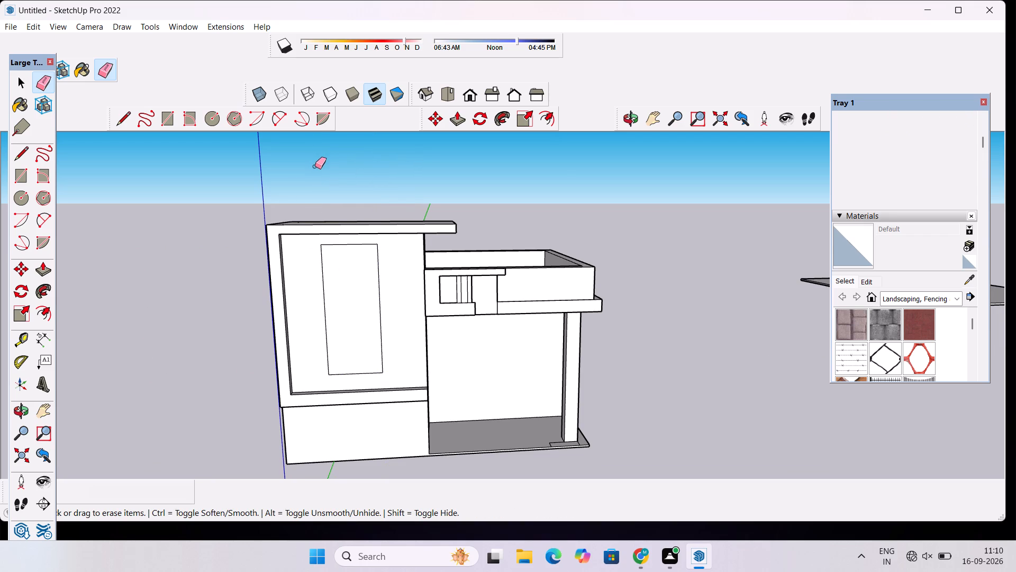
Examine the building from the front and both sides, checking the panel rectangle, border frame and roof overhang.
left_click(633, 112)
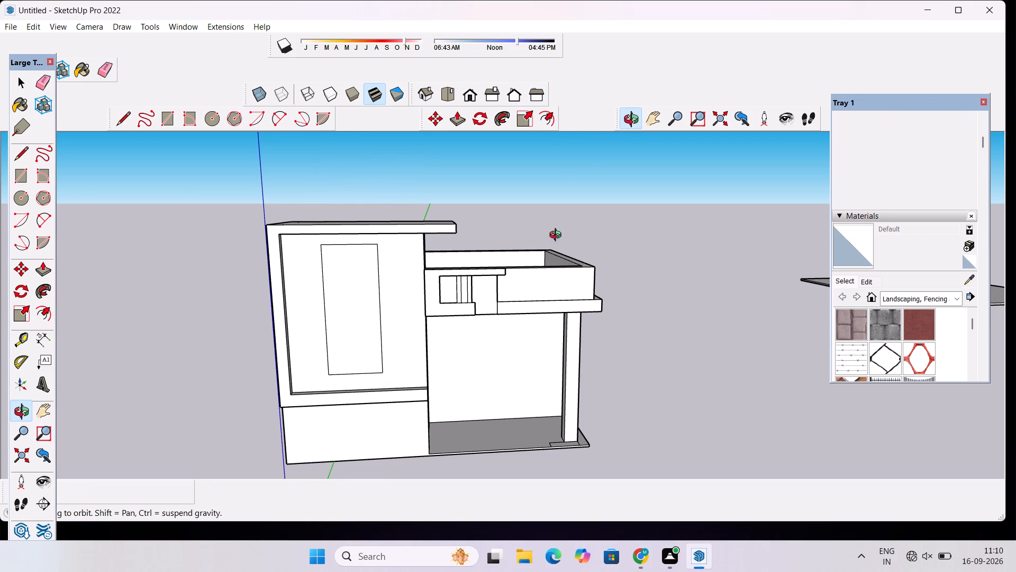
left_click_drag(558, 236, 496, 233)
scroll(435, 289, "down", 5)
scroll(338, 369, "up", 5)
left_click_drag(338, 365, 199, 345)
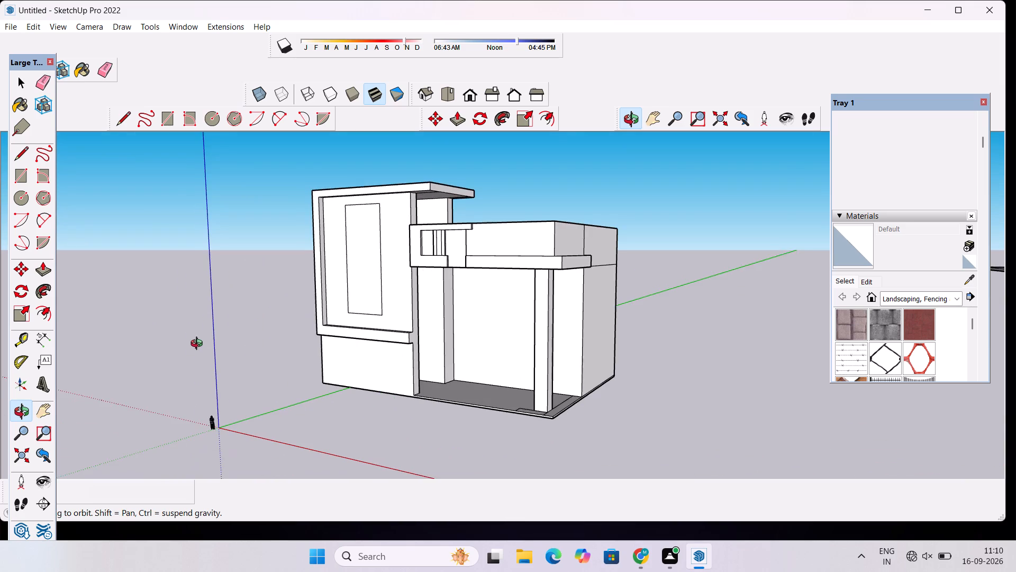
left_click_drag(199, 345, 198, 345)
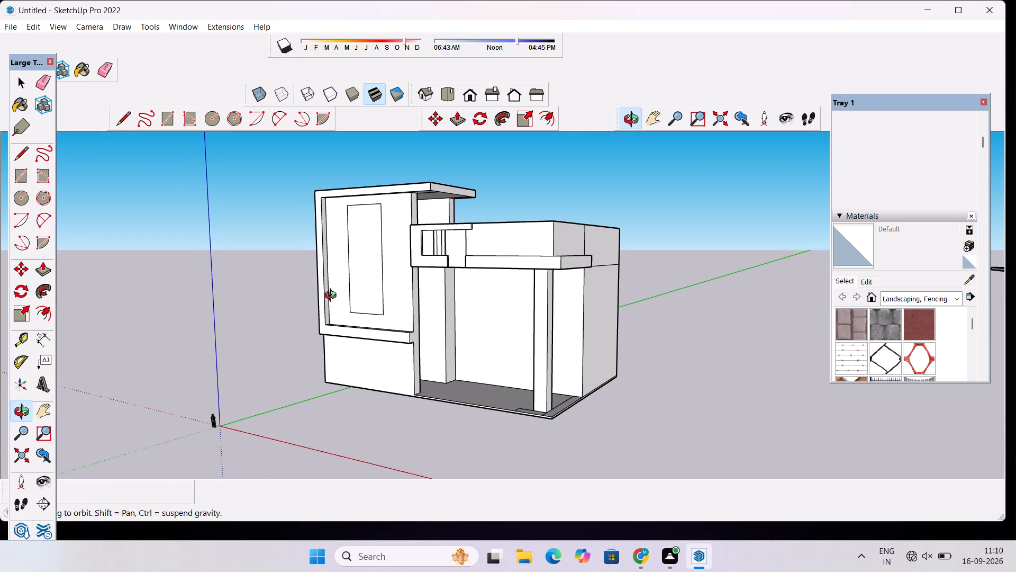
left_click_drag(283, 301, 347, 302)
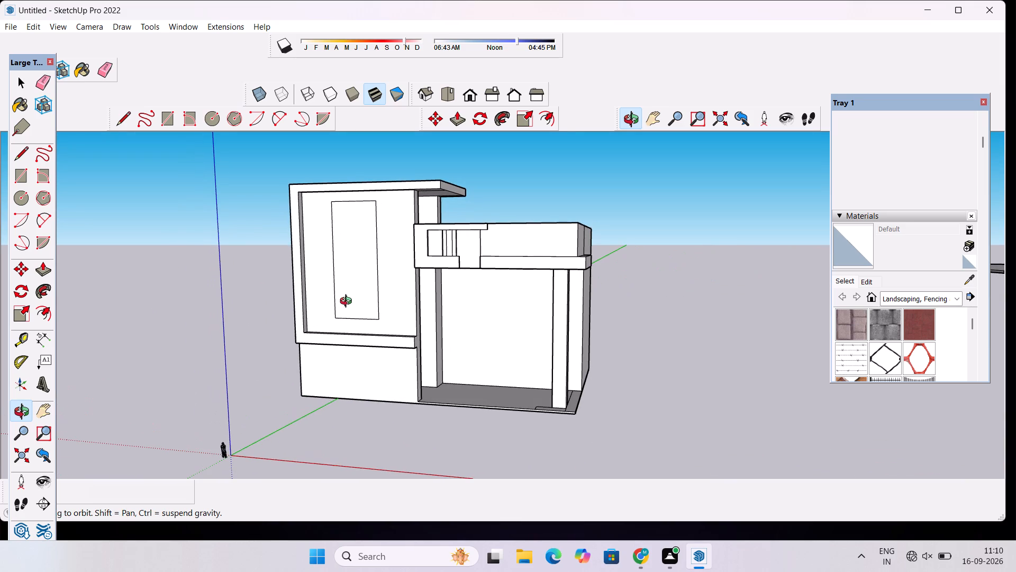
scroll(357, 290, "down", 5)
left_click_drag(360, 290, 443, 308)
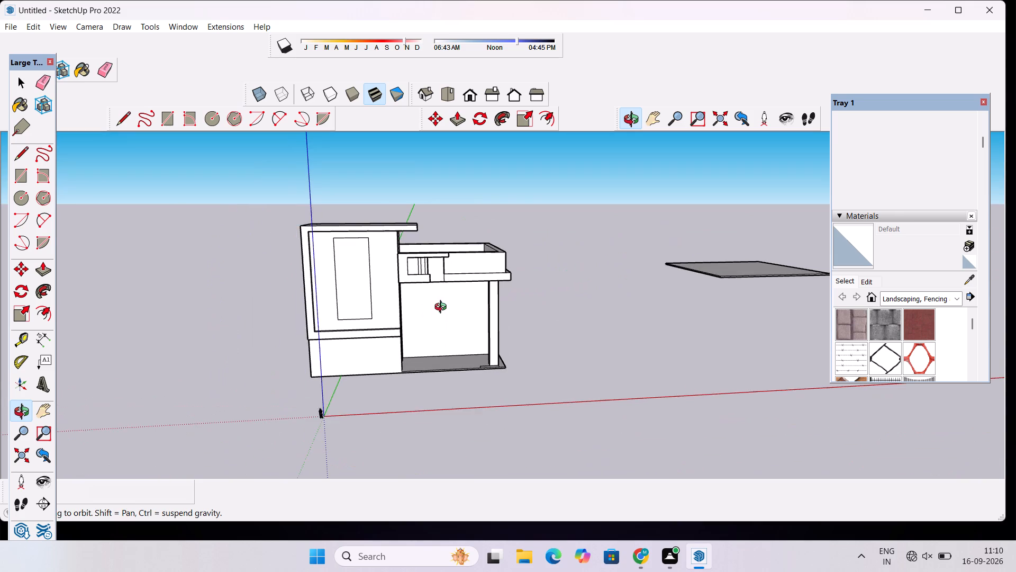
scroll(364, 273, "up", 4)
left_click_drag(376, 282, 358, 303, "shift")
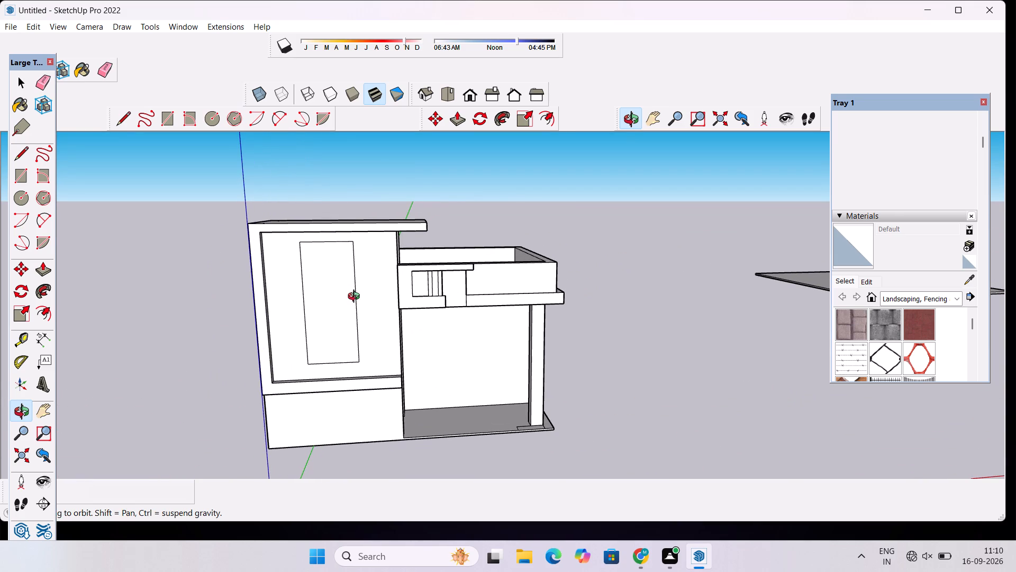
scroll(361, 285, "down", 1)
left_click_drag(428, 267, 409, 272)
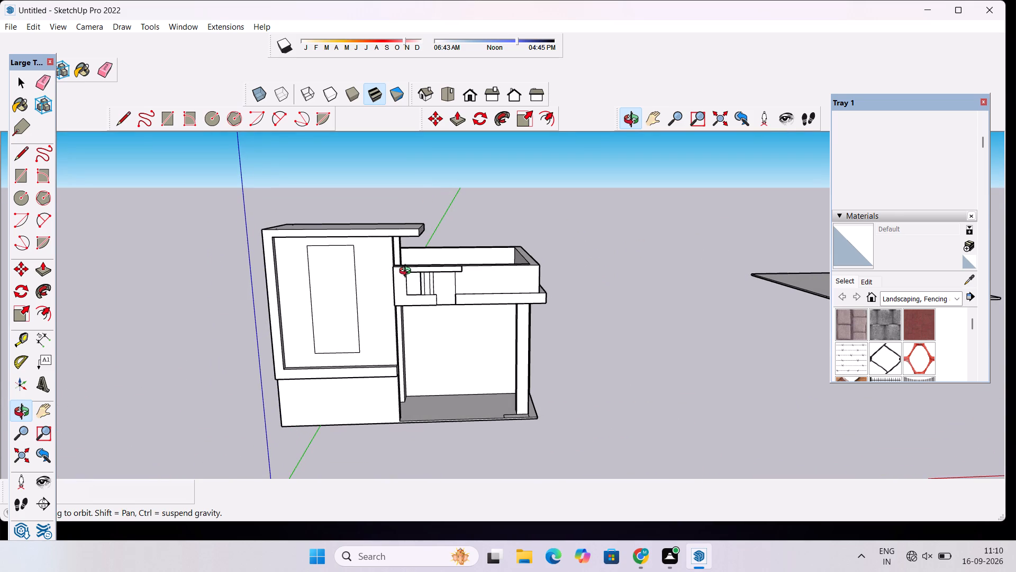
scroll(399, 274, "down", 3)
left_click_drag(319, 299, 576, 261)
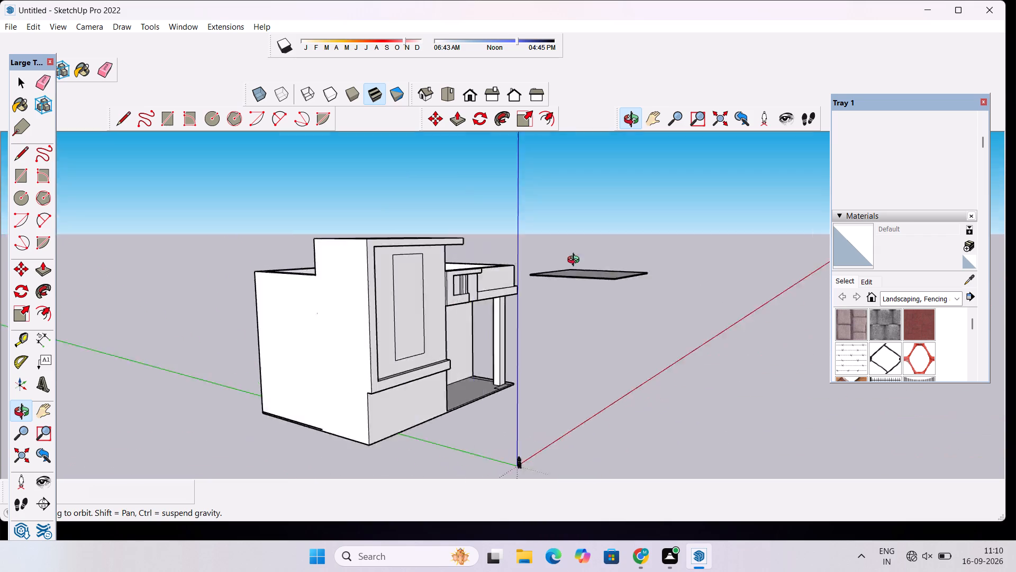
left_click_drag(576, 261, 434, 276)
scroll(361, 256, "up", 4)
left_click_drag(414, 267, 291, 301)
scroll(287, 285, "up", 3)
left_click_drag(439, 257, 397, 266)
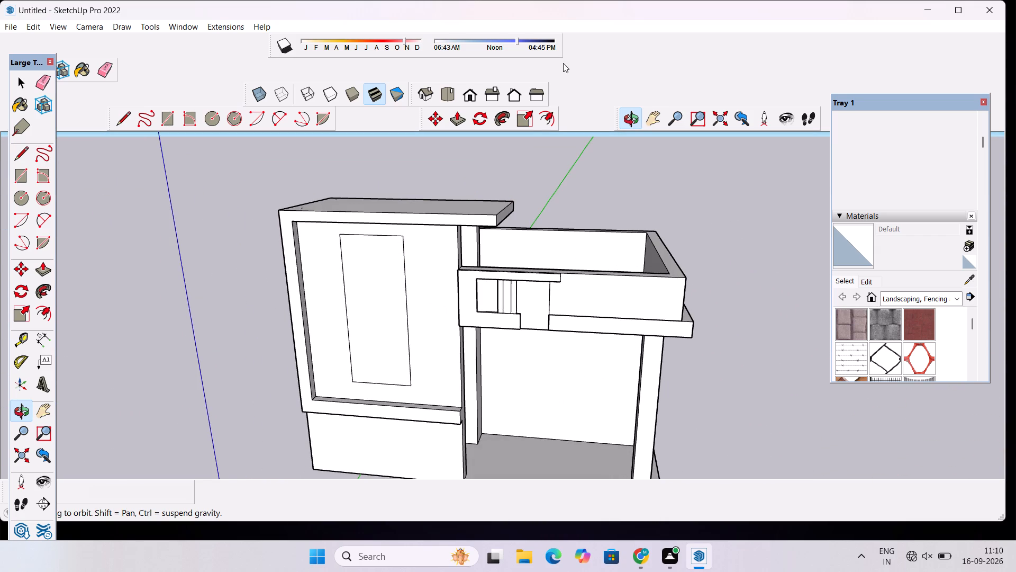
scroll(431, 230, "up", 4)
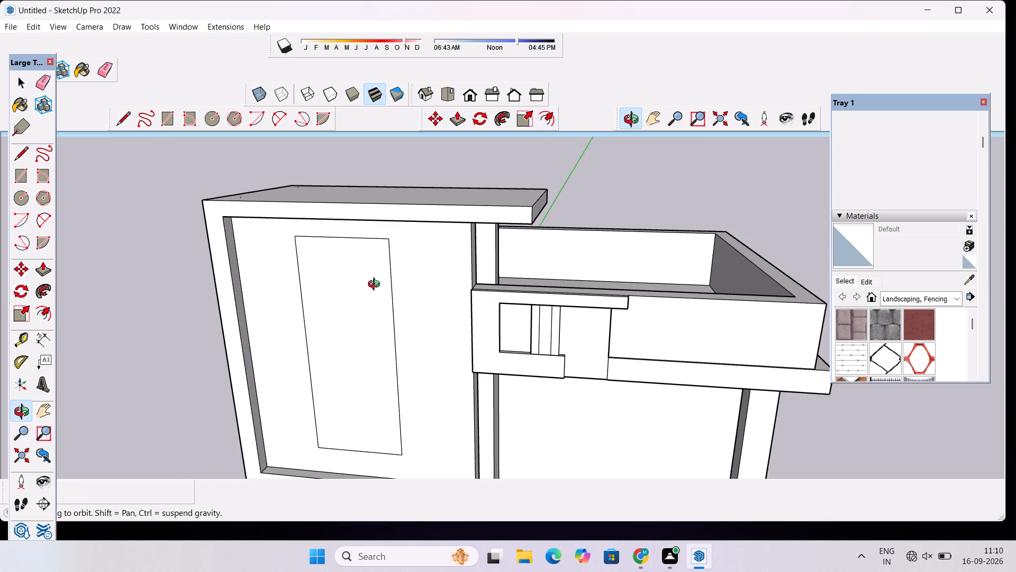
scroll(366, 292, "down", 3)
left_click_drag(346, 306, 446, 293)
scroll(444, 292, "up", 2)
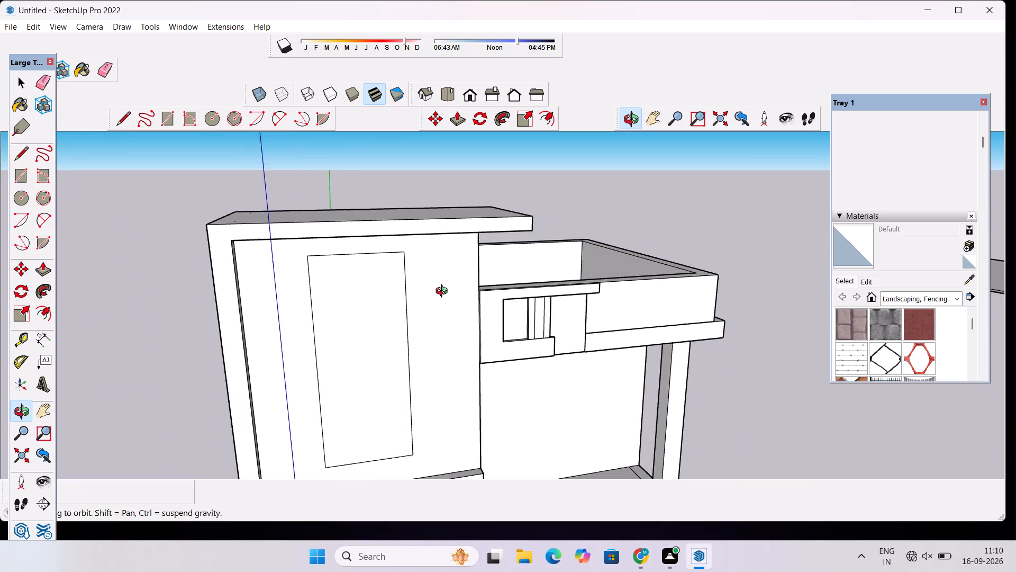
scroll(444, 292, "up", 1)
left_click_drag(459, 307, 419, 307)
scroll(359, 292, "up", 1)
left_click_drag(429, 292, 383, 300)
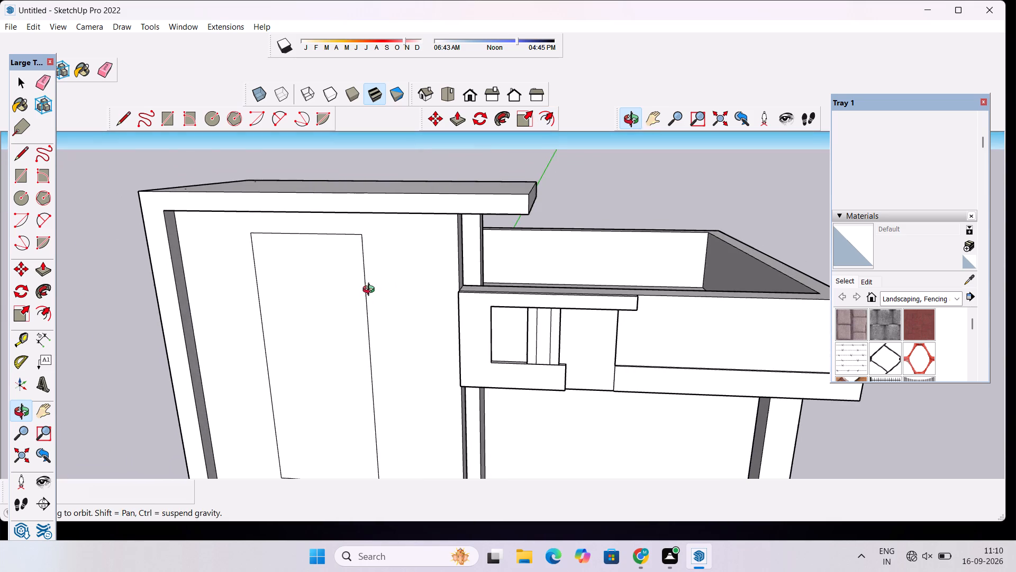
Hide the leftover edge lines on the underside of the tall block's roof overhang with the Eraser.
left_click_drag(336, 322, 348, 252)
left_click_drag(423, 264, 359, 278)
left_click_drag(559, 212, 475, 222)
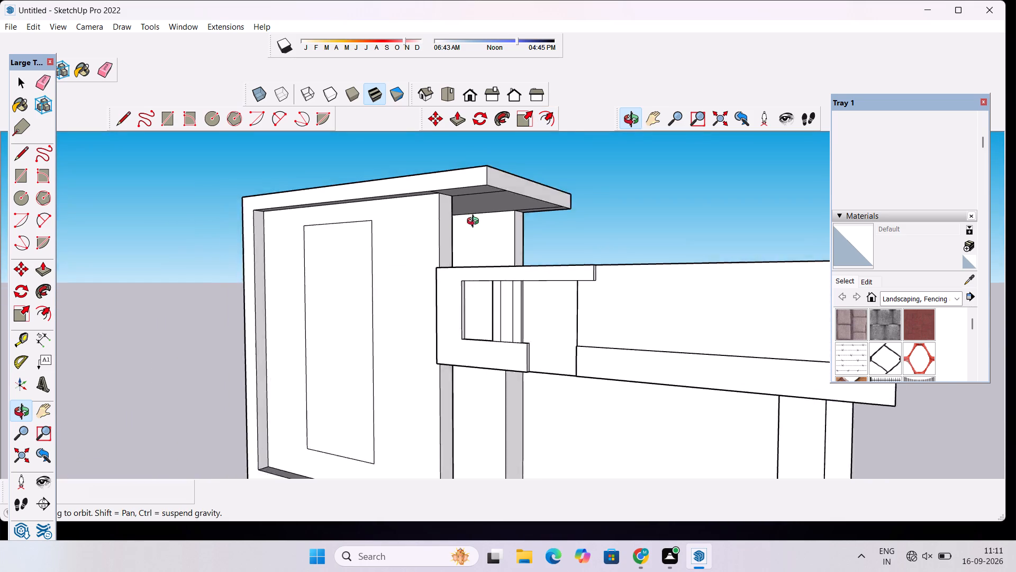
left_click_drag(475, 222, 450, 227)
scroll(450, 220, "up", 3)
left_click_drag(504, 262, 462, 219)
scroll(482, 203, "up", 3)
left_click_drag(483, 202, 471, 263, "shift")
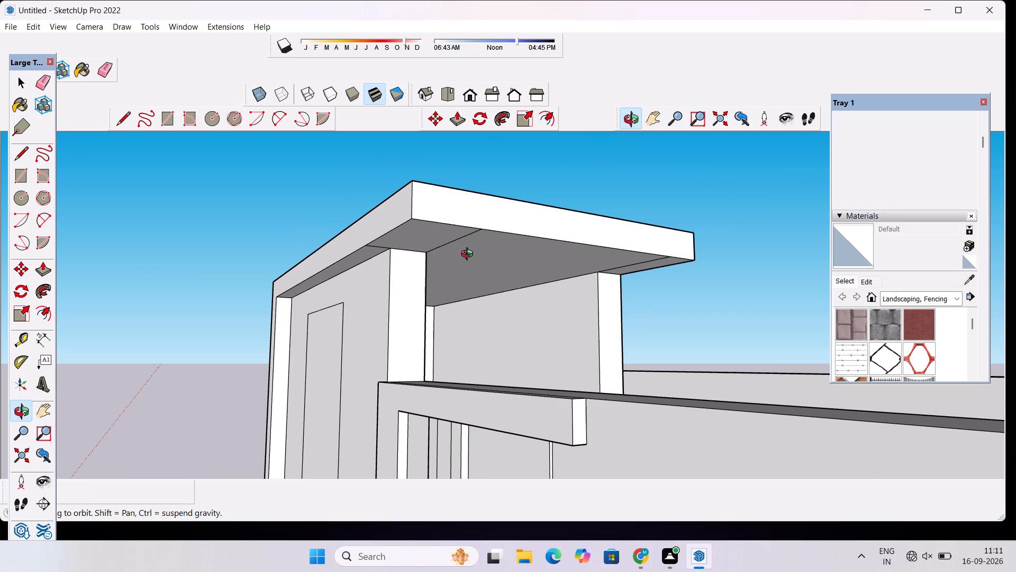
scroll(465, 243, "up", 4)
key("e")
left_click_drag(455, 228, 460, 229)
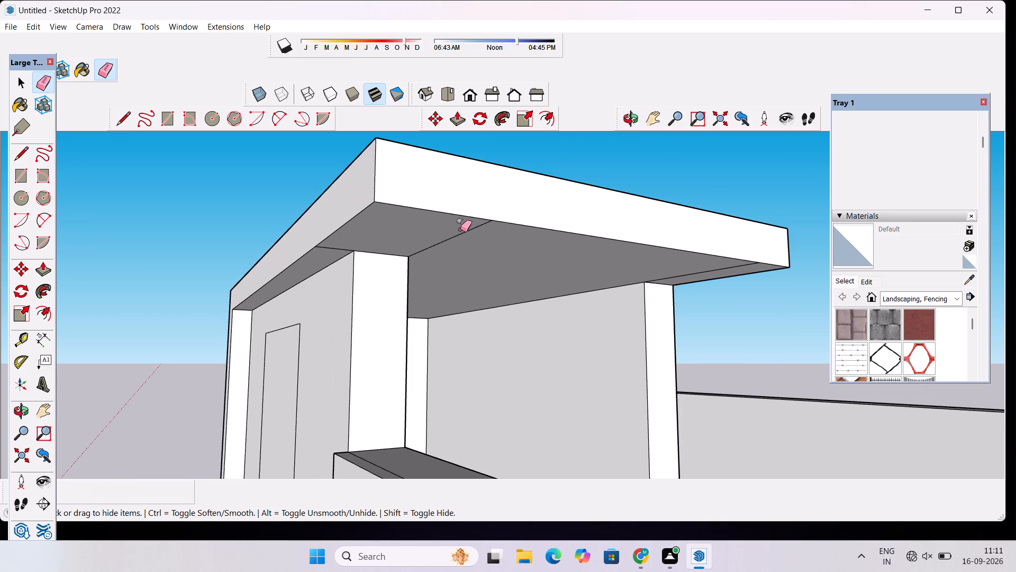
left_click_drag(460, 229, 464, 233)
left_click(705, 271)
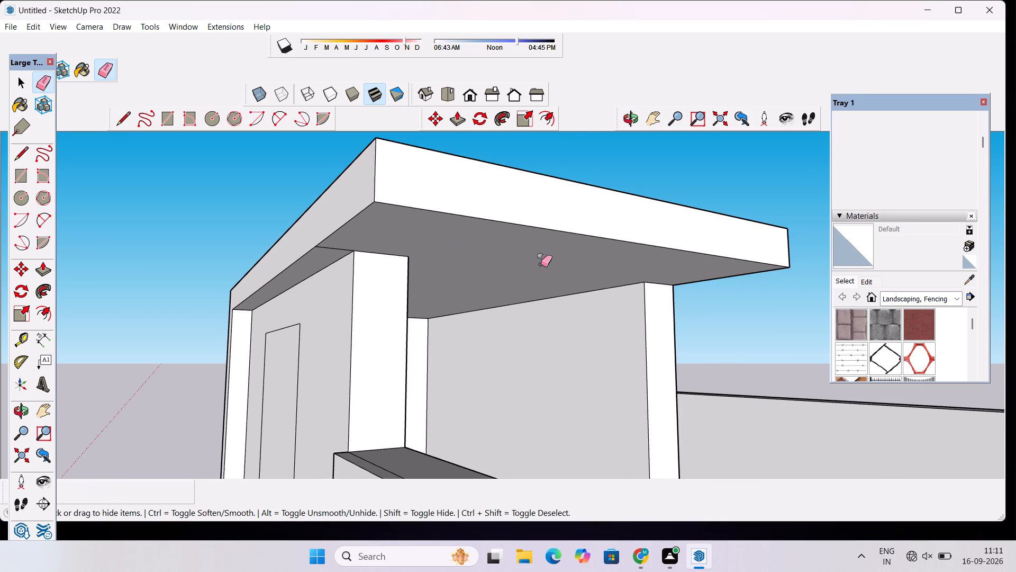
scroll(541, 264, "down", 1)
scroll(340, 262, "up", 9)
left_click_drag(375, 219, 374, 228)
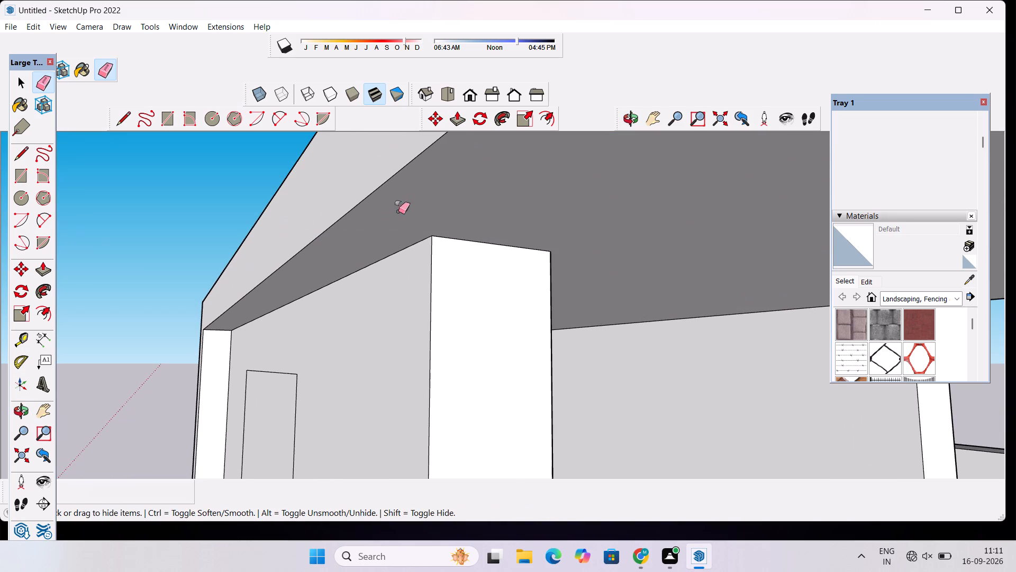
scroll(407, 208, "down", 5)
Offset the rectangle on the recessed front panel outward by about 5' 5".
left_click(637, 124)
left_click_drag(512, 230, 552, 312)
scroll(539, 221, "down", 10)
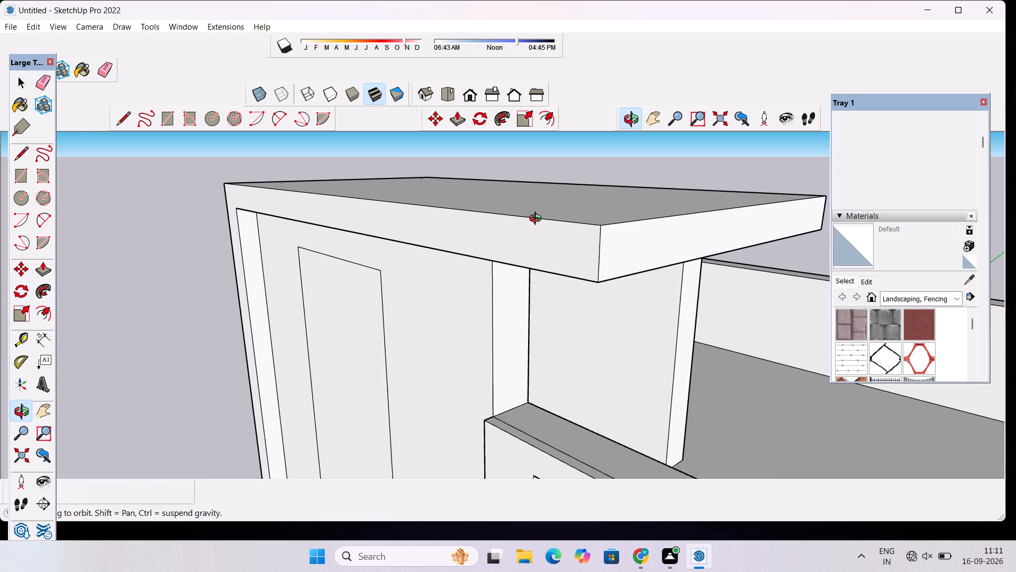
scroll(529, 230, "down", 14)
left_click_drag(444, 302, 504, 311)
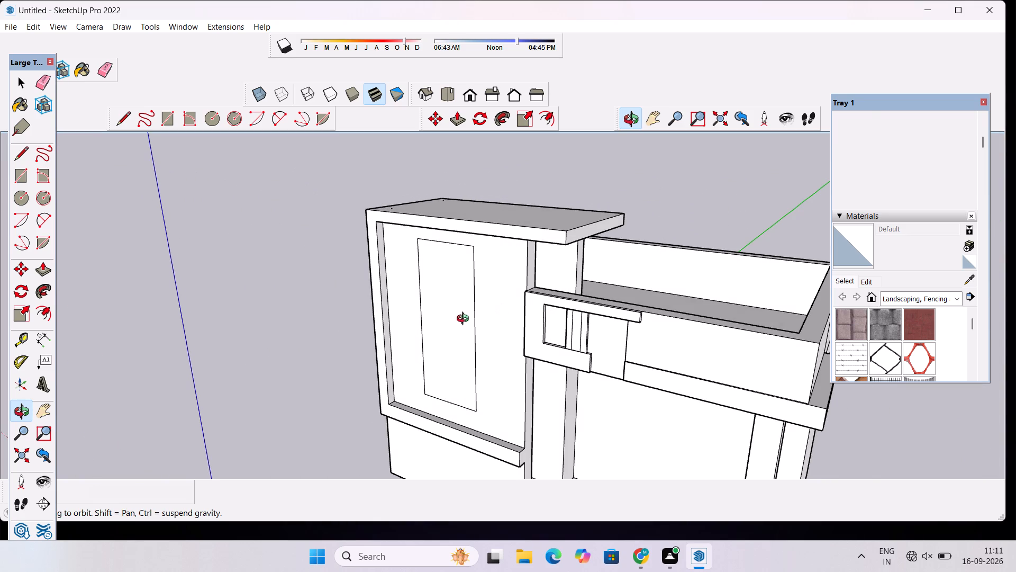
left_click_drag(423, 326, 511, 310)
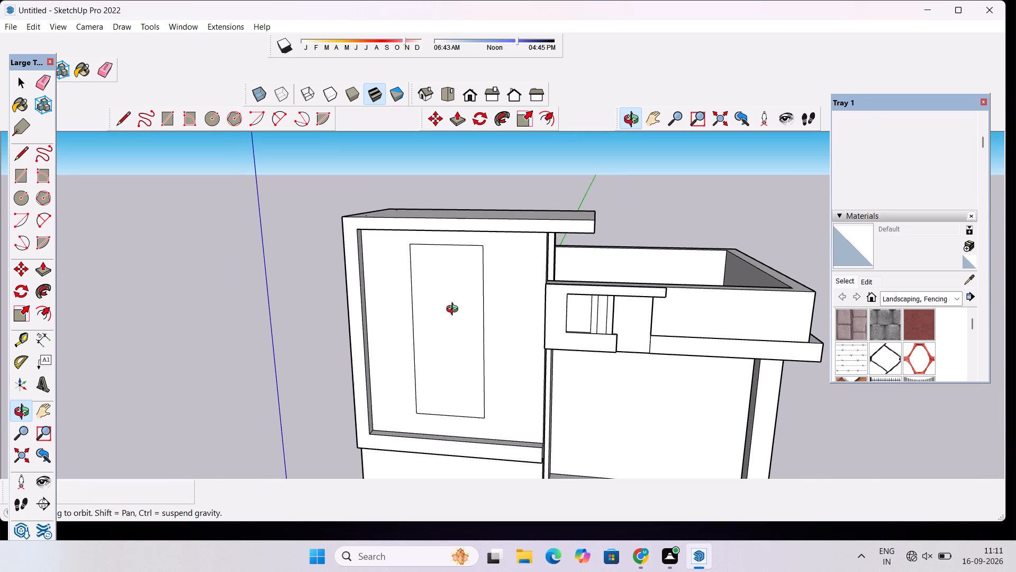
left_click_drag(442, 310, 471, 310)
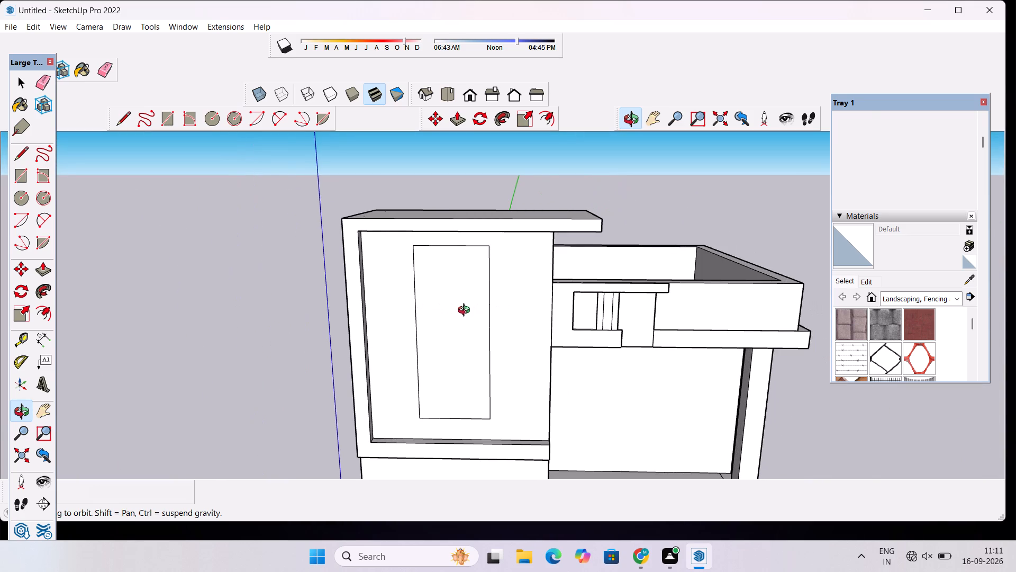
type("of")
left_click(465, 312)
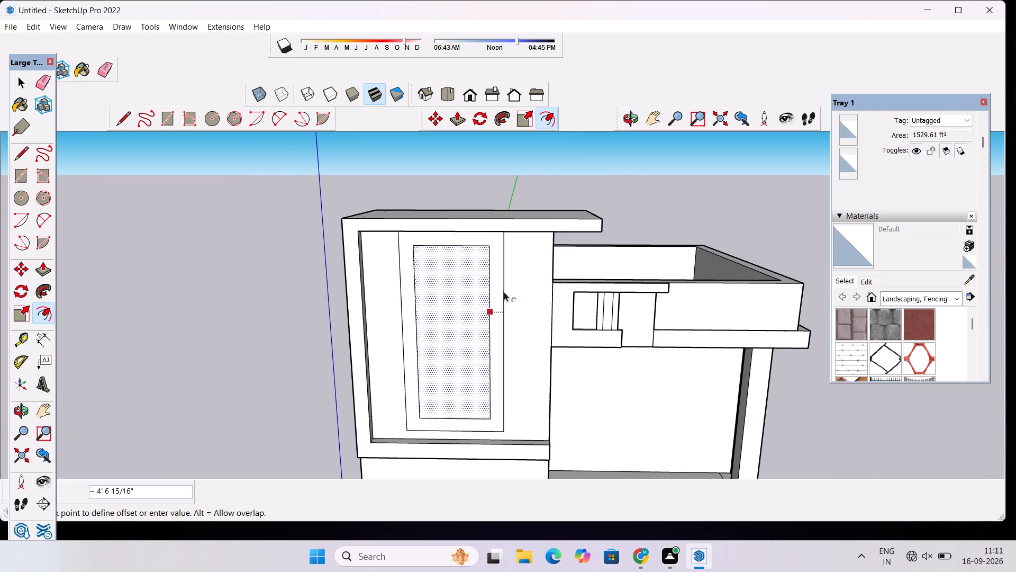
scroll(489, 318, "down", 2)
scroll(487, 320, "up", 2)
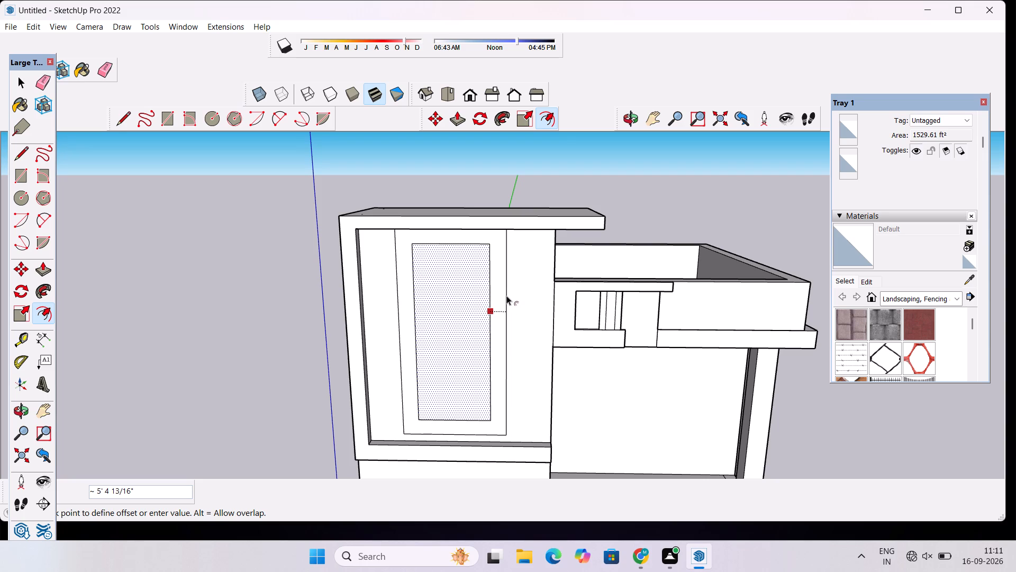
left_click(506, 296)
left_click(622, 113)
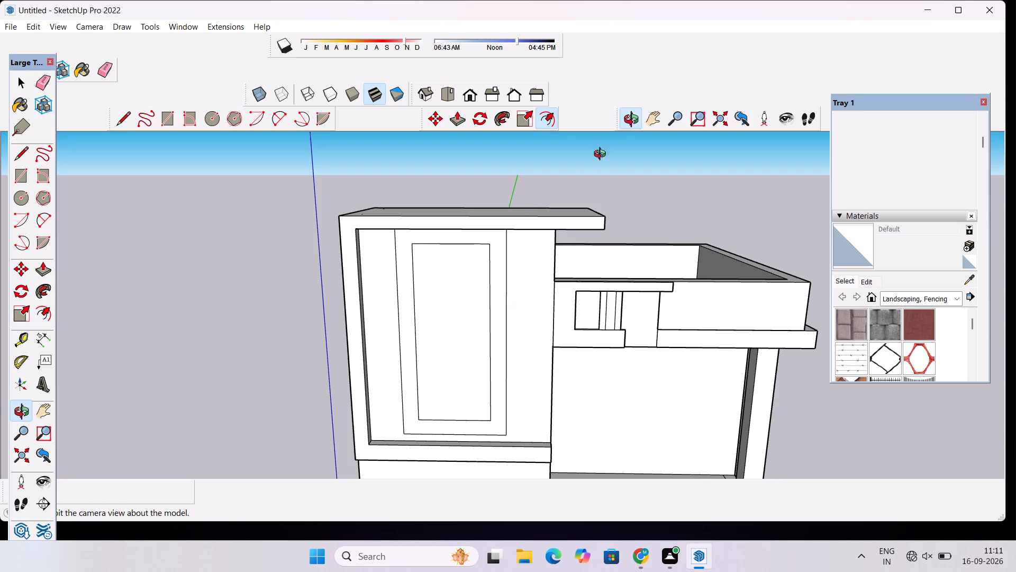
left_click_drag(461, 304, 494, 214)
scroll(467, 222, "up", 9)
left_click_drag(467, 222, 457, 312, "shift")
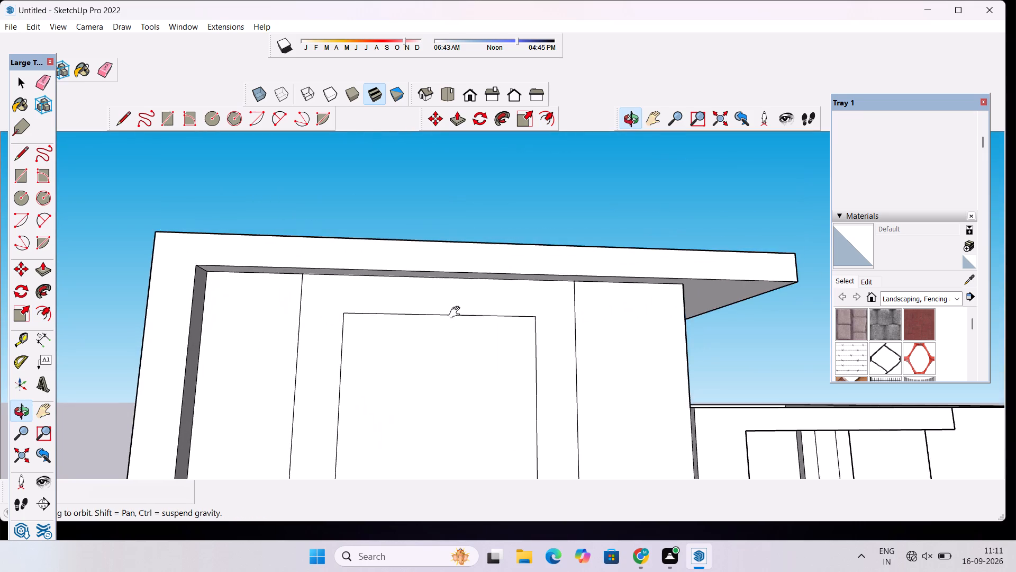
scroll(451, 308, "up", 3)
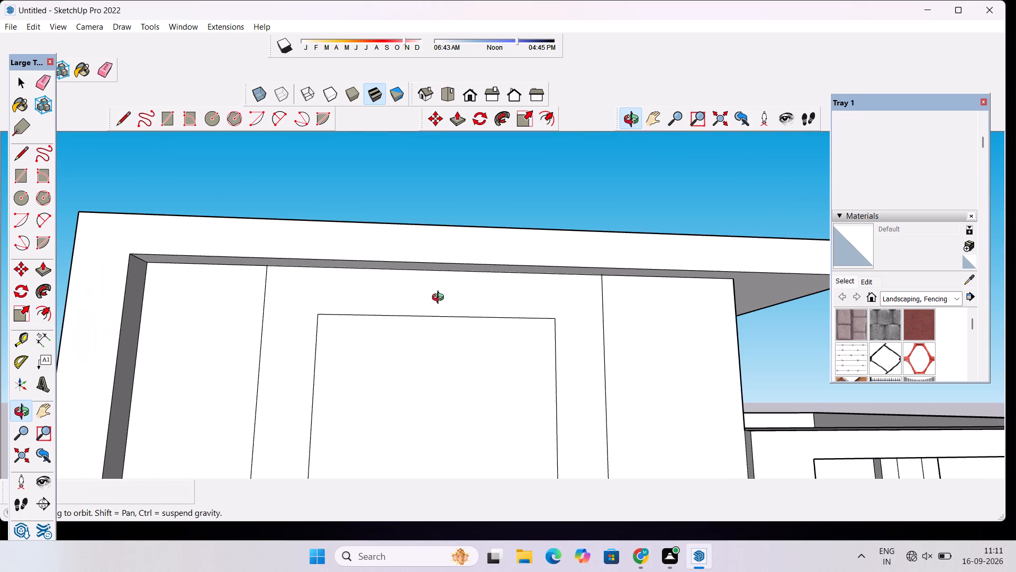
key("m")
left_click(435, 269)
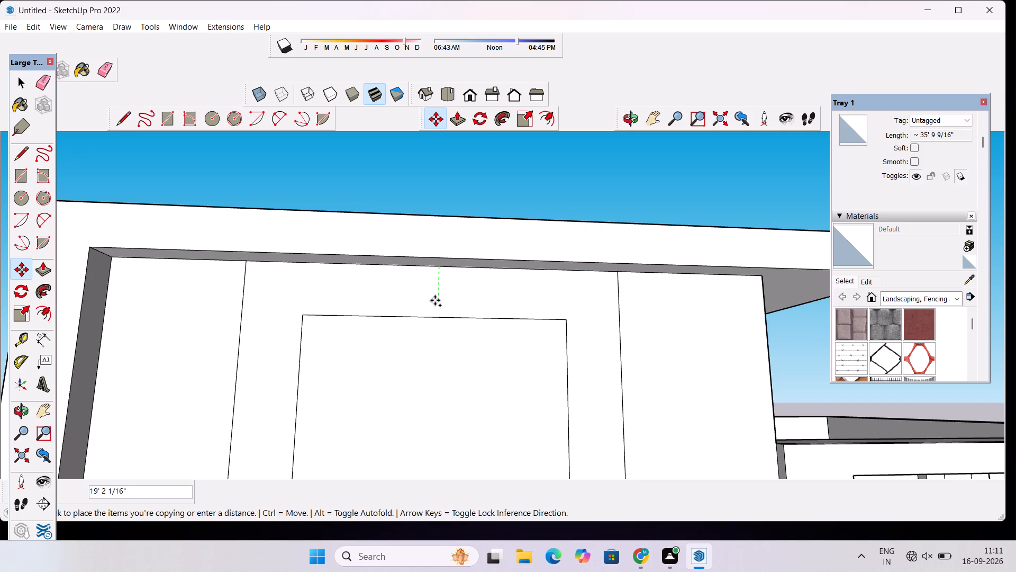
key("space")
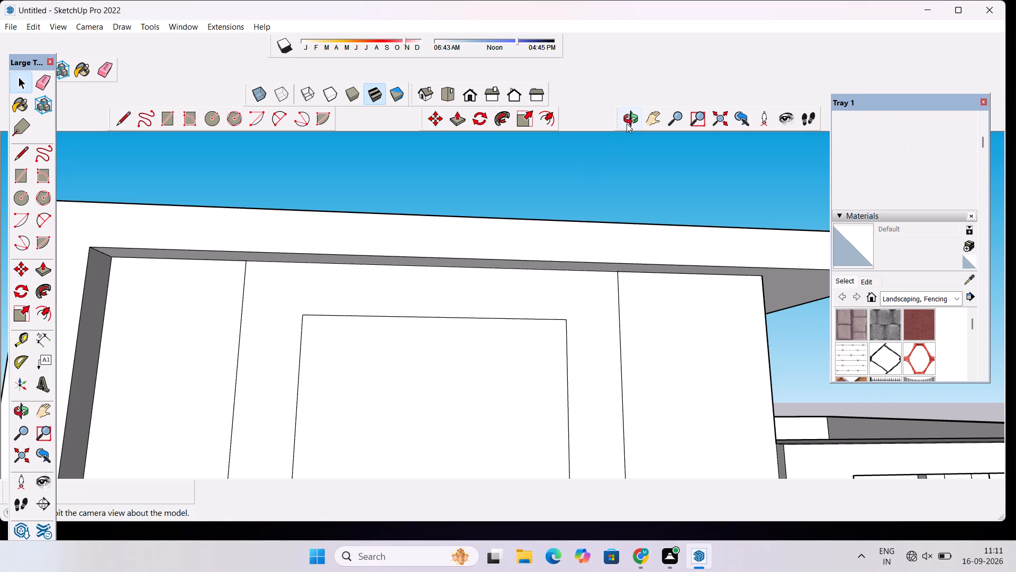
Undo the rectangle's offset and the recent erasures, back to the vertical guides beside the front panel rectangle.
left_click(627, 123)
left_click_drag(521, 268, 516, 300)
scroll(511, 245, "down", 9)
left_click_drag(504, 281, 504, 310)
scroll(501, 227, "down", 4)
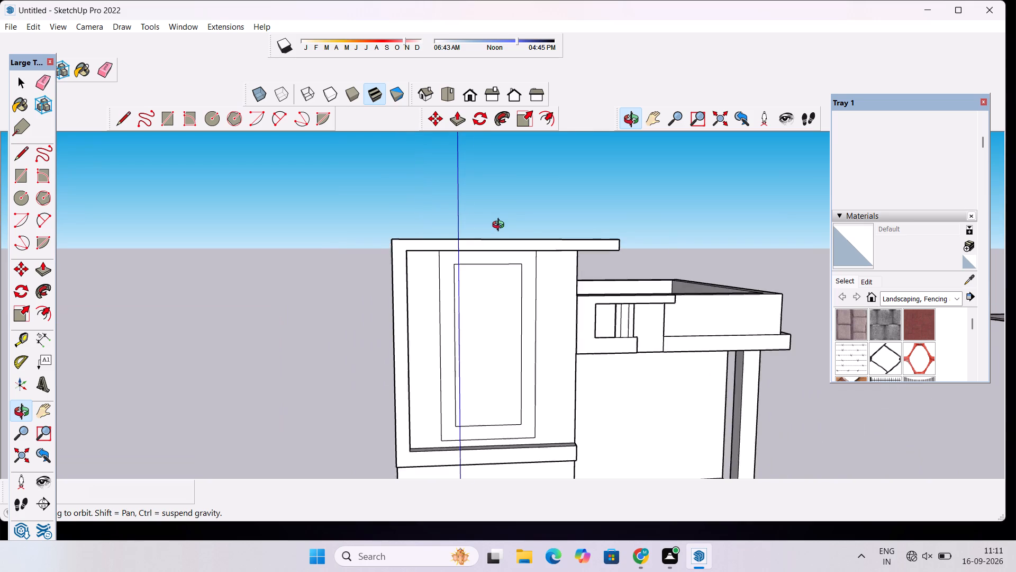
scroll(501, 226, "down", 3)
scroll(510, 404, "up", 3)
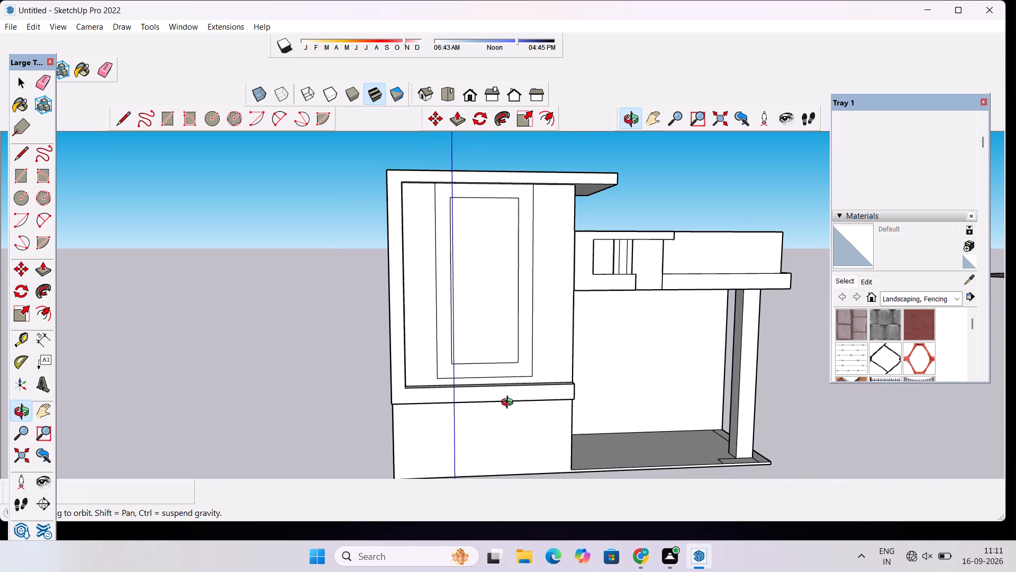
scroll(511, 389, "up", 3)
key("ctrl+z")
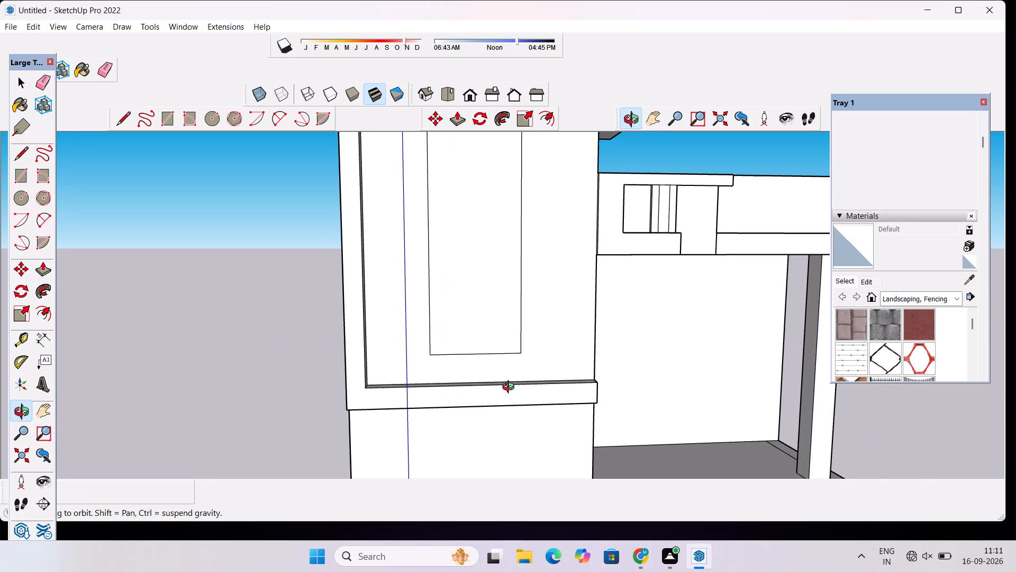
key("ctrl+z")
key("ctrl+z")
key("ctrl+z")
key("ctrl+z")
scroll(452, 407, "down", 4, "ctrl")
key("ctrl+z")
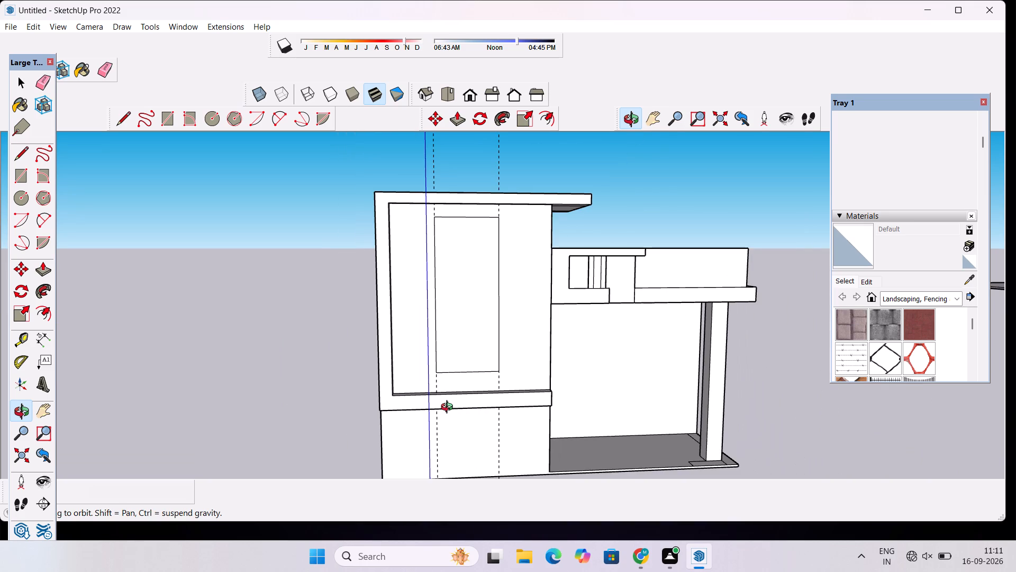
Undo further to remove the front panel rectangle and both horizontal guides, keeping only the two vertical guides.
key("ctrl+z")
key("ctrl+z")
key("ctrl+z")
key("ctrl+z")
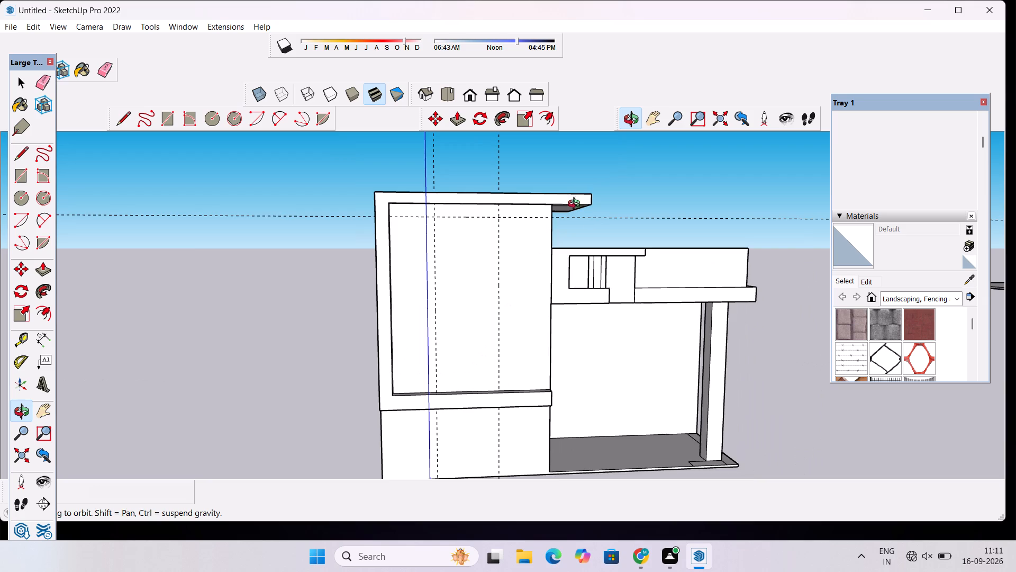
scroll(616, 153, "up", 5)
left_click_drag(564, 260, 537, 203, "shift")
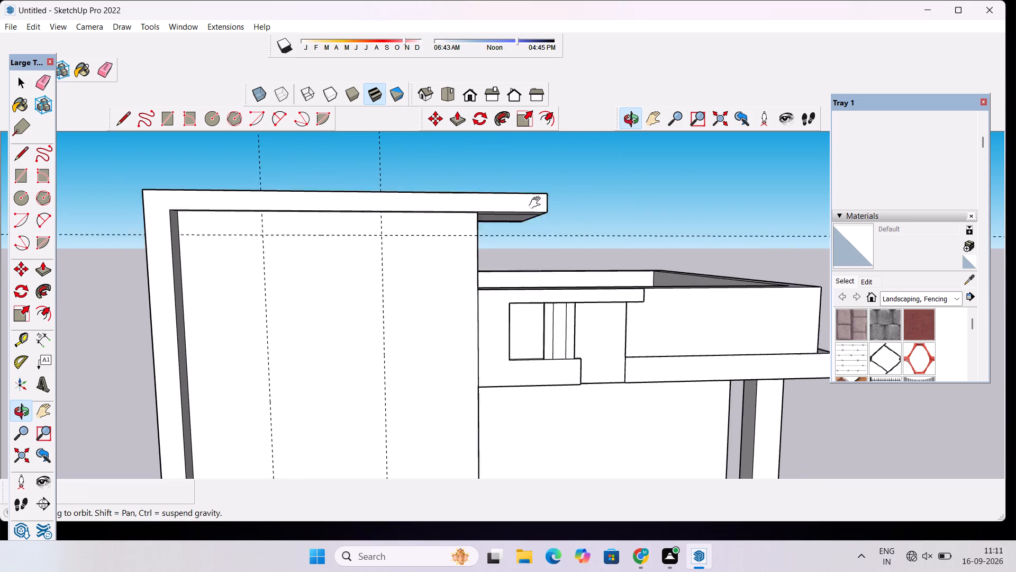
left_click_drag(537, 203, 537, 201, "shift")
scroll(535, 188, "down", 6)
left_click_drag(521, 212, 513, 226, "shift")
key("ctrl+z")
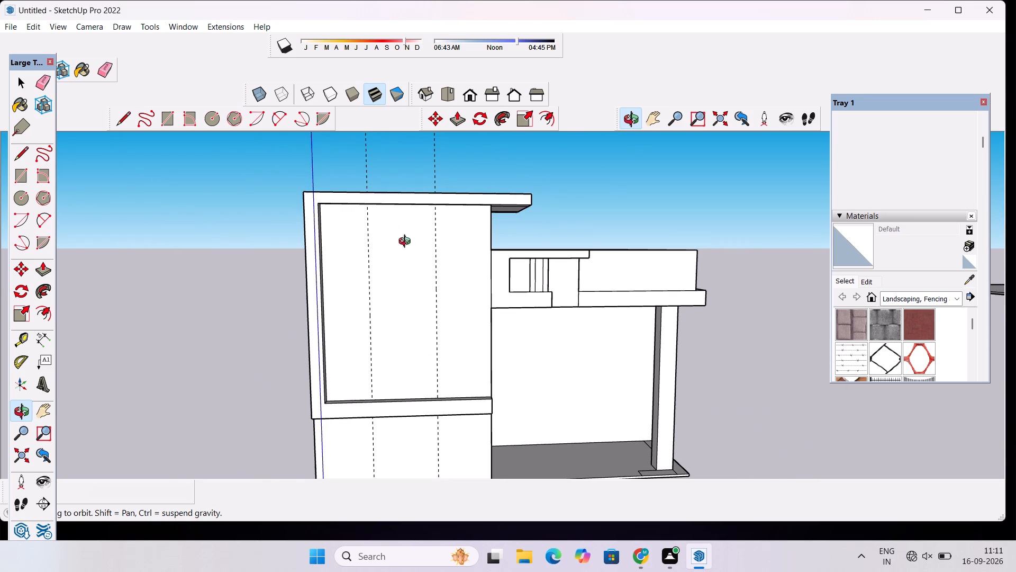
Place a horizontal guide 19' above the bottom edge of the recessed front panel with the Tape Measure.
key("t")
scroll(390, 220, "up", 7)
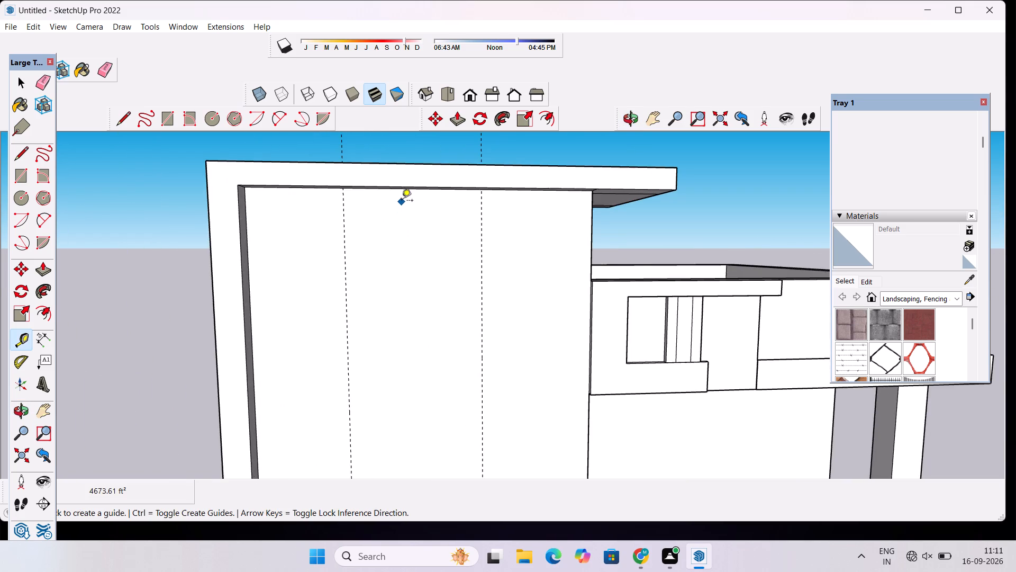
scroll(402, 196, "down", 10)
scroll(408, 348, "up", 5)
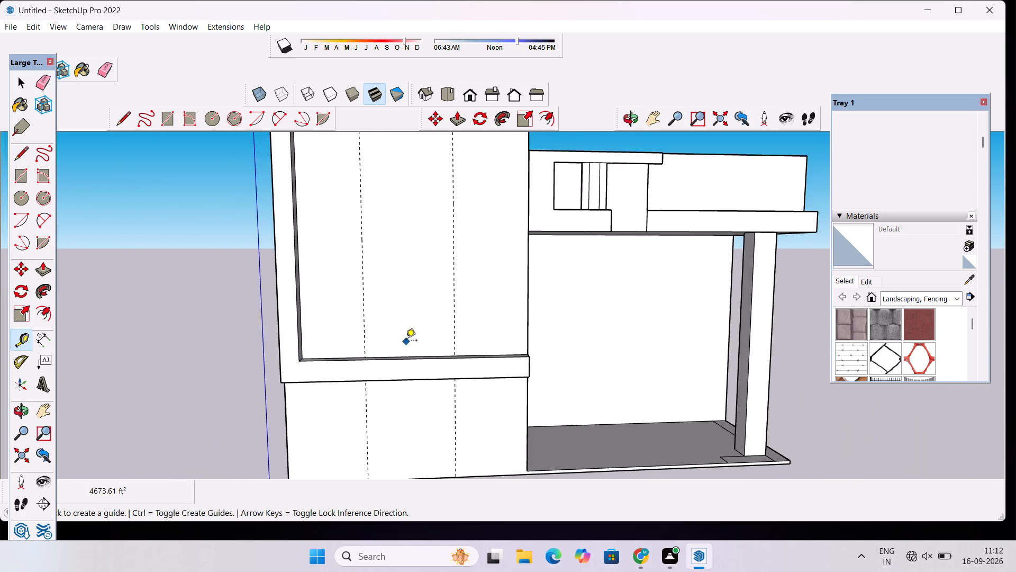
scroll(395, 367, "up", 6)
scroll(471, 334, "up", 5)
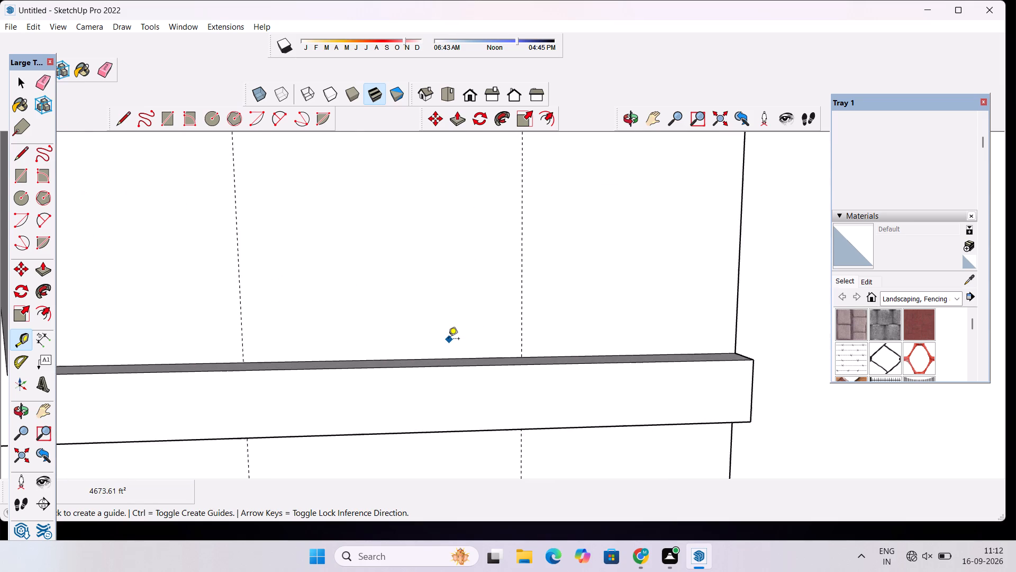
scroll(448, 339, "up", 4)
left_click(430, 368)
scroll(432, 330, "down", 8)
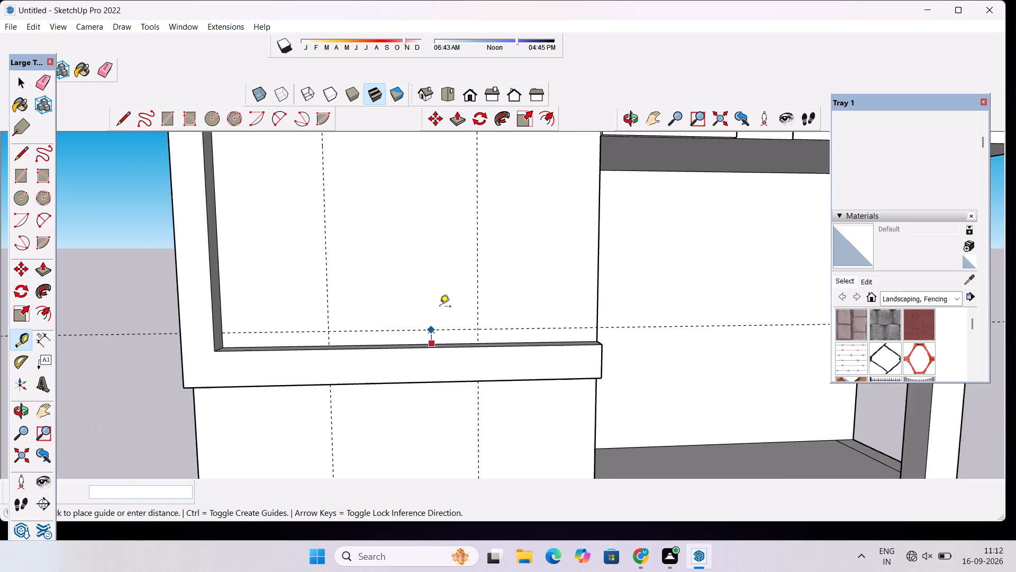
scroll(440, 307, "down", 18)
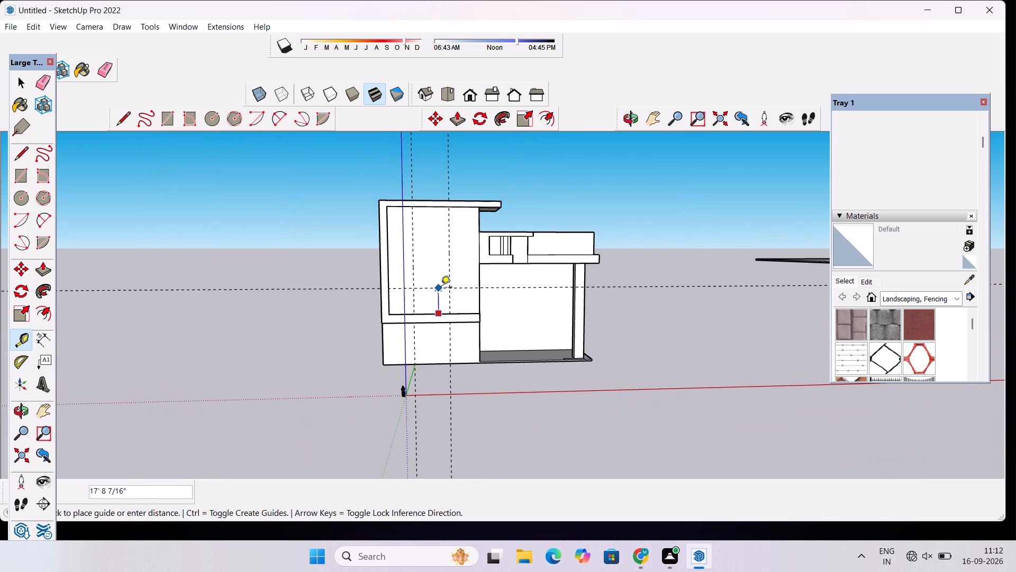
scroll(441, 288, "up", 4)
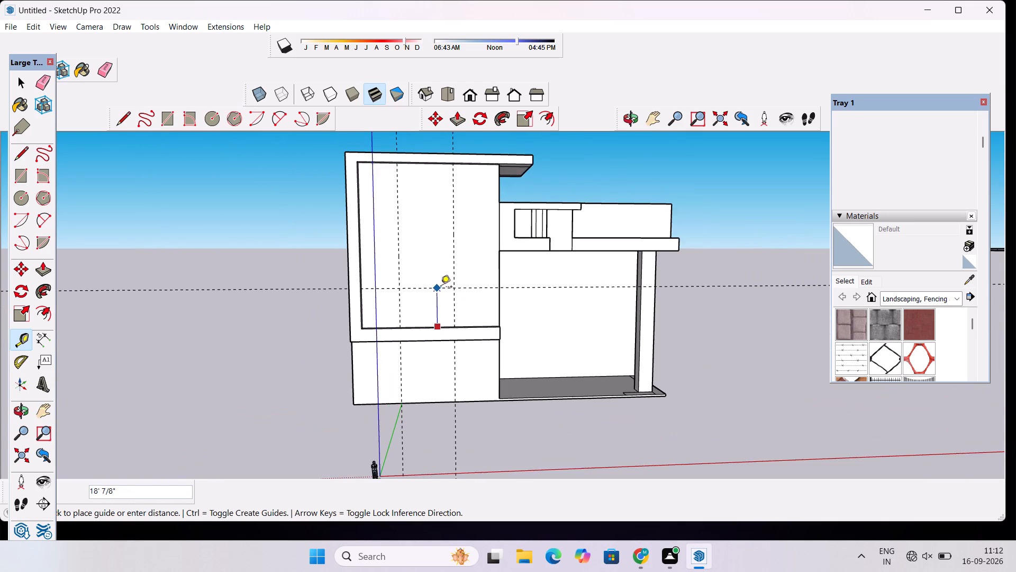
scroll(441, 288, "up", 1)
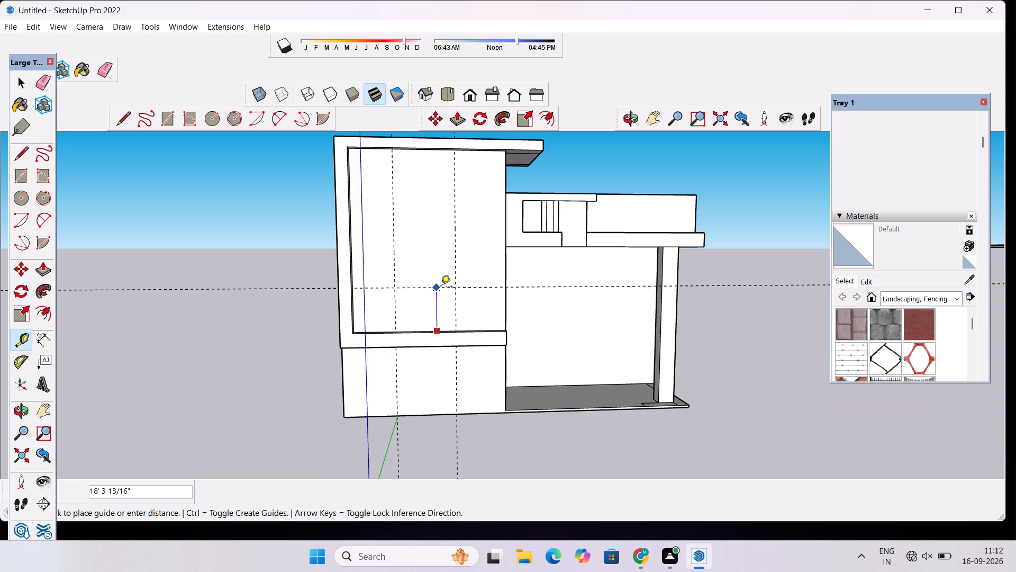
scroll(441, 288, "up", 2)
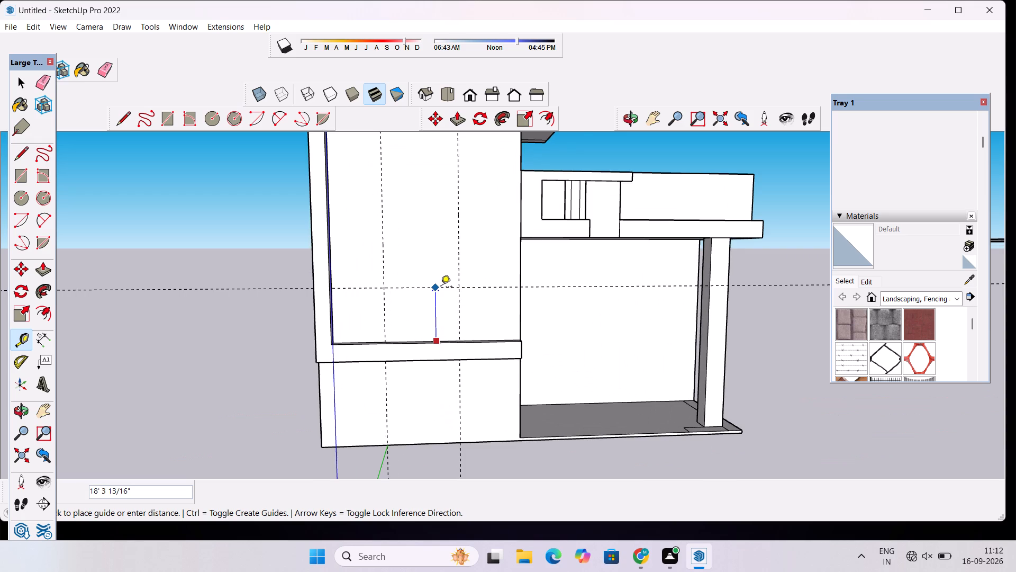
scroll(441, 288, "up", 1)
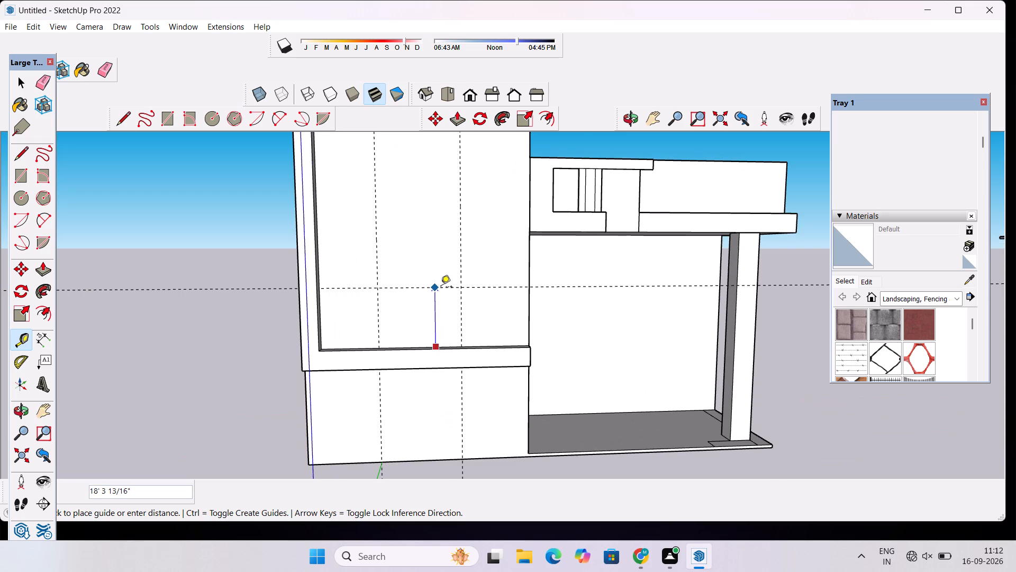
type("19'")
key("Return")
Place a horizontal guide 6' below the top edge of the recessed front panel.
scroll(440, 309, "down", 7)
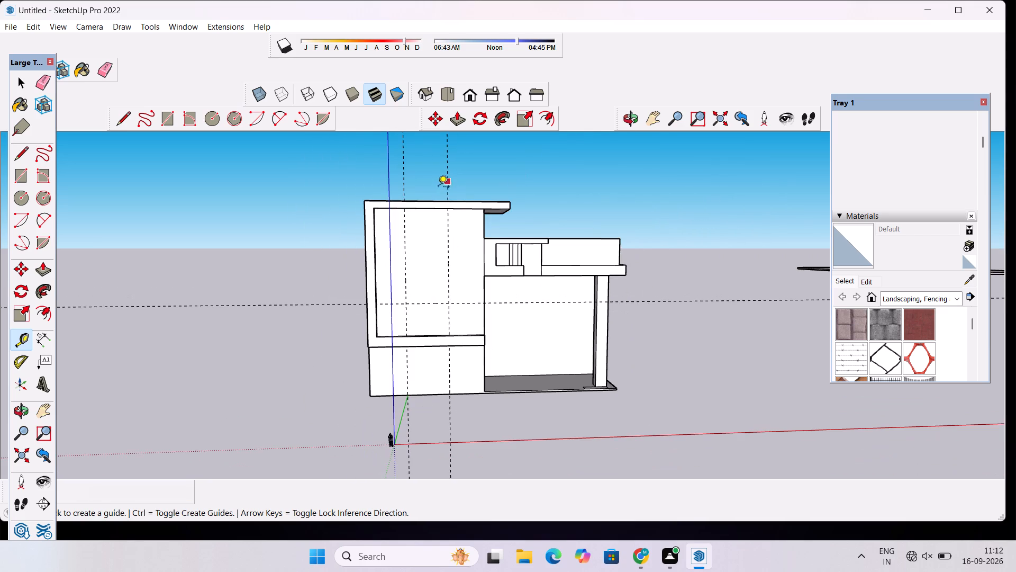
scroll(413, 212, "up", 17)
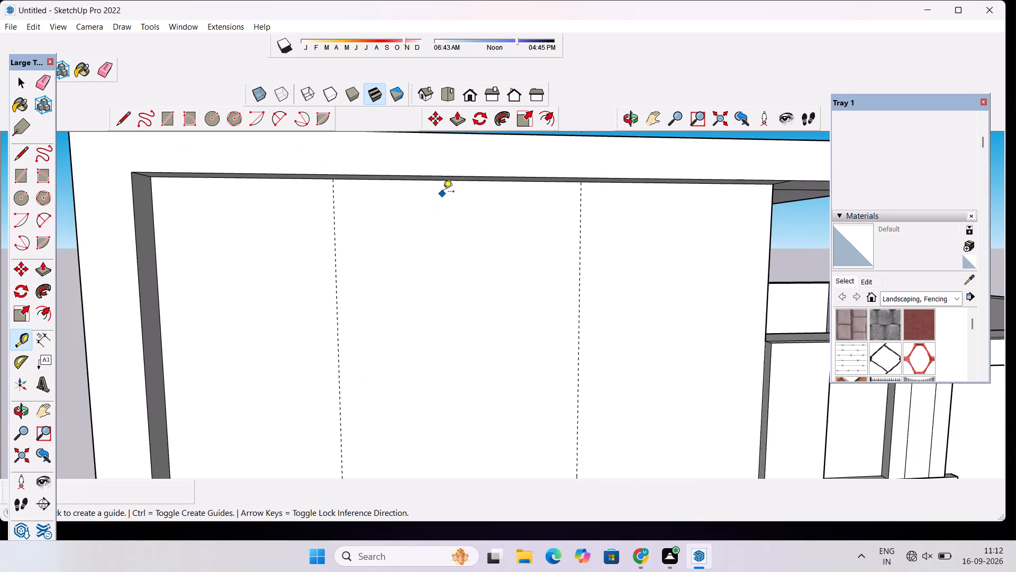
scroll(443, 192, "up", 3)
left_click(451, 179)
scroll(450, 224, "down", 9)
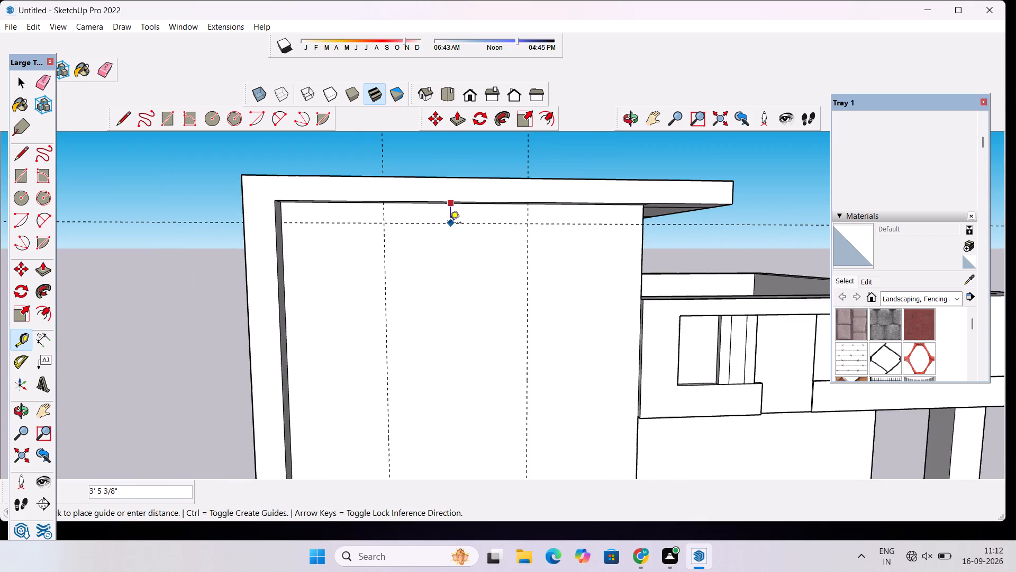
scroll(447, 234, "down", 6)
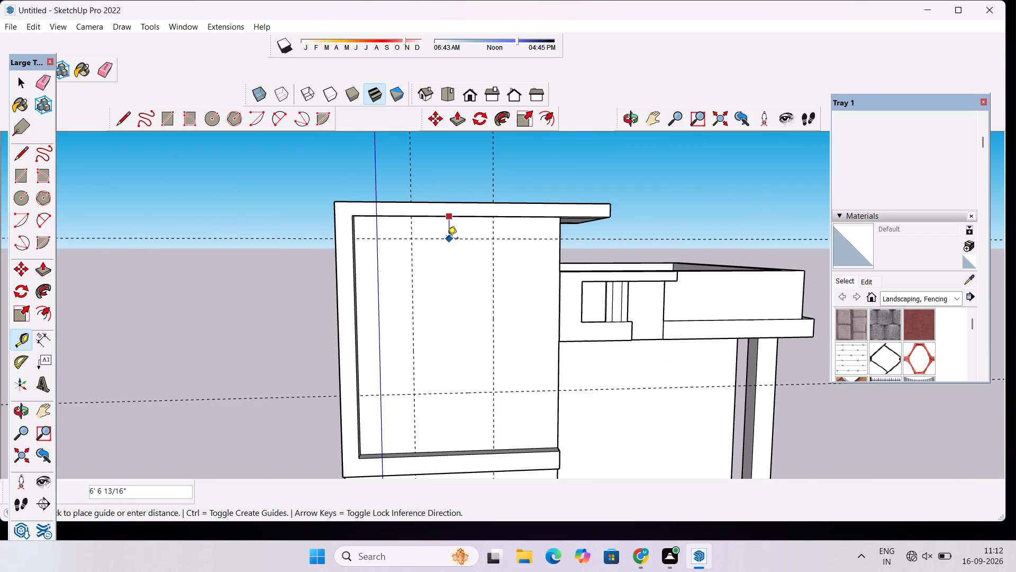
type("6'")
key("Return")
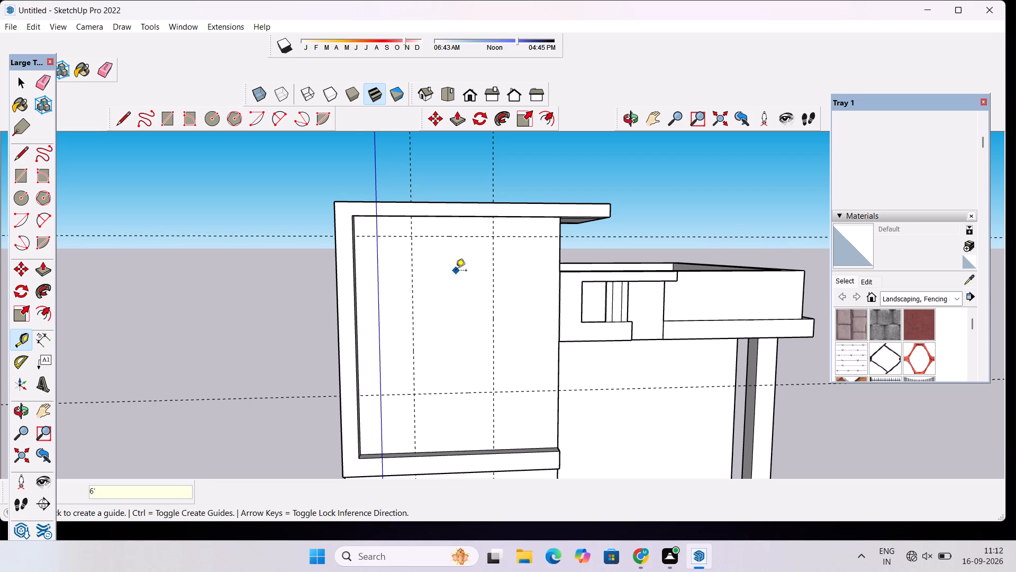
Draw a rectangle about 49' tall and 25' wide on the front panel, snapping opposite corners to the guide intersections.
scroll(456, 271, "up", 1)
key("r")
scroll(435, 276, "down", 2)
scroll(438, 294, "up", 3)
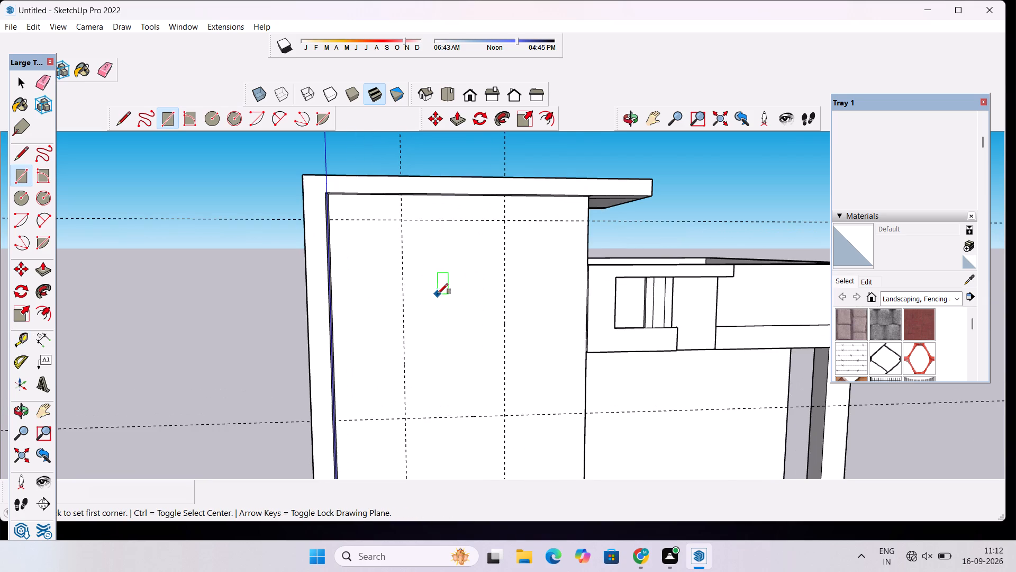
left_click(401, 221)
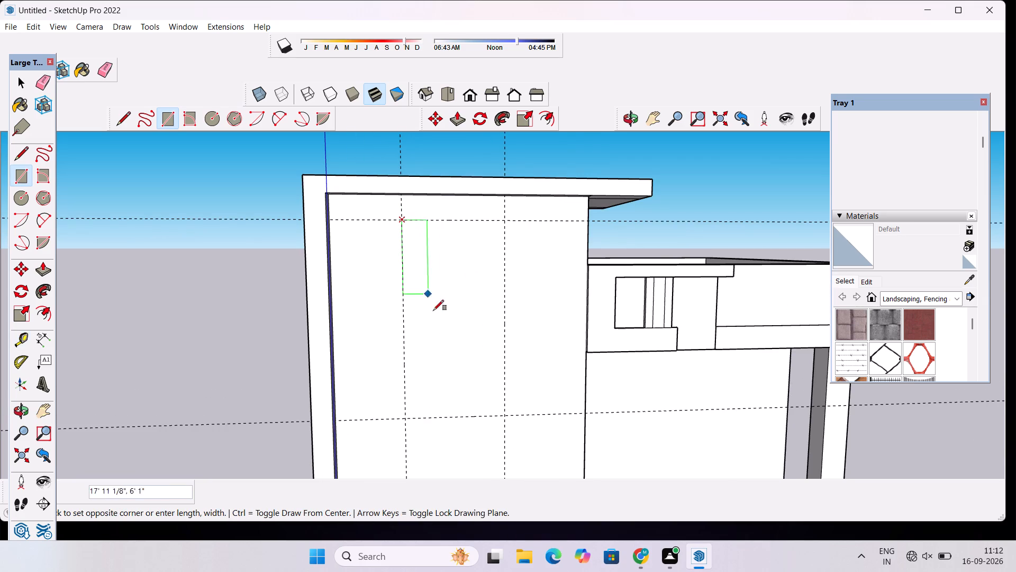
left_click(507, 414)
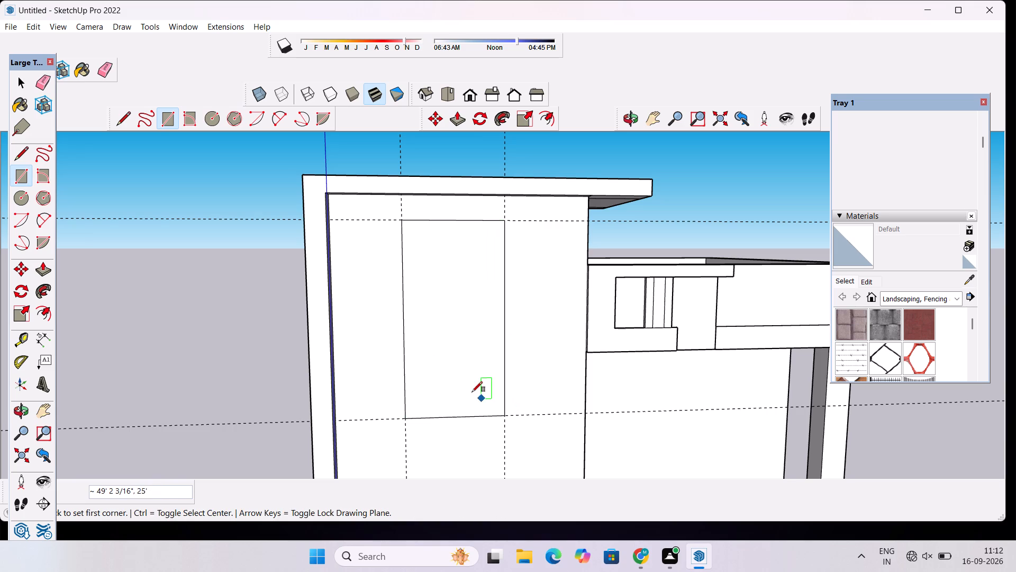
Erase the two horizontal and two vertical guides around the front panel rectangle with the Eraser.
key("space")
key("e")
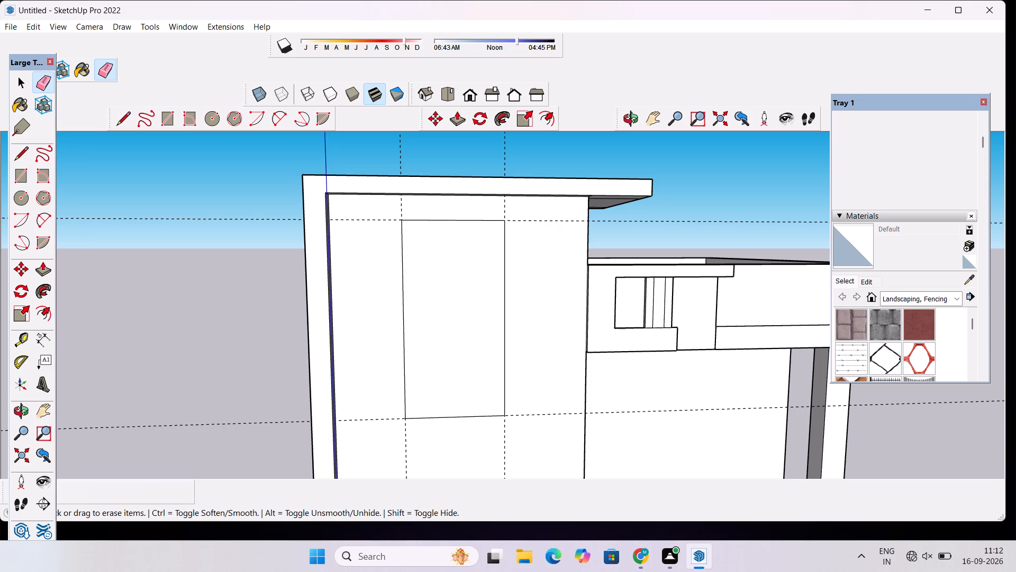
left_click_drag(242, 200, 240, 226)
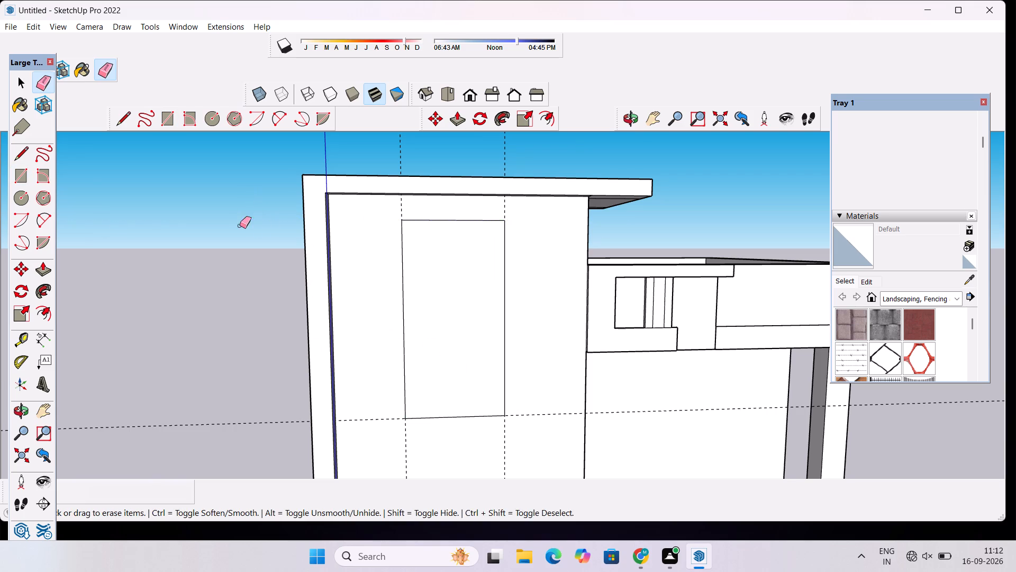
scroll(233, 198, "down", 6)
left_click_drag(221, 276, 208, 344)
scroll(314, 242, "up", 2)
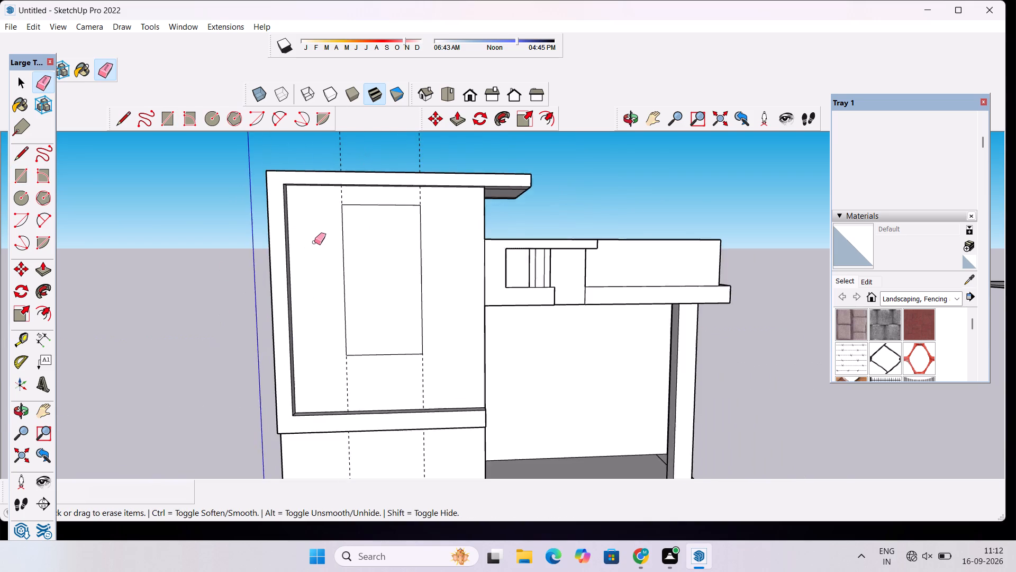
scroll(314, 242, "down", 8)
left_click_drag(379, 165, 321, 184)
Place a vertical guide 6' outside the left edge of the front panel rectangle with the Tape Measure.
scroll(343, 289, "down", 4)
scroll(344, 221, "up", 5)
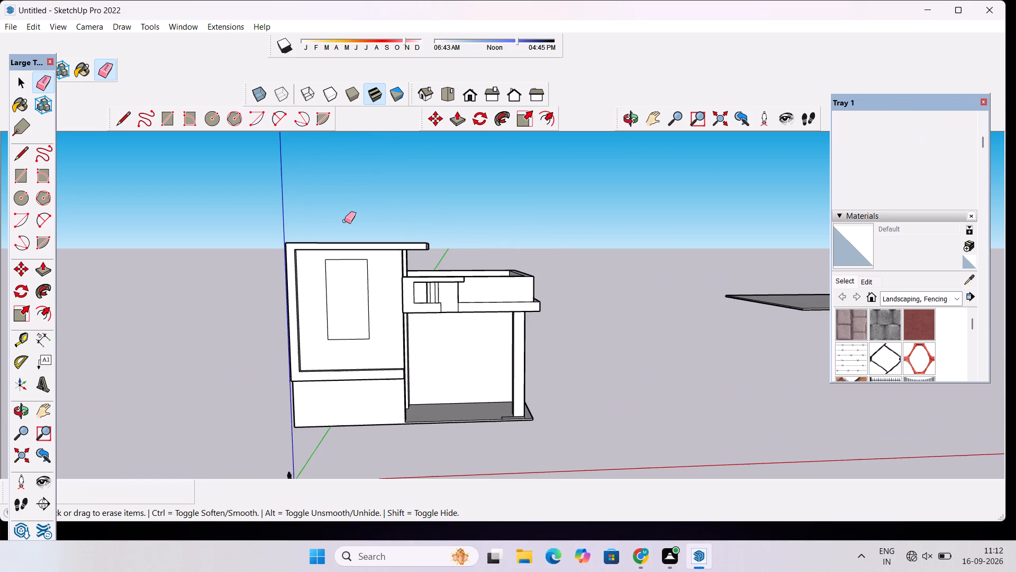
scroll(350, 282, "up", 4)
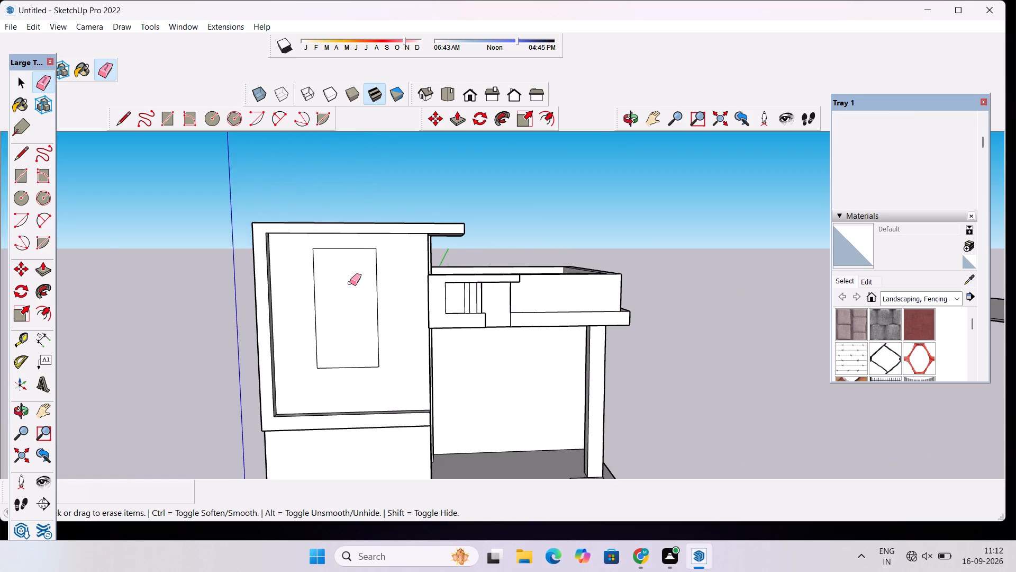
scroll(344, 294, "up", 4)
key("t")
left_click(303, 316)
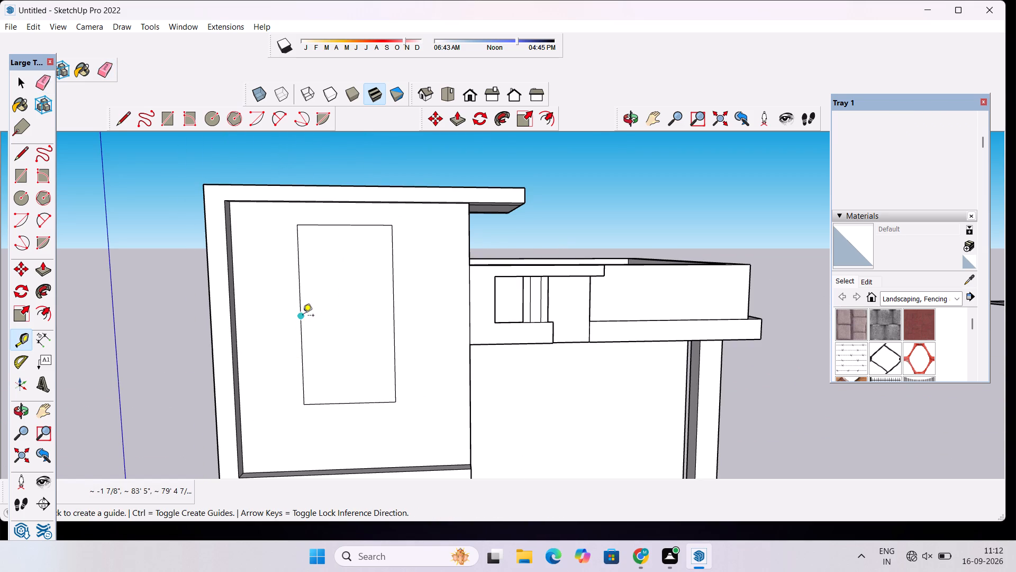
scroll(273, 333, "up", 1)
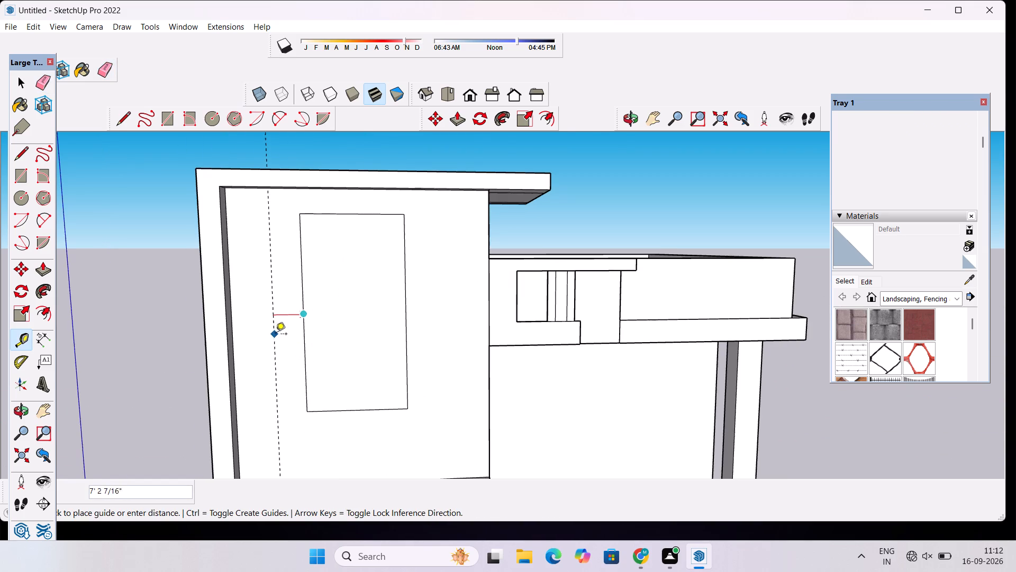
scroll(335, 312, "up", 1)
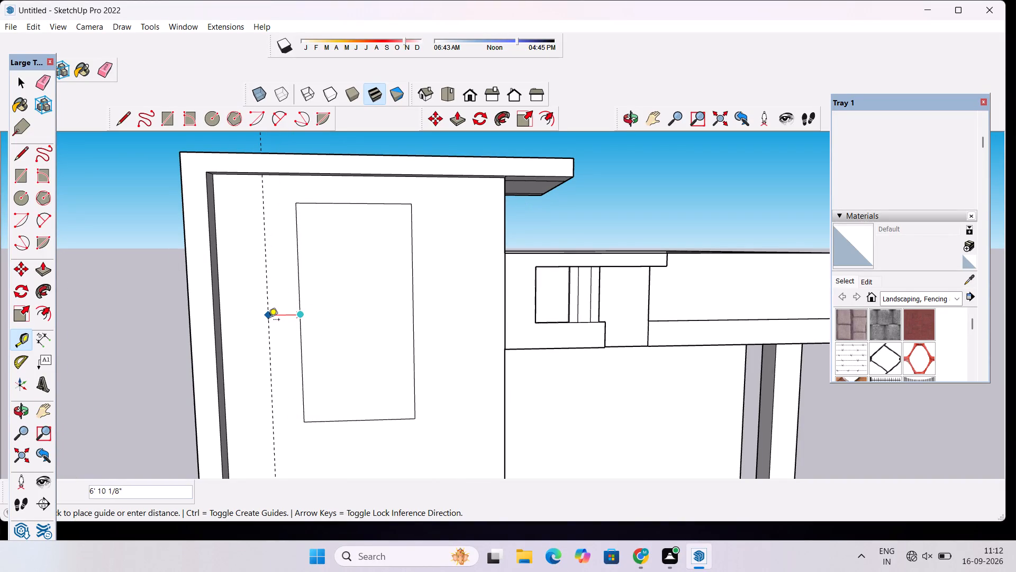
type("6'")
key("Return")
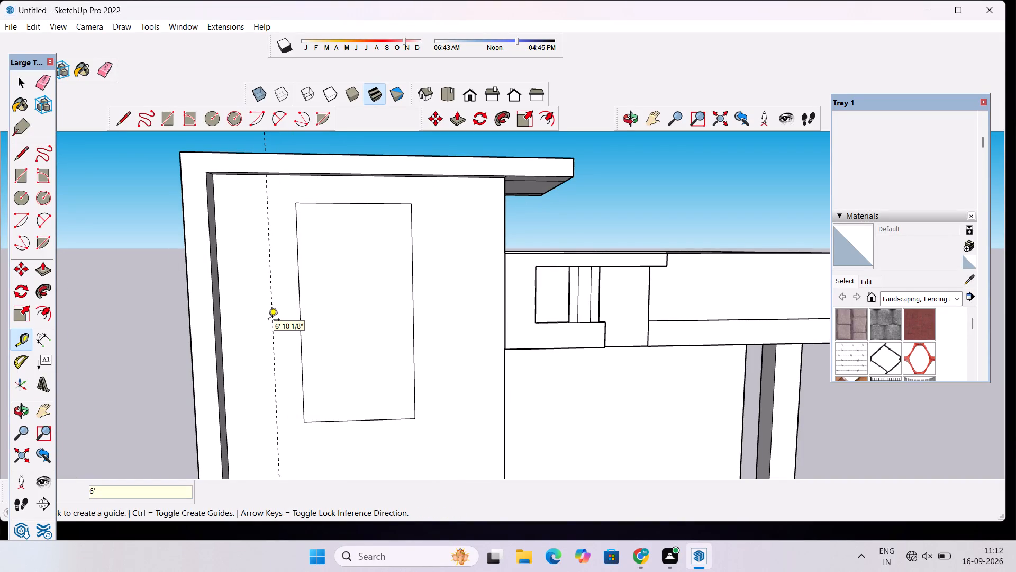
Place a horizontal guide 3' above the top edge of the front panel rectangle.
scroll(214, 280, "down", 7)
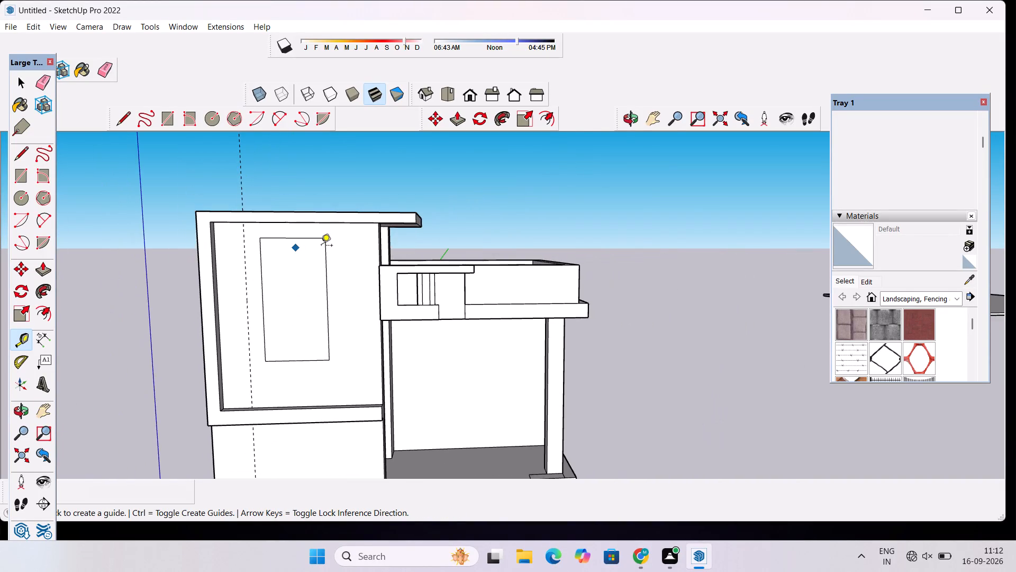
scroll(324, 246, "up", 5)
left_click(273, 233)
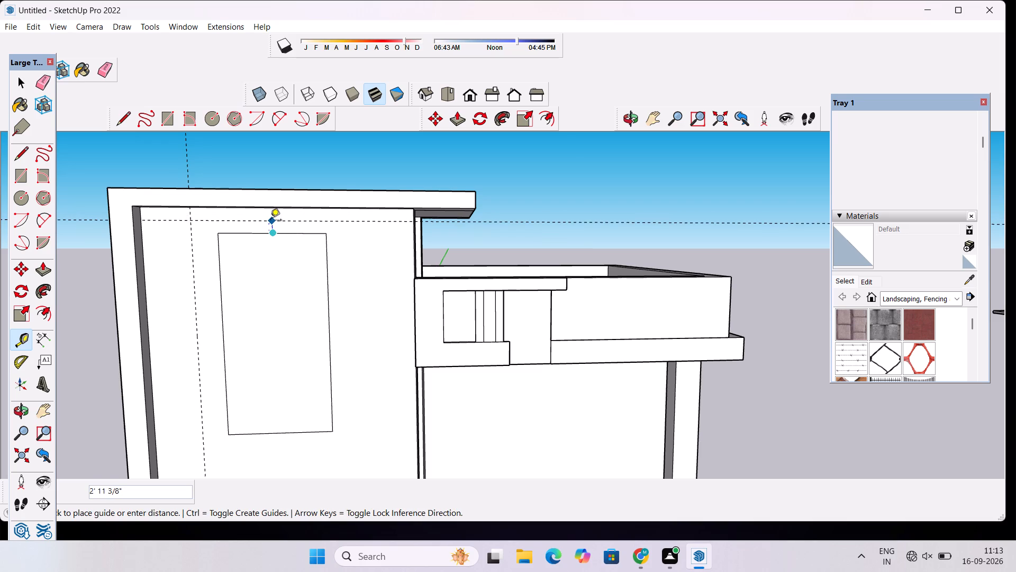
type("3'")
key("Return")
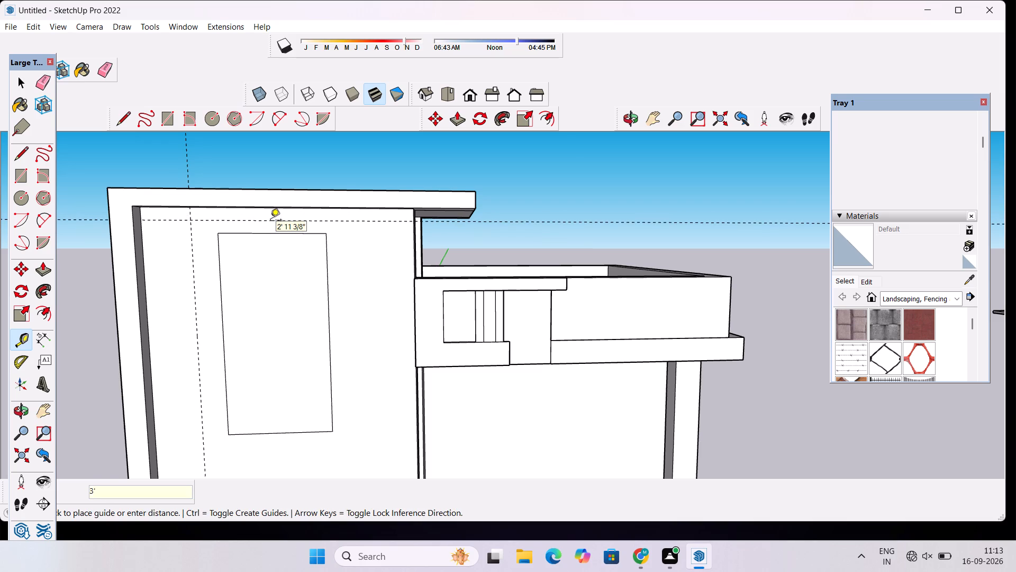
Place a horizontal guide 5' below the bottom edge of the front panel rectangle.
scroll(269, 222, "down", 10)
scroll(276, 333, "up", 2)
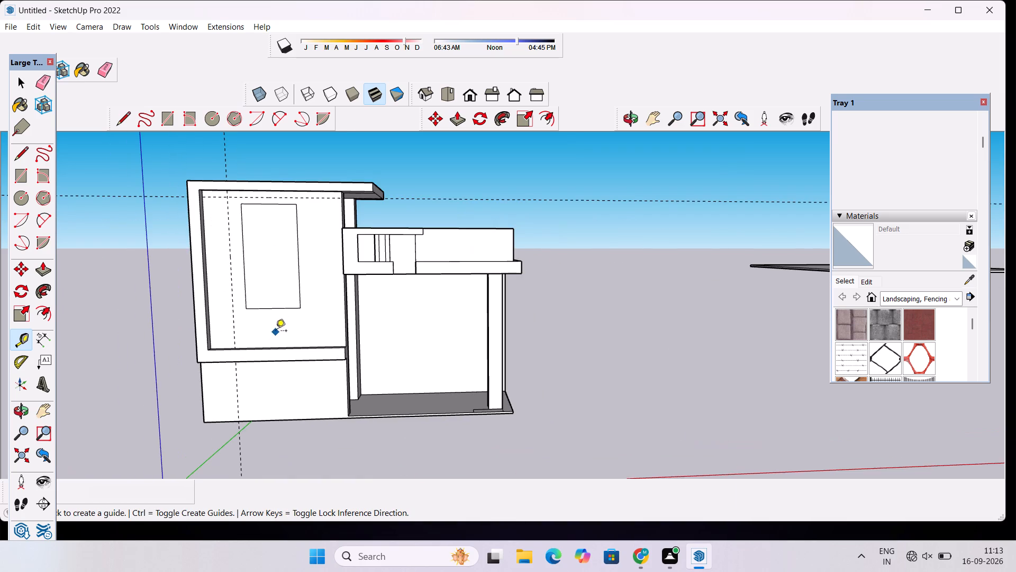
scroll(276, 326, "up", 4)
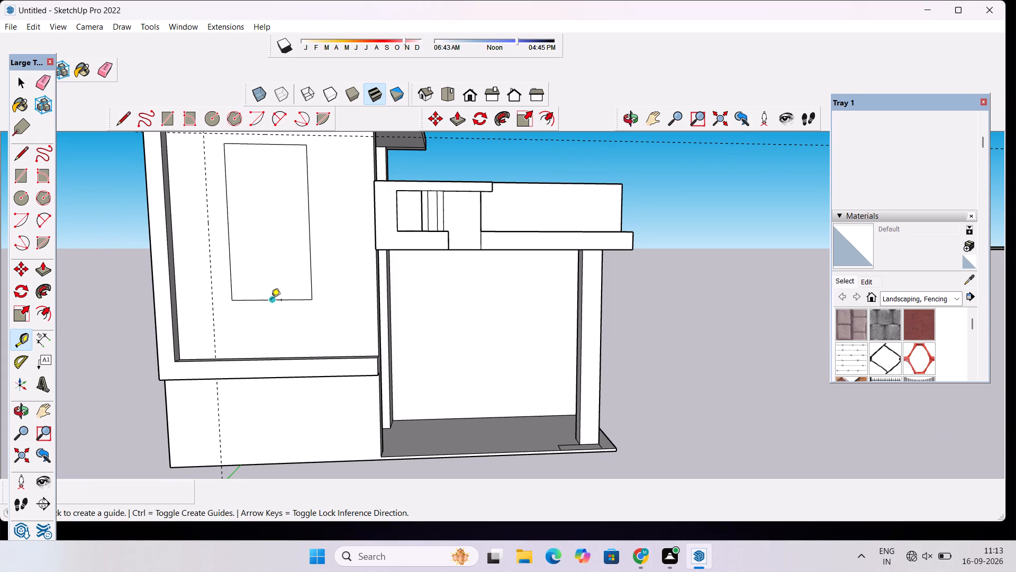
left_click(272, 300)
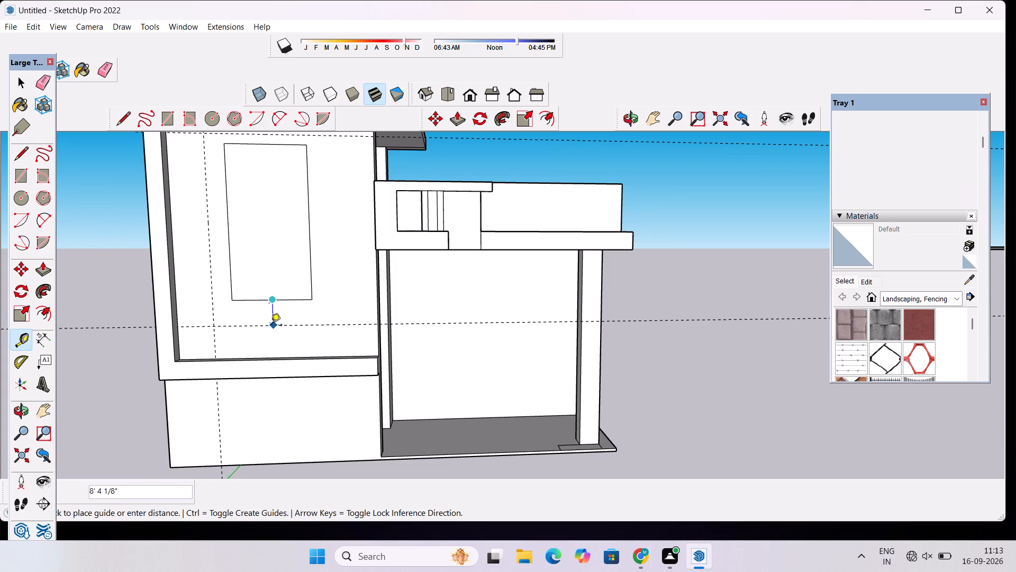
type("5'")
key("Return")
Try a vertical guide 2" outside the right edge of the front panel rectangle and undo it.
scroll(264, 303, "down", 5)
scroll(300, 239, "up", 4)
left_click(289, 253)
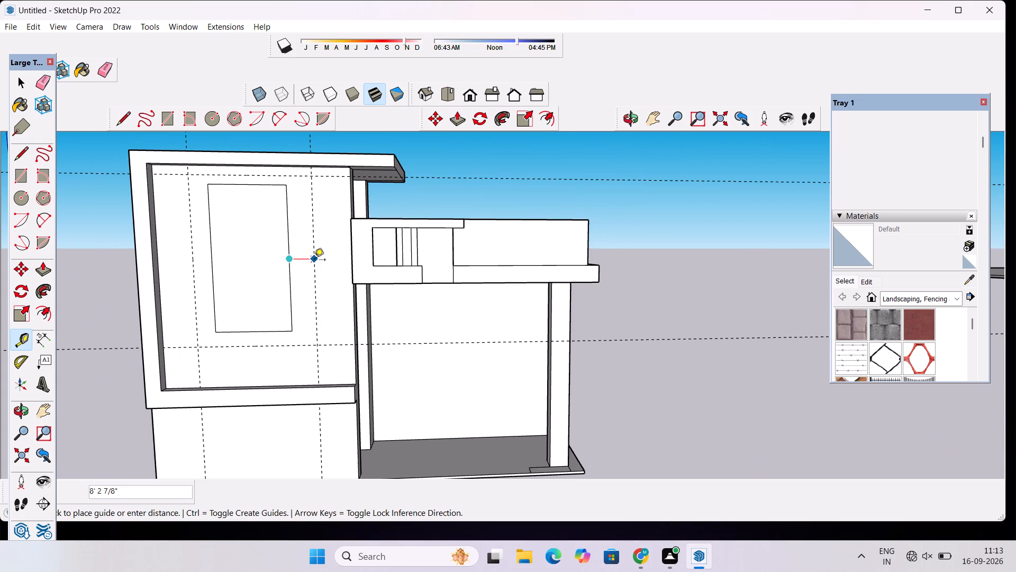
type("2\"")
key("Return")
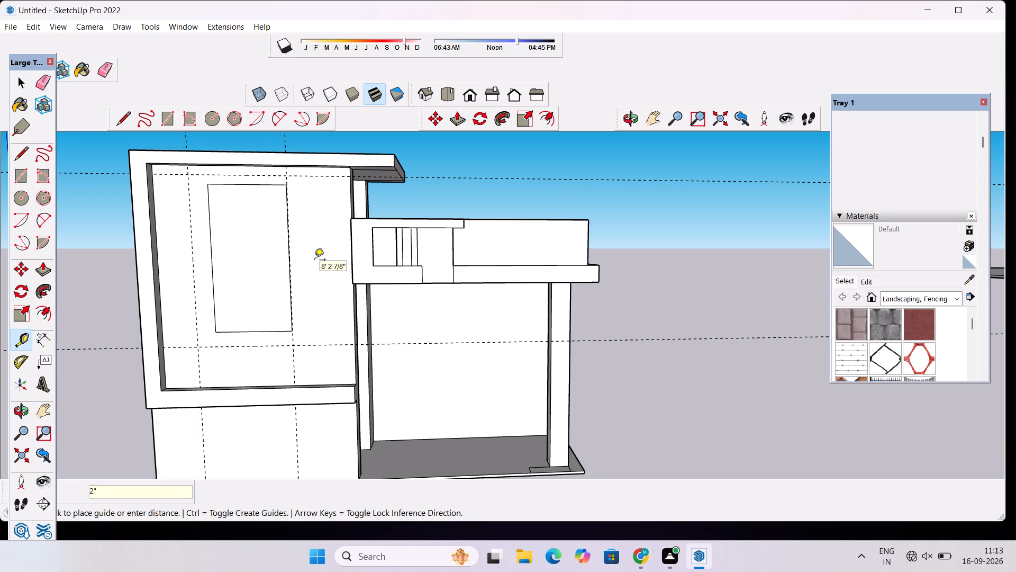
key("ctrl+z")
Place a vertical guide 2' outside the right edge of the front panel rectangle.
left_click(291, 233)
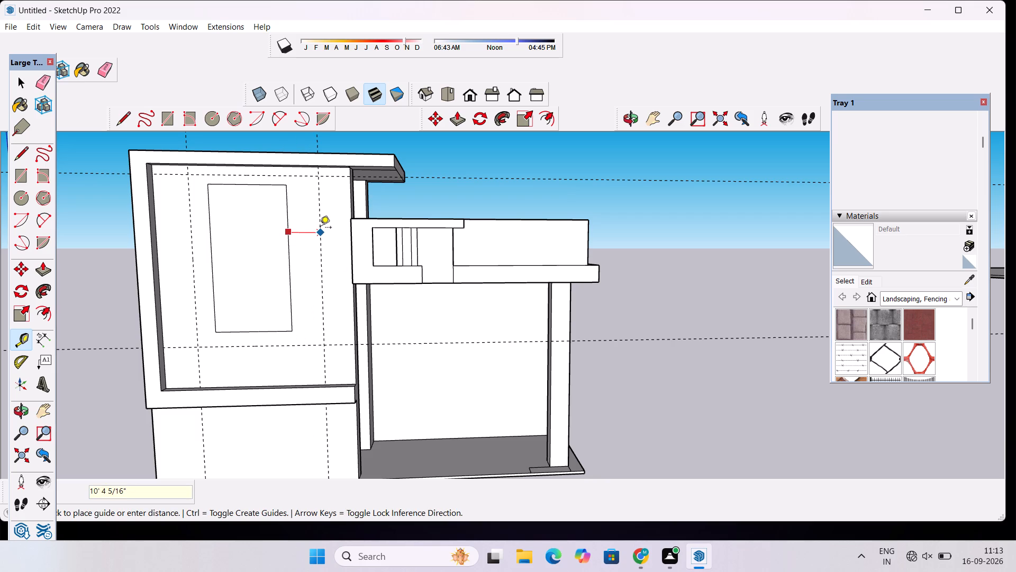
type("2'")
key("Return")
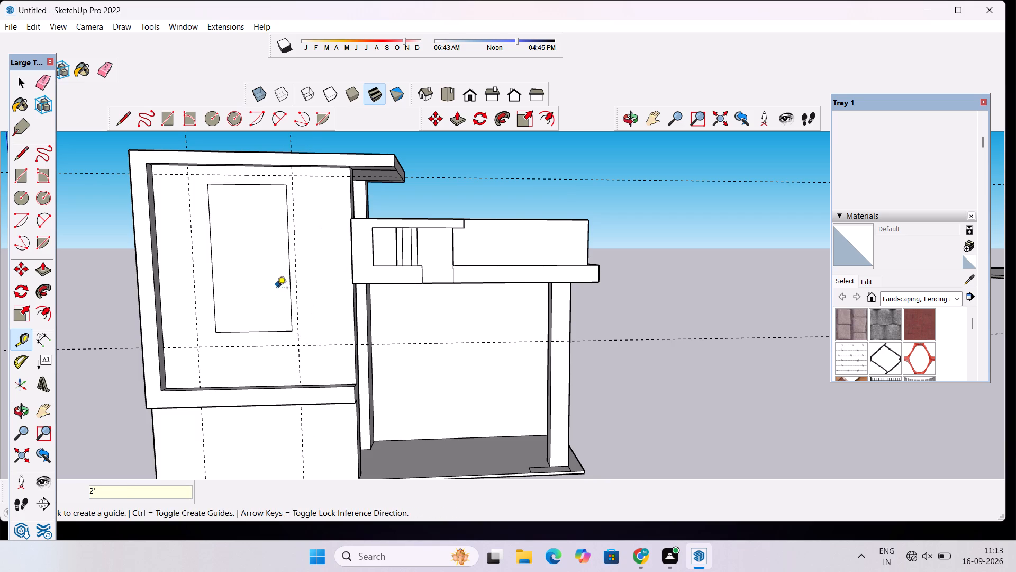
Draw an outer rectangle about 57' tall and 33' wide around the existing one, snapping opposite corners to the guide intersections.
key("space")
key("r")
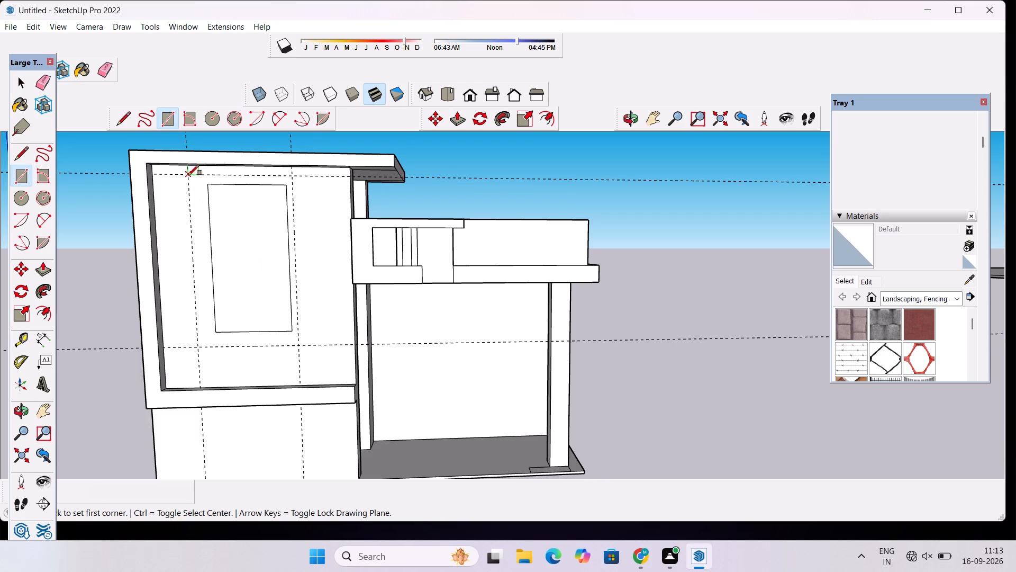
left_click(188, 174)
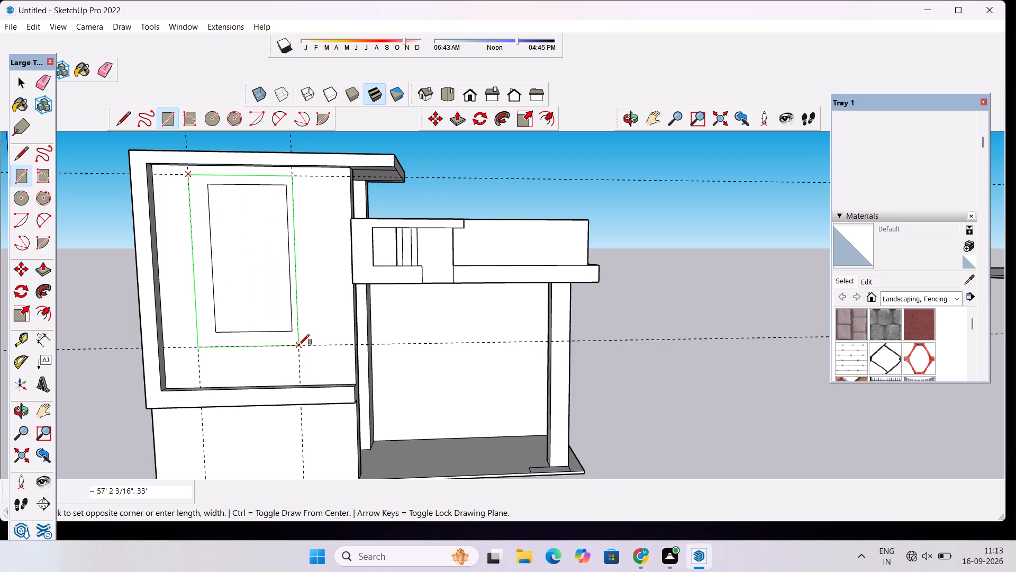
left_click(299, 345)
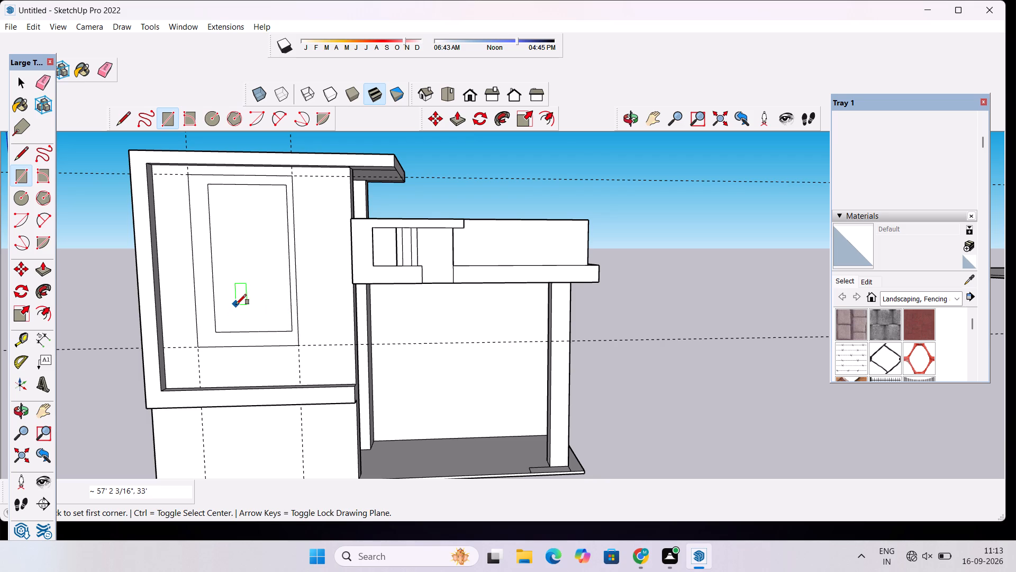
Move the inner rectangle's face and edges about 1' 9" left within the outer rectangle, then clear the selection.
left_click(633, 114)
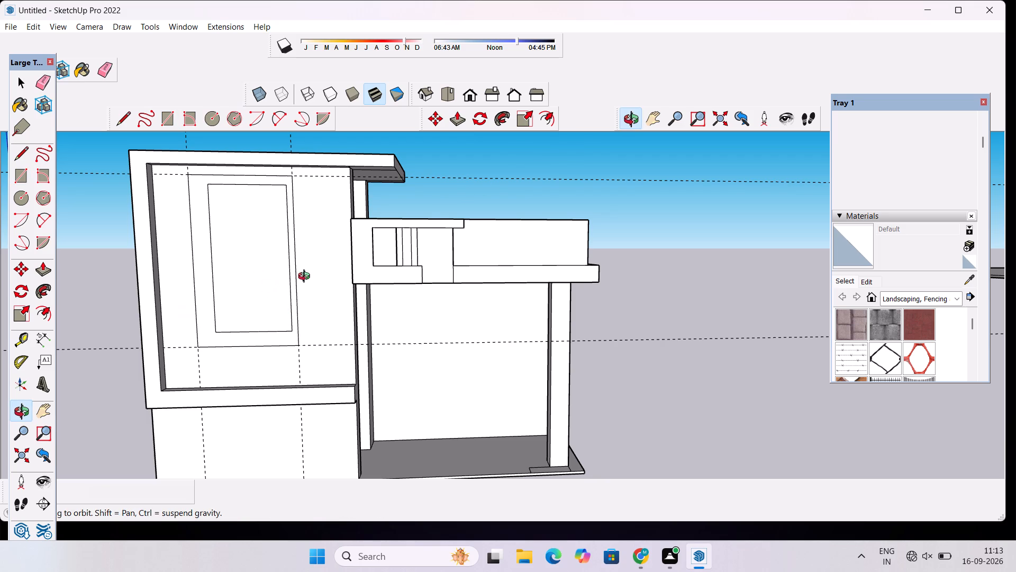
left_click_drag(310, 276, 335, 264)
scroll(290, 298, "up", 2)
left_click_drag(290, 298, 288, 318, "shift")
left_click_drag(333, 326, 277, 341)
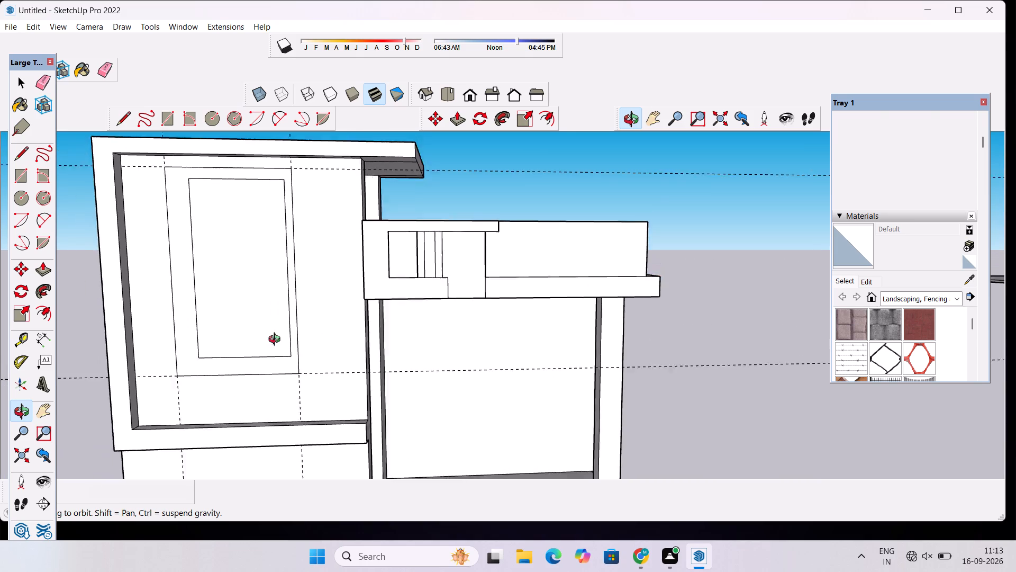
left_click_drag(277, 341, 273, 341)
scroll(229, 314, "up", 2)
left_click_drag(229, 311, 266, 331)
left_click_drag(260, 289, 296, 309, "shift")
key("space")
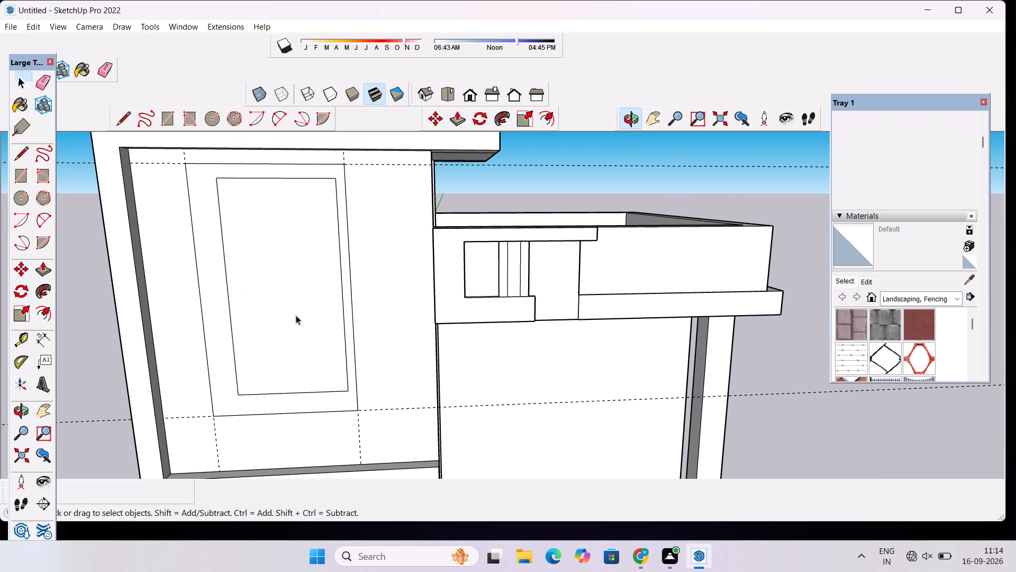
double_click(290, 312)
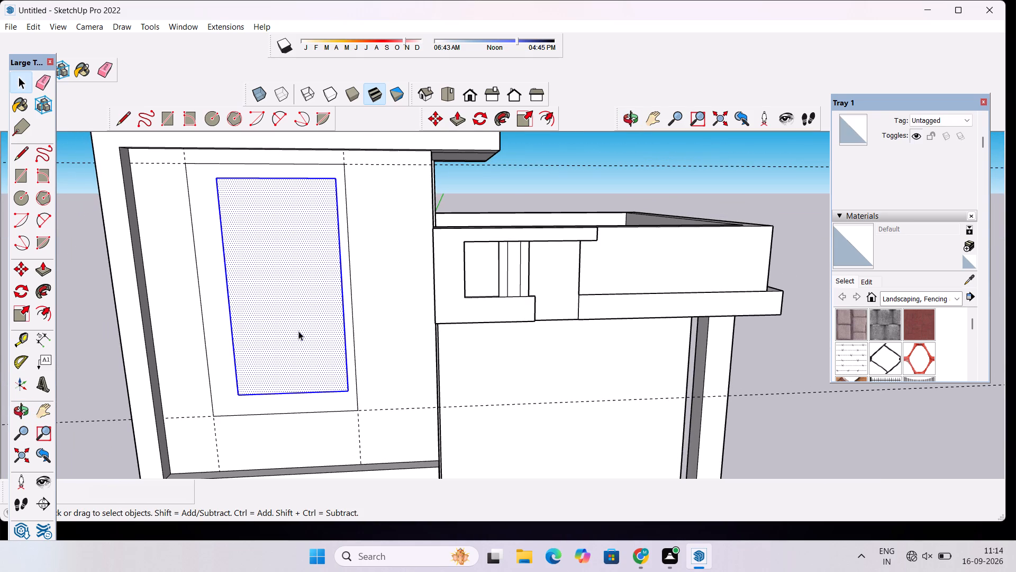
key("m")
scroll(260, 381, "up", 3)
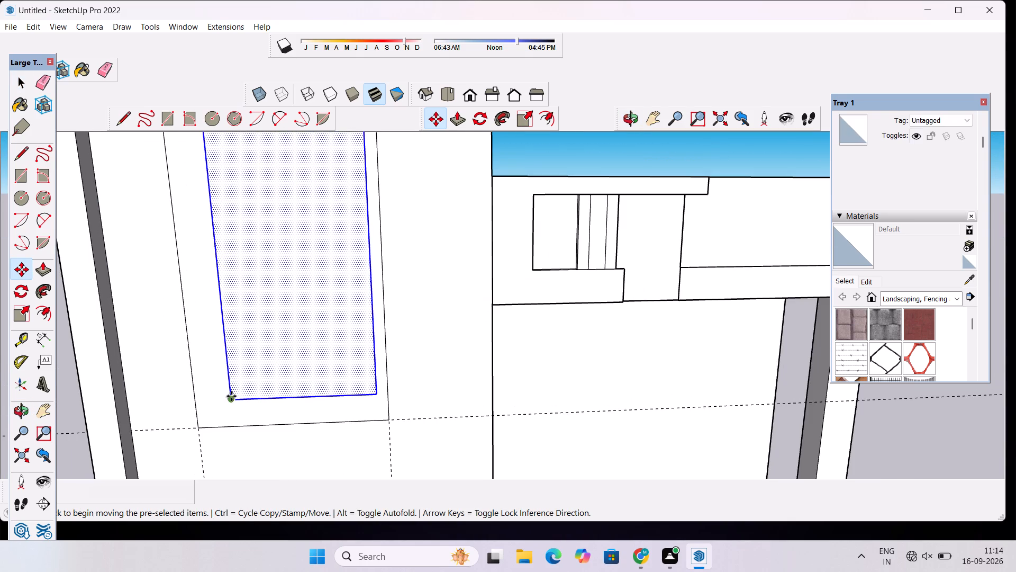
left_click(231, 396)
left_click(221, 396)
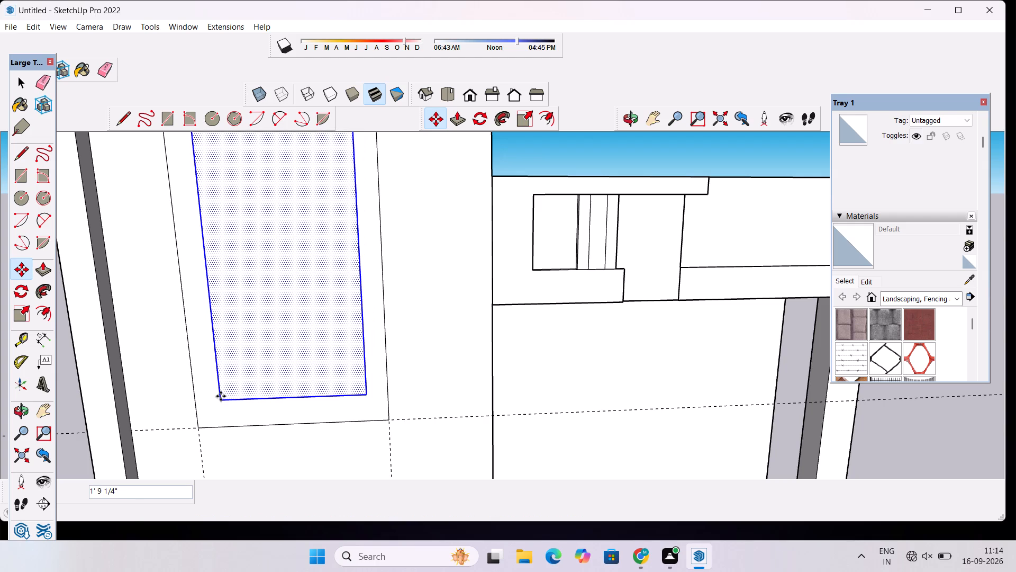
key("space")
left_click(514, 156)
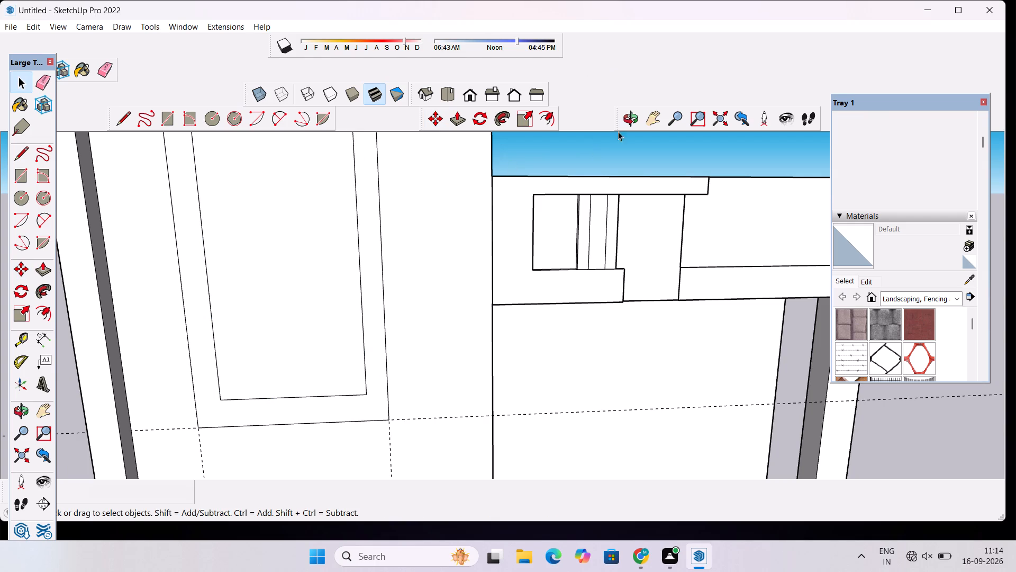
Examine the nested front panel rectangles, the base and the roof overhang of the tall block from several angles.
left_click(628, 121)
left_click_drag(525, 328, 471, 251)
scroll(440, 247, "down", 6)
left_click_drag(392, 274, 478, 334)
left_click_drag(478, 327, 405, 317, "shift")
scroll(380, 317, "down", 4)
left_click_drag(405, 335, 375, 327)
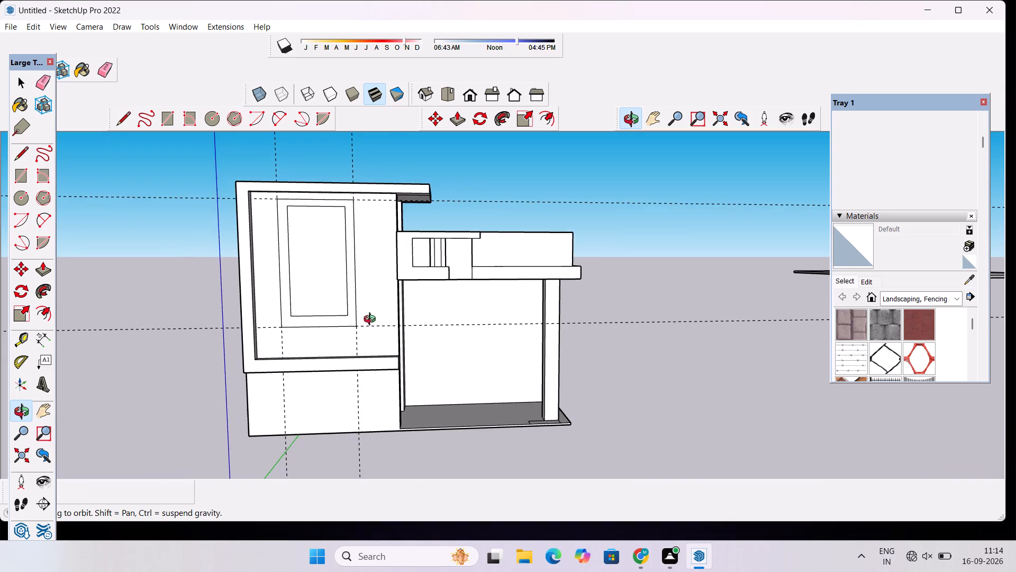
scroll(372, 320, "up", 2)
left_click_drag(379, 307, 368, 310, "shift")
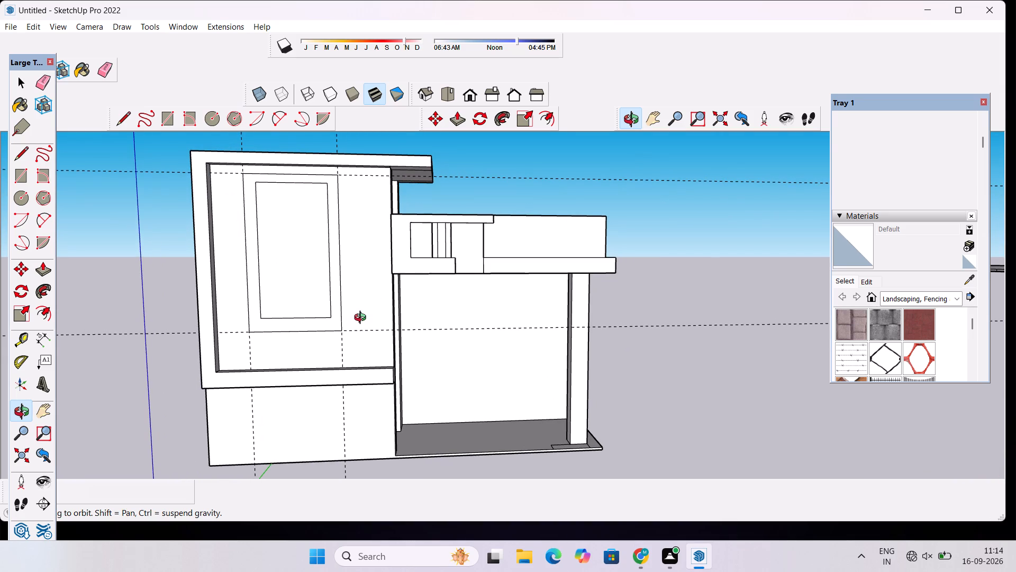
scroll(360, 301, "down", 4)
scroll(365, 385, "up", 4)
left_click_drag(367, 375, 317, 383)
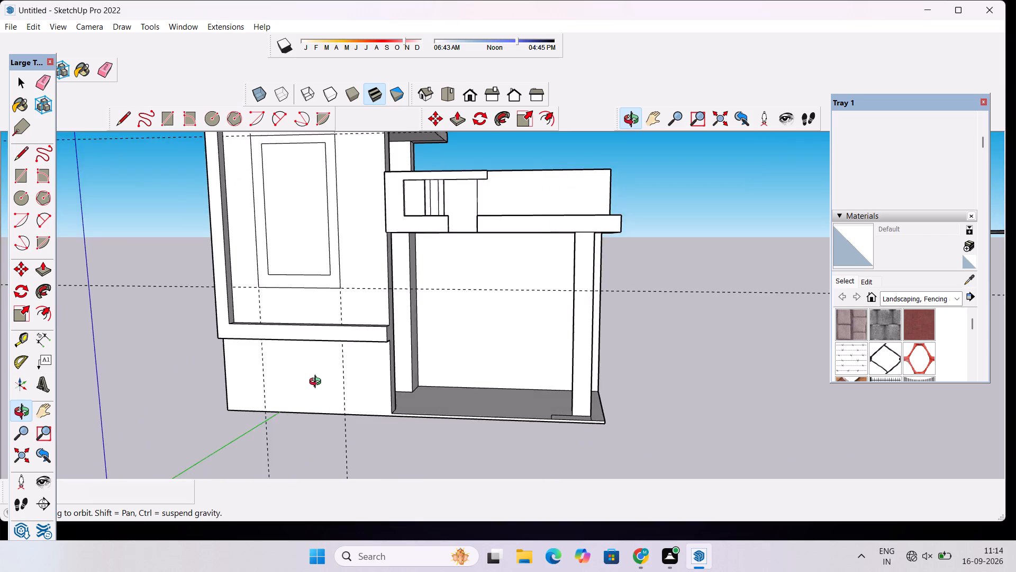
left_click_drag(317, 383, 402, 407)
scroll(376, 346, "up", 4)
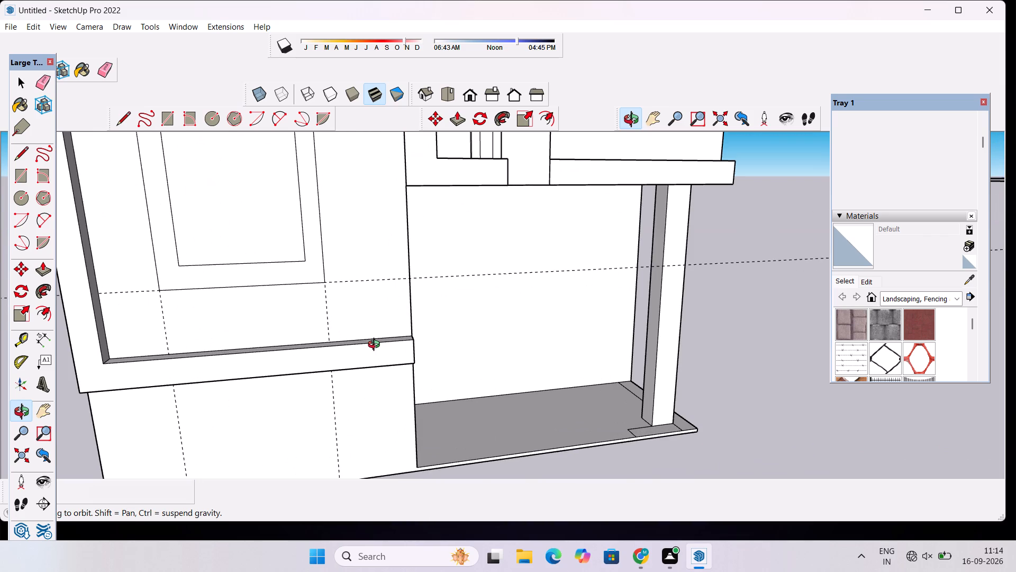
scroll(339, 345, "up", 3)
scroll(339, 345, "down", 4)
left_click_drag(352, 399, 344, 351)
scroll(344, 341, "down", 5)
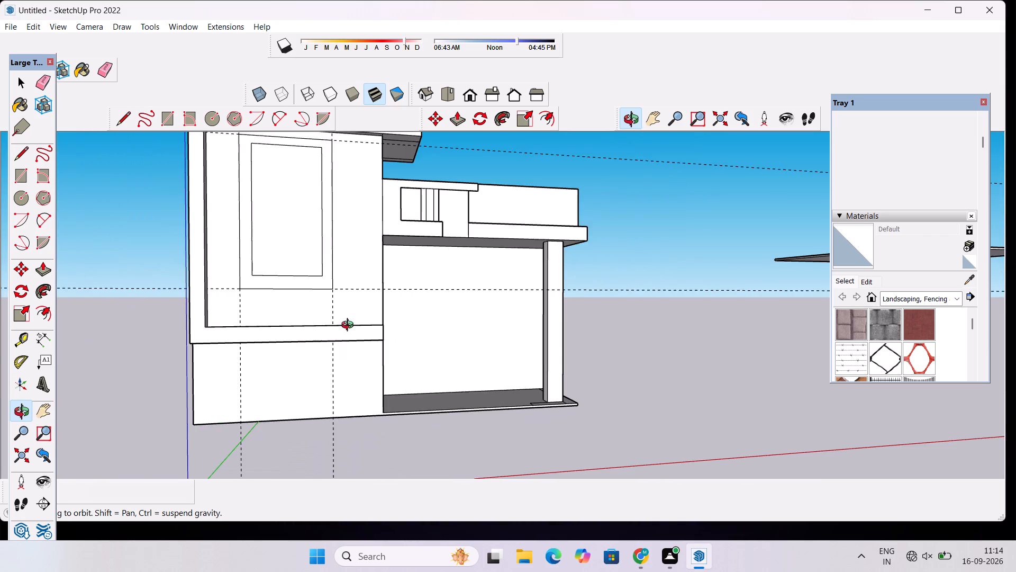
left_click_drag(350, 326, 318, 431, "shift")
scroll(331, 320, "up", 1)
left_click_drag(378, 371, 340, 322)
scroll(291, 258, "up", 5)
scroll(334, 227, "up", 5)
left_click_drag(335, 221, 346, 250, "shift")
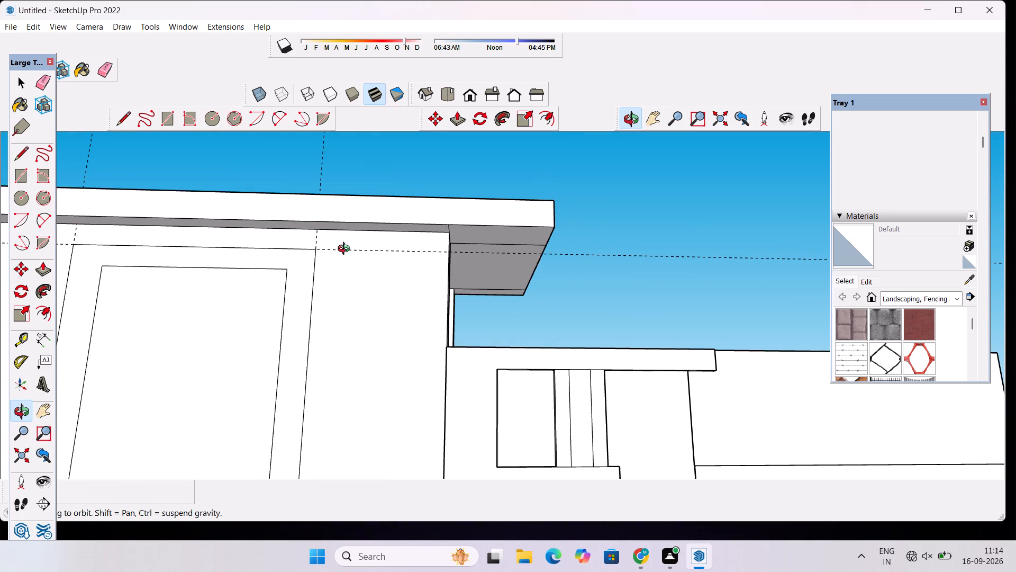
Draw a vertical line from the outer panel rectangle's upper-right corner up to the underside of the roof overhang.
key("l")
scroll(246, 242, "up", 5)
scroll(308, 245, "up", 4)
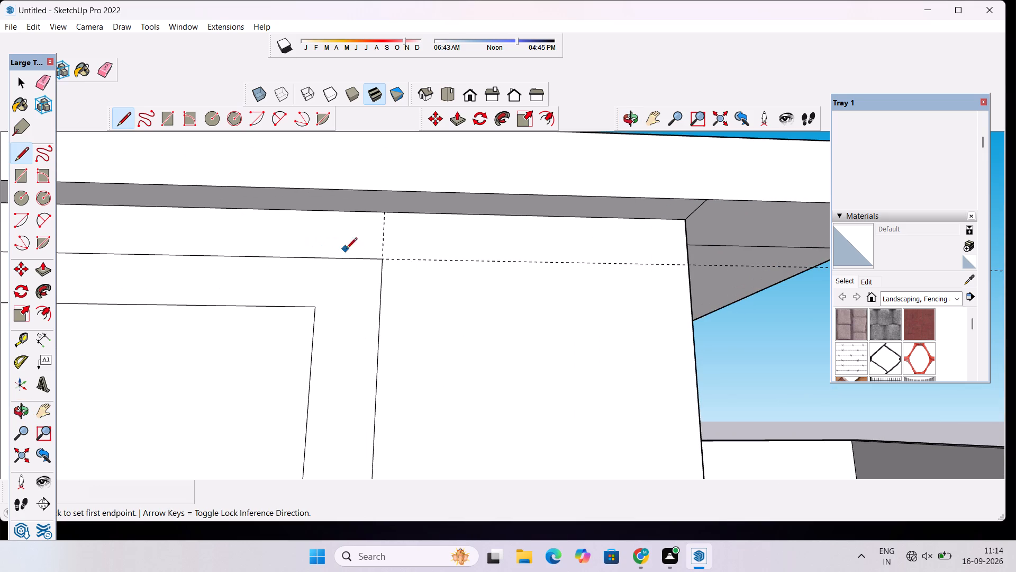
scroll(371, 265, "up", 3)
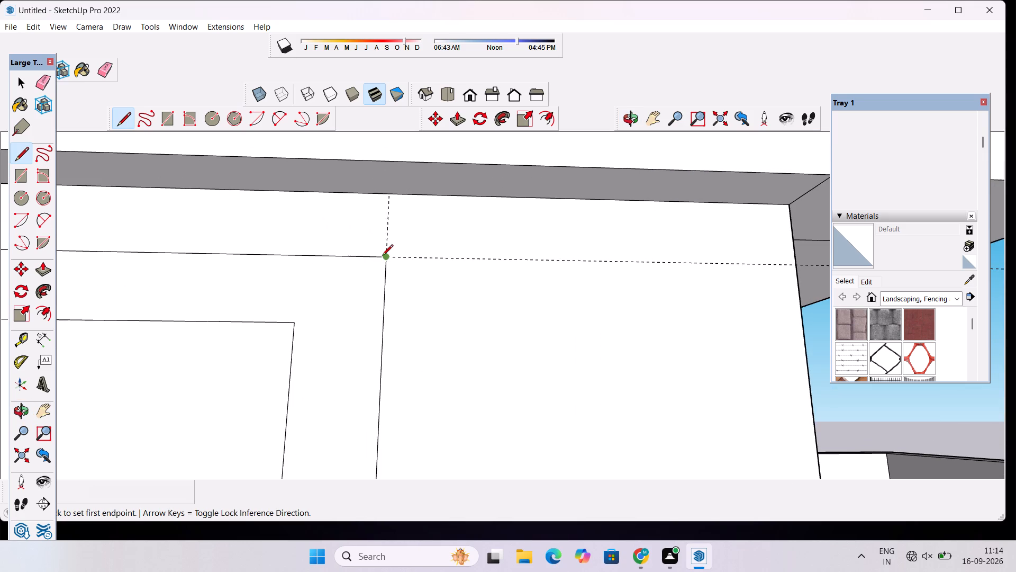
left_click(382, 256)
left_click(388, 194)
scroll(388, 299, "down", 5)
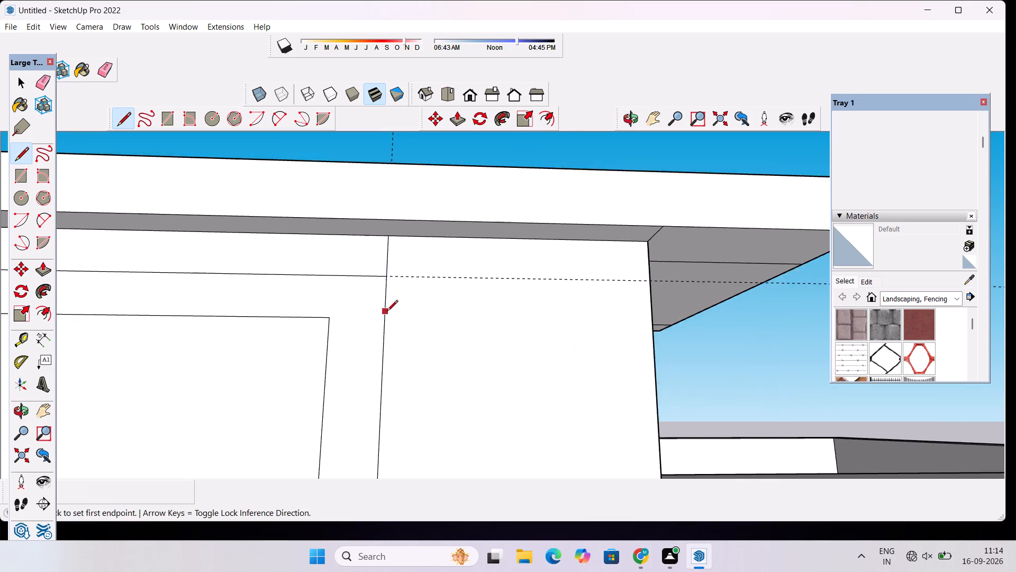
scroll(387, 312, "down", 11)
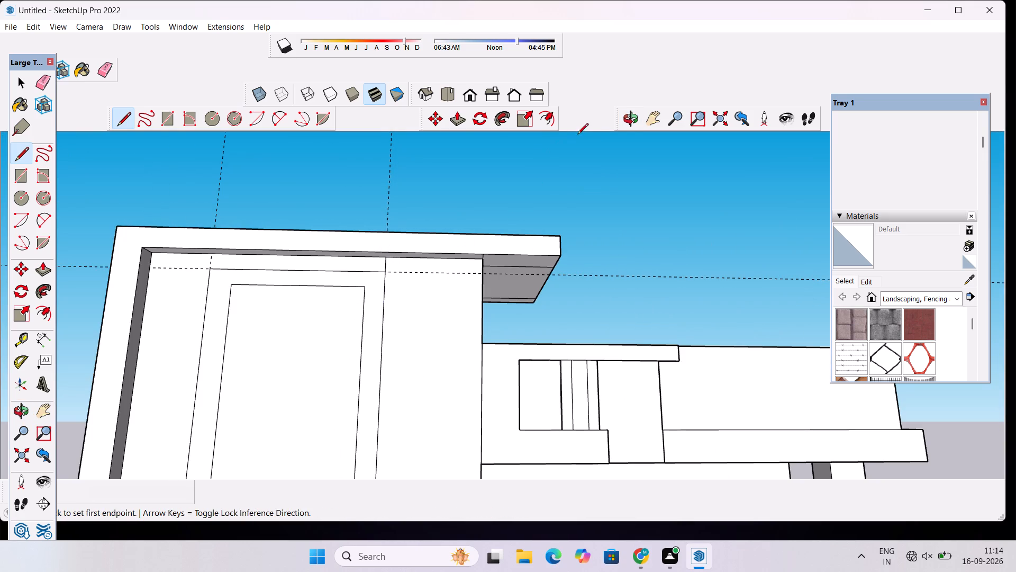
Draw a 13' line up along the right vertical guide, starting where the guide emerges from the tall block's roof slab.
left_click(629, 121)
left_click_drag(547, 208, 458, 428)
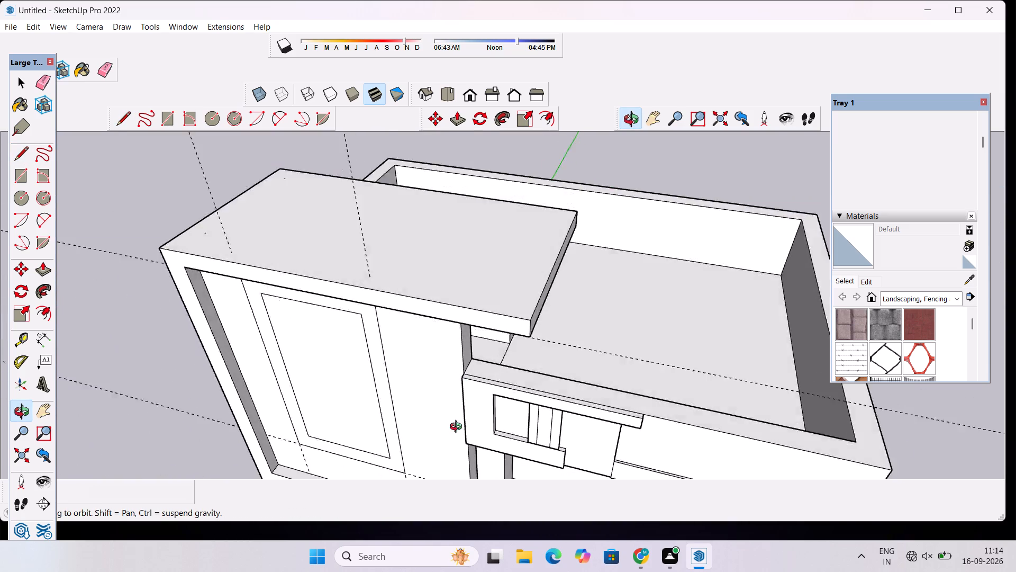
left_click_drag(458, 428, 455, 436)
scroll(357, 294, "up", 1)
left_click_drag(357, 294, 370, 301, "shift")
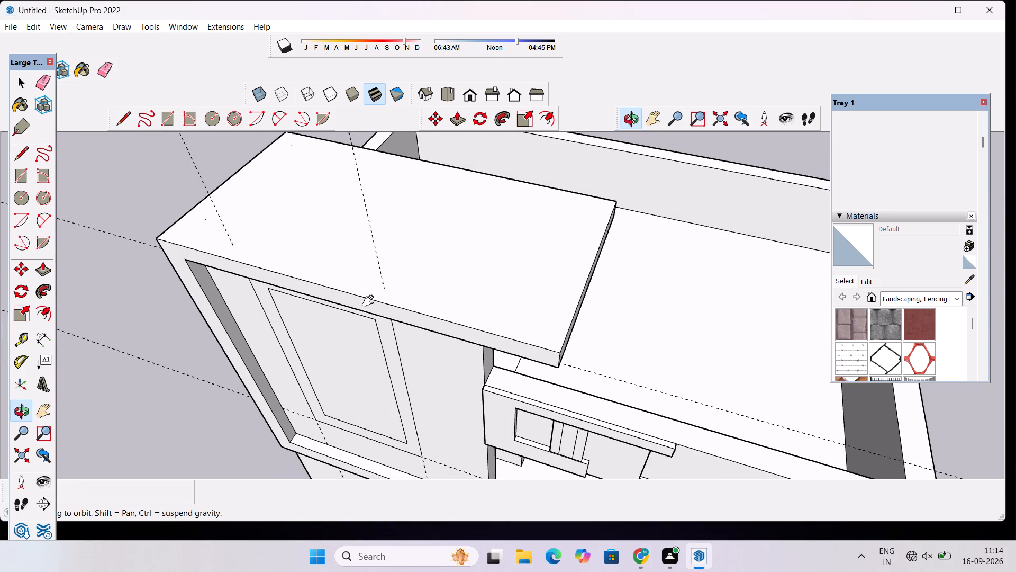
scroll(370, 301, "up", 2, "shift")
key("l")
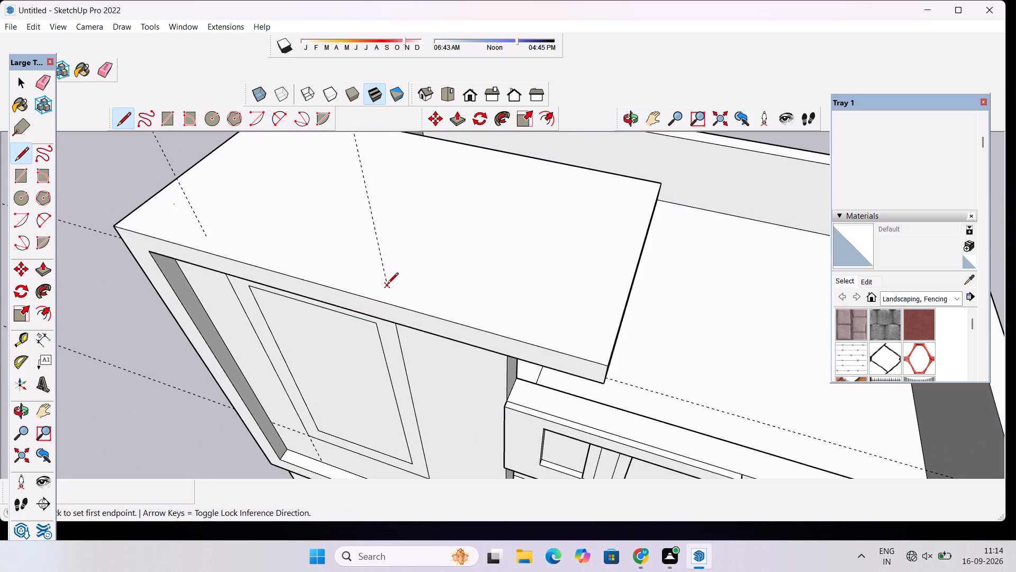
left_click(387, 284)
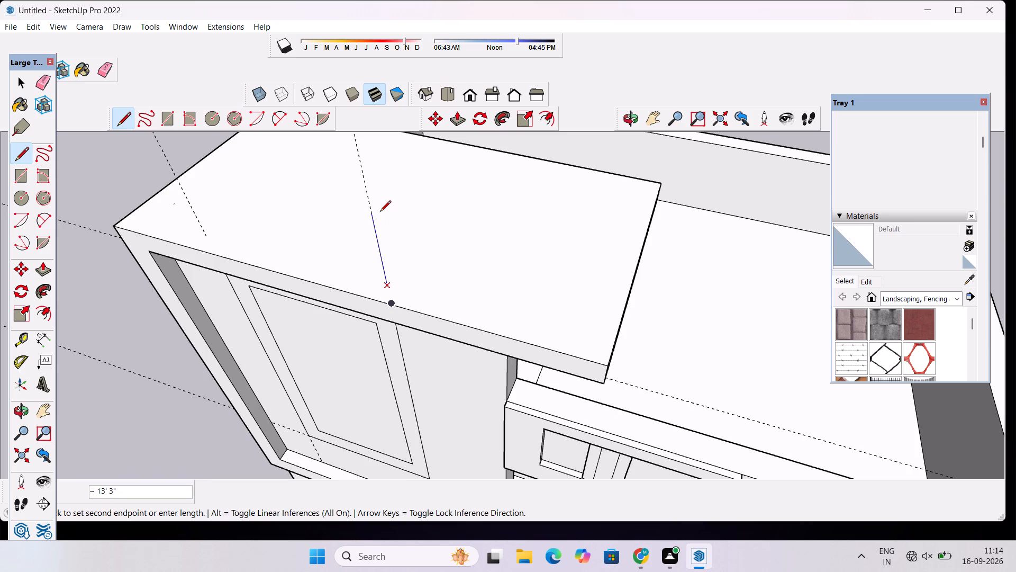
type("13")
key("apostrophe")
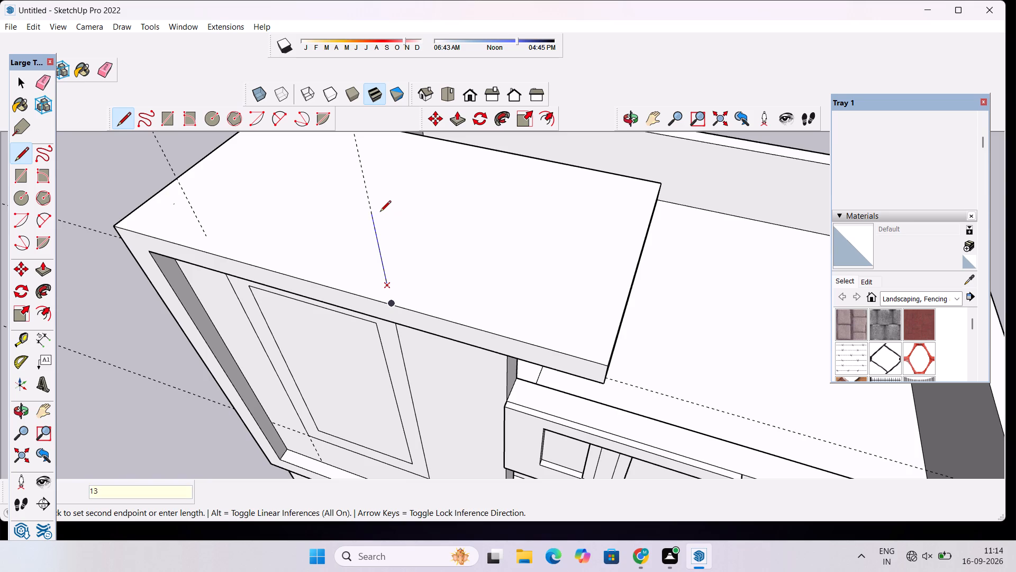
key("Return")
scroll(382, 224, "down", 4)
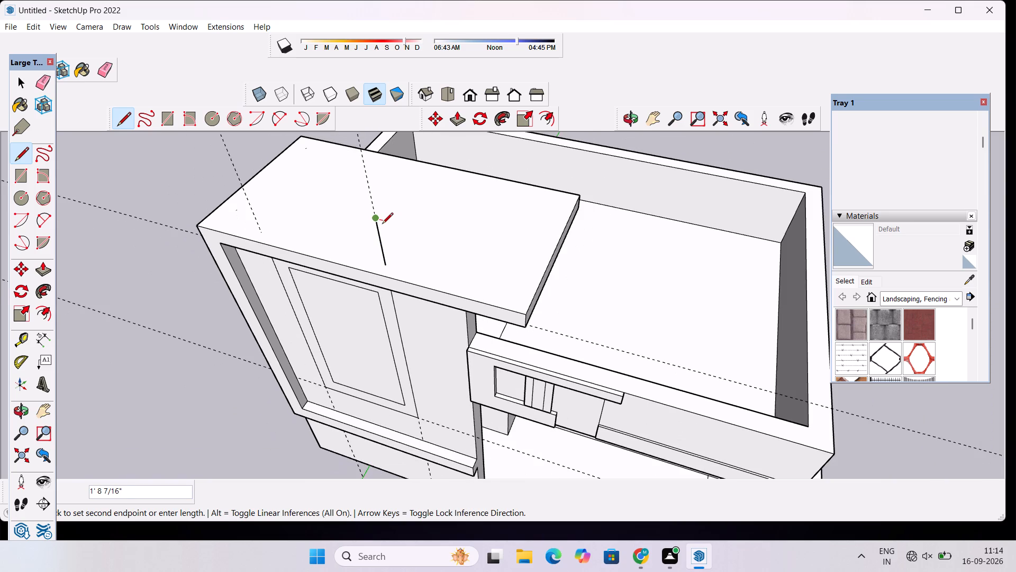
key("space")
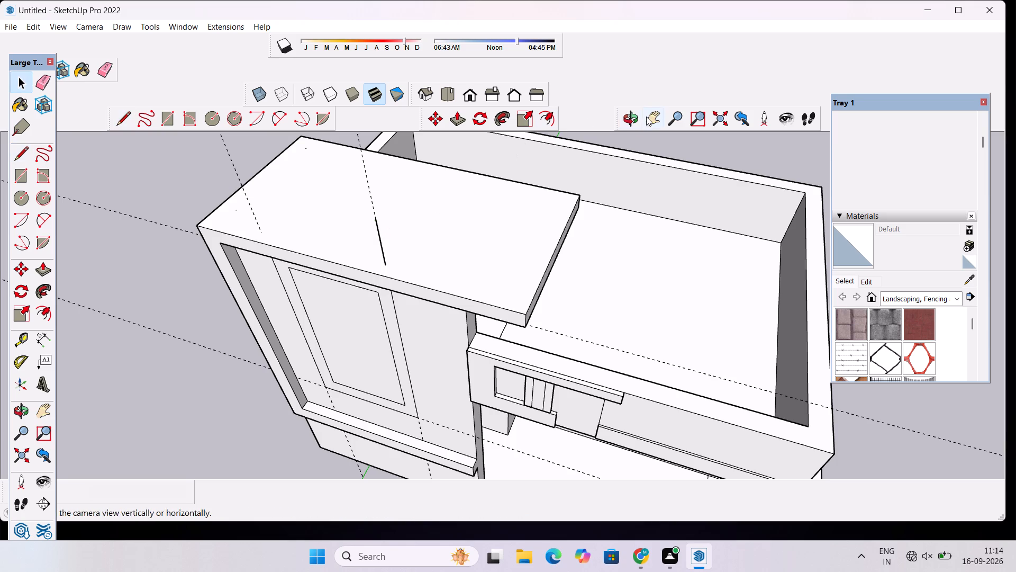
Draw a line about 49' 10" long along the right guide, from the tall block's base edge to the outer rectangle's lower-right corner.
left_click(628, 119)
left_click_drag(343, 300, 459, 235)
scroll(460, 228, "down", 5)
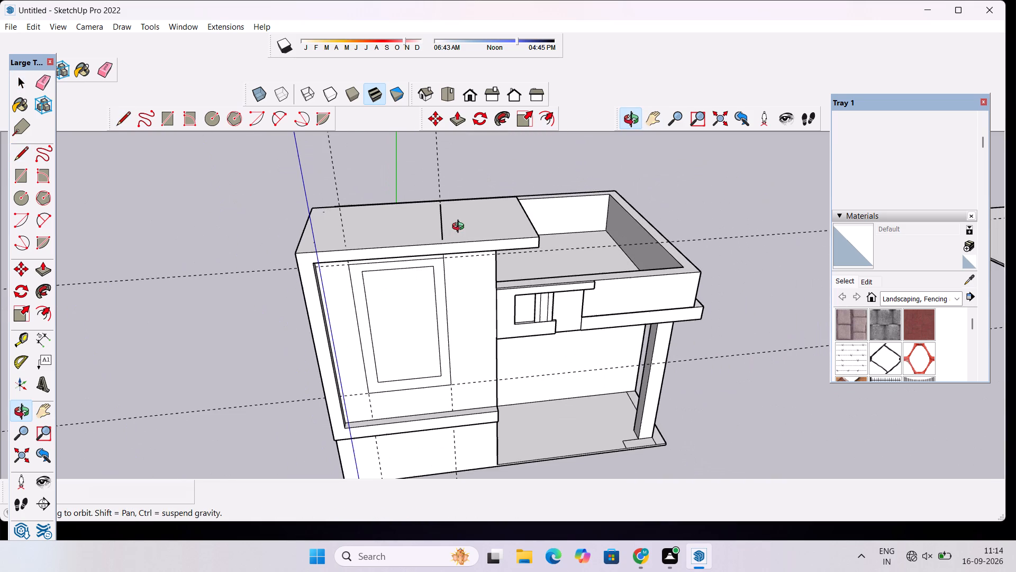
scroll(386, 231, "down", 4)
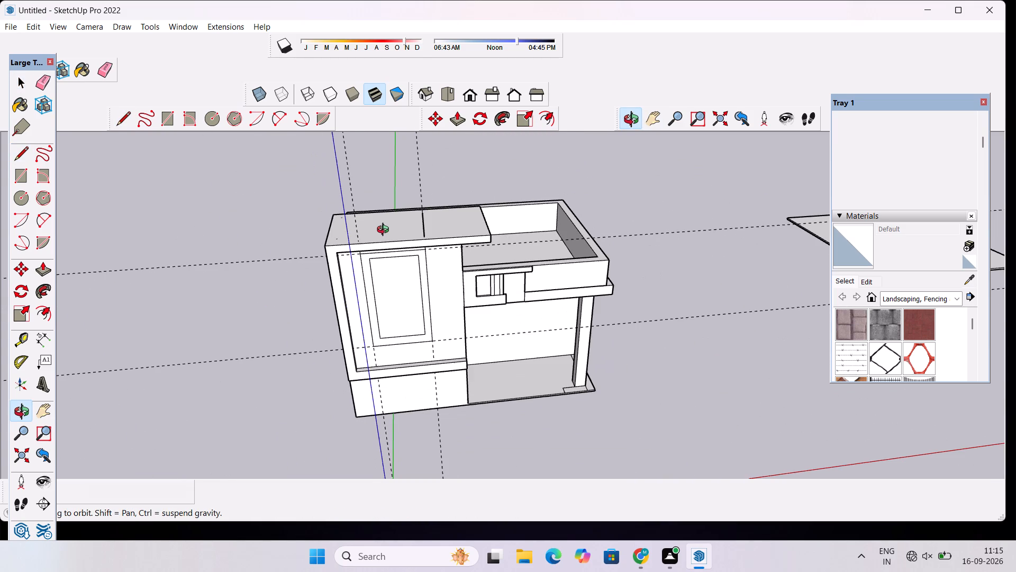
scroll(385, 231, "down", 1)
left_click_drag(401, 266, 290, 266, "shift")
scroll(313, 279, "up", 3)
left_click_drag(314, 285, 303, 263)
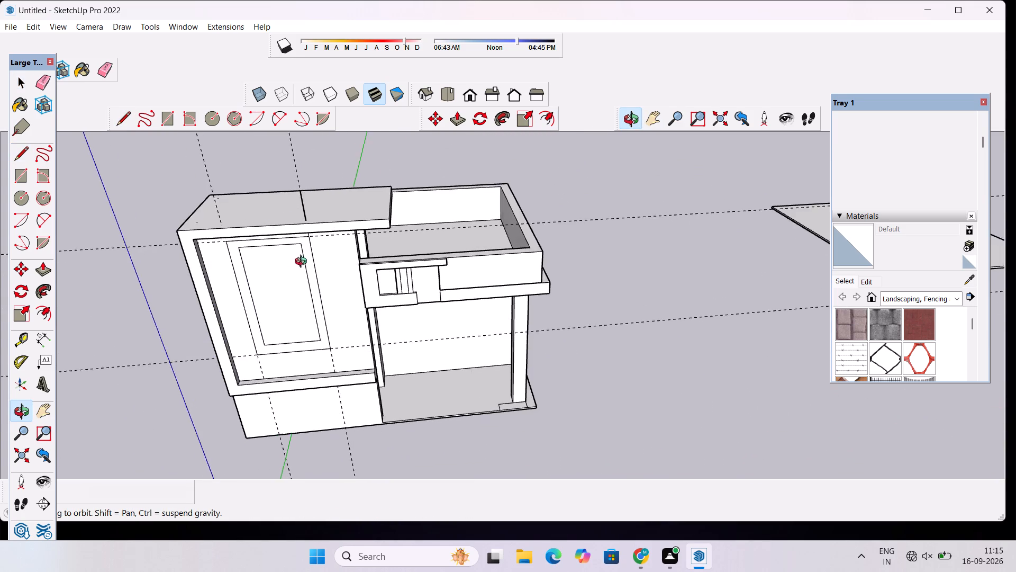
left_click_drag(303, 263, 284, 144)
scroll(298, 274, "up", 3)
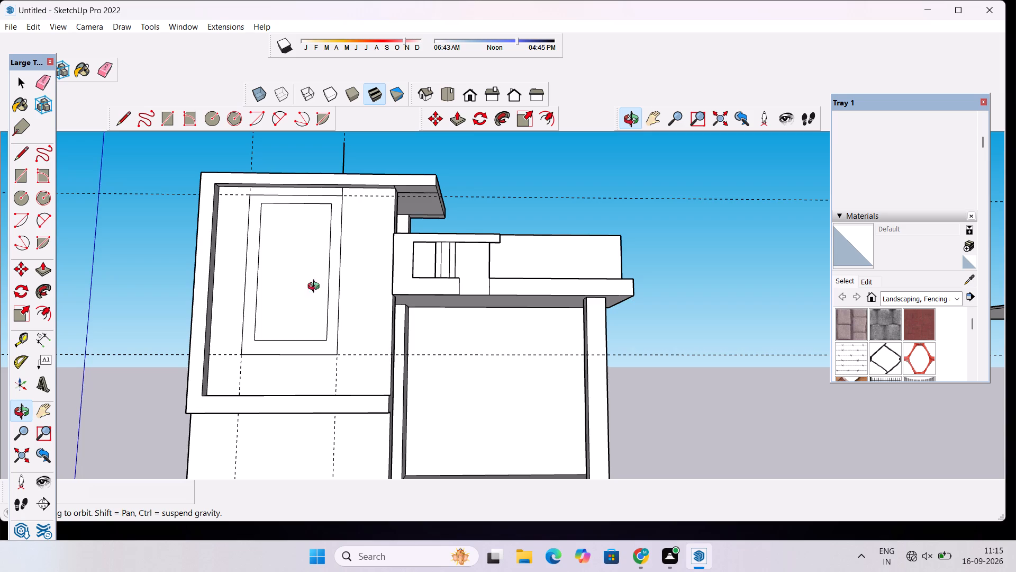
left_click_drag(333, 303, 342, 389)
left_click_drag(356, 421, 340, 319)
scroll(341, 369, "up", 3, "shift")
left_click_drag(315, 394, 314, 388, "shift")
key("l")
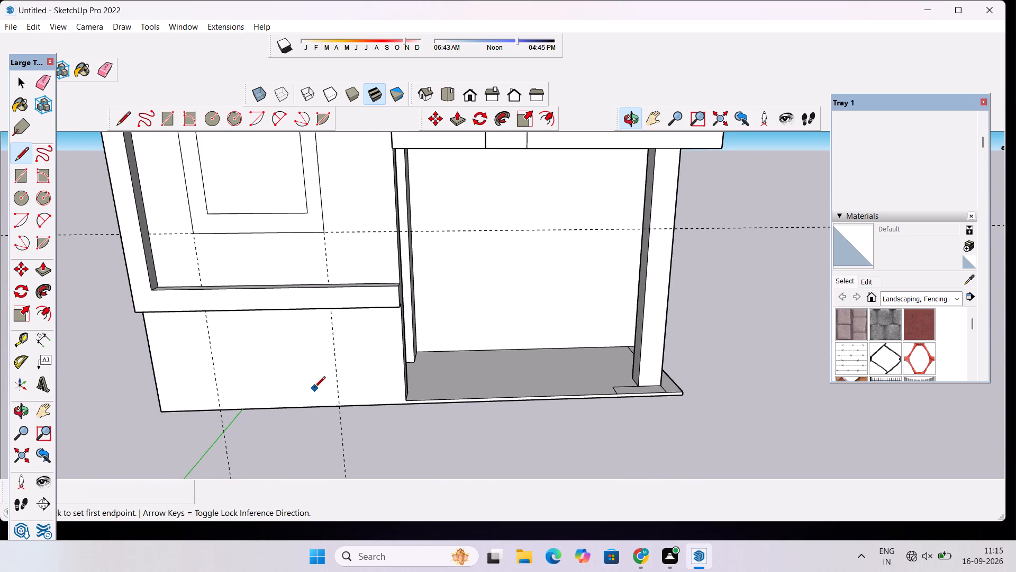
scroll(326, 401, "up", 7)
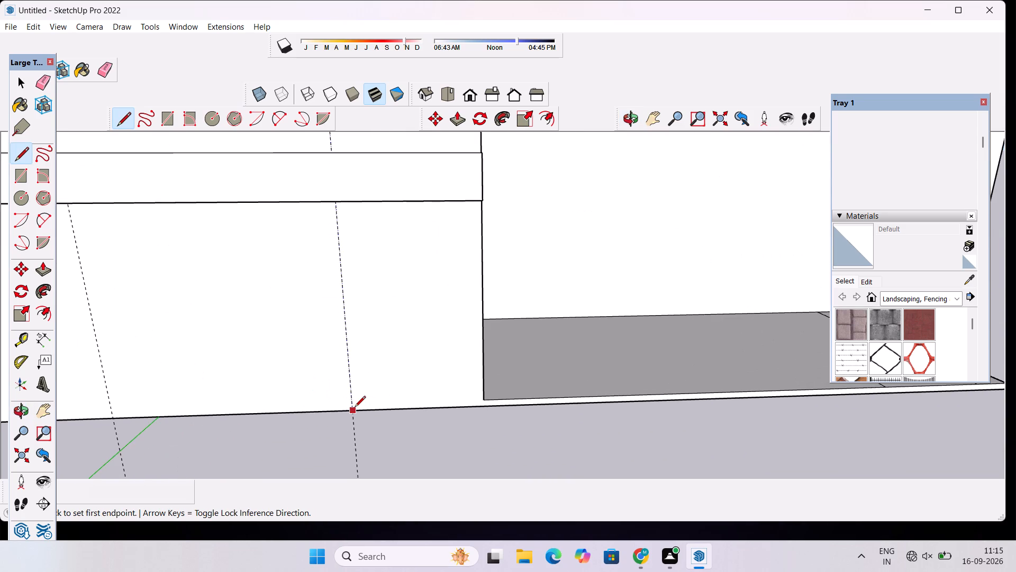
left_click(352, 410)
scroll(352, 404, "down", 6)
left_click(337, 205)
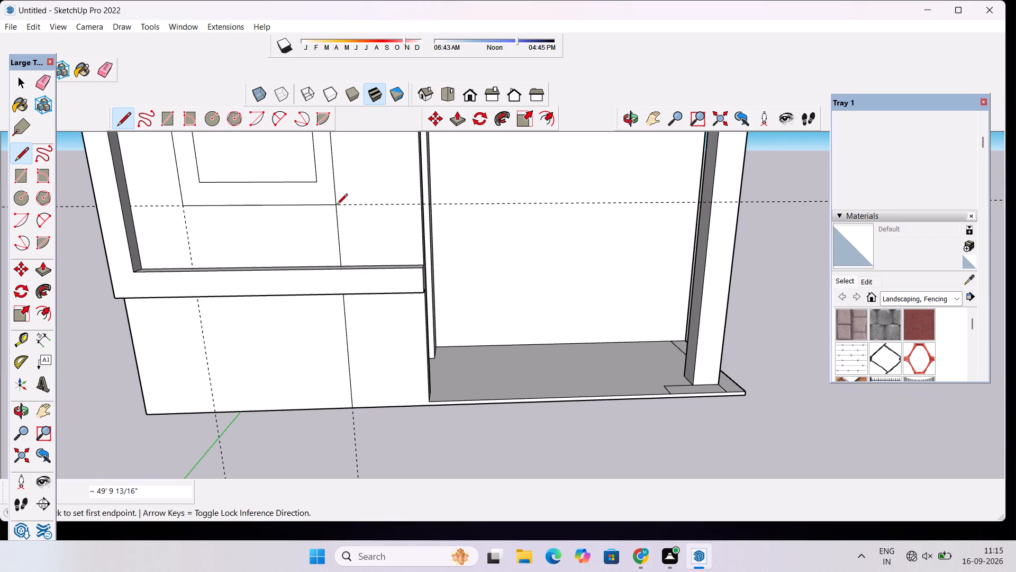
scroll(342, 227, "down", 1)
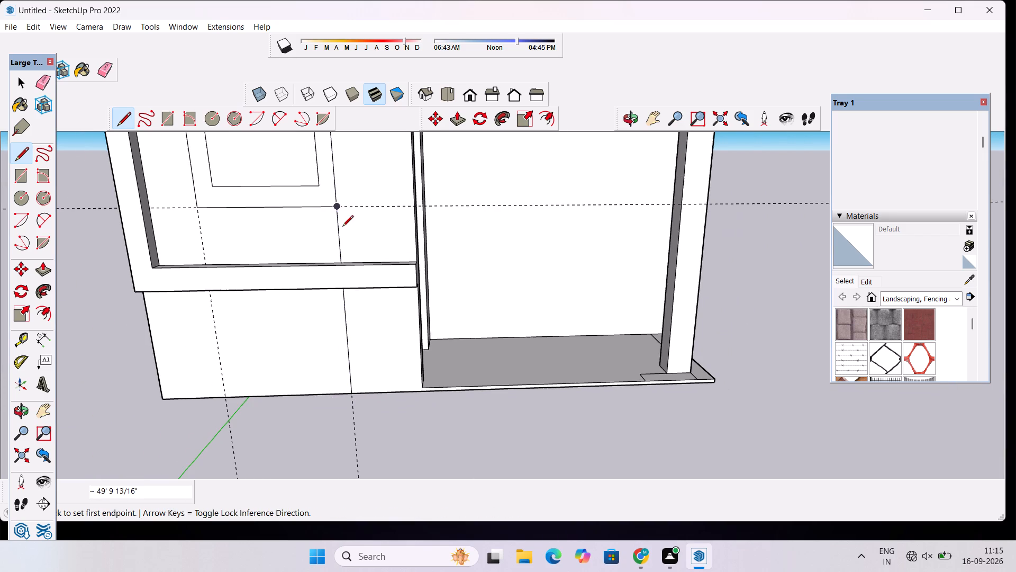
key("space")
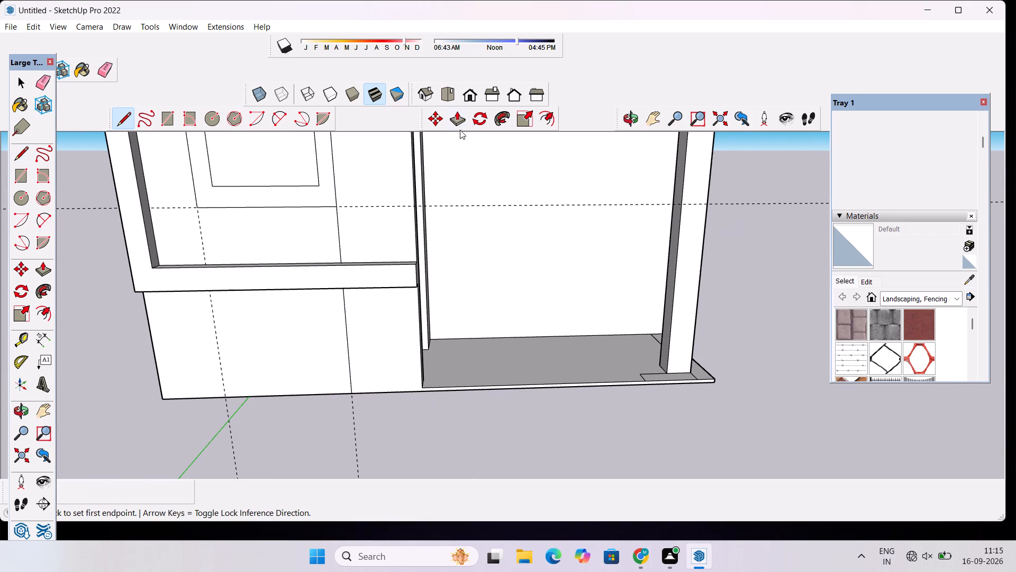
Draw a closing edge about 5' 10" tall across the right end of the tall block's lower ledge, where it meets the wall.
left_click(623, 124)
left_click_drag(631, 209, 482, 230)
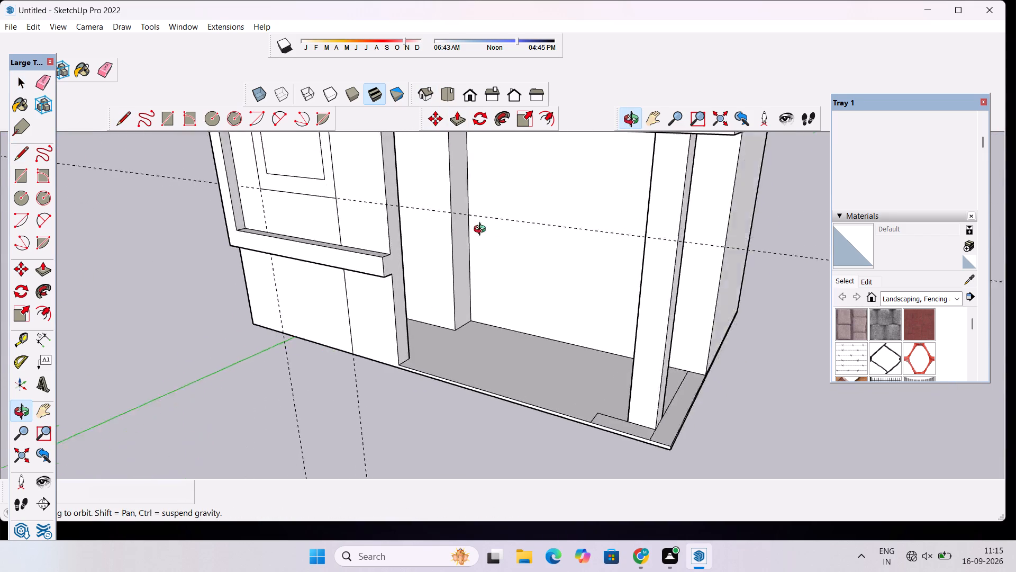
left_click_drag(482, 230, 468, 267)
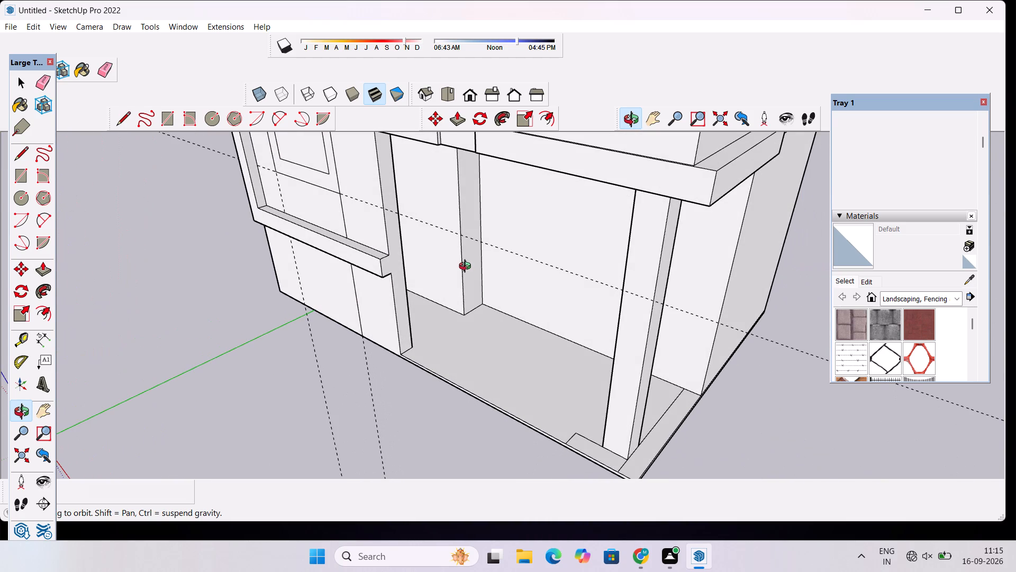
scroll(467, 267, "down", 10)
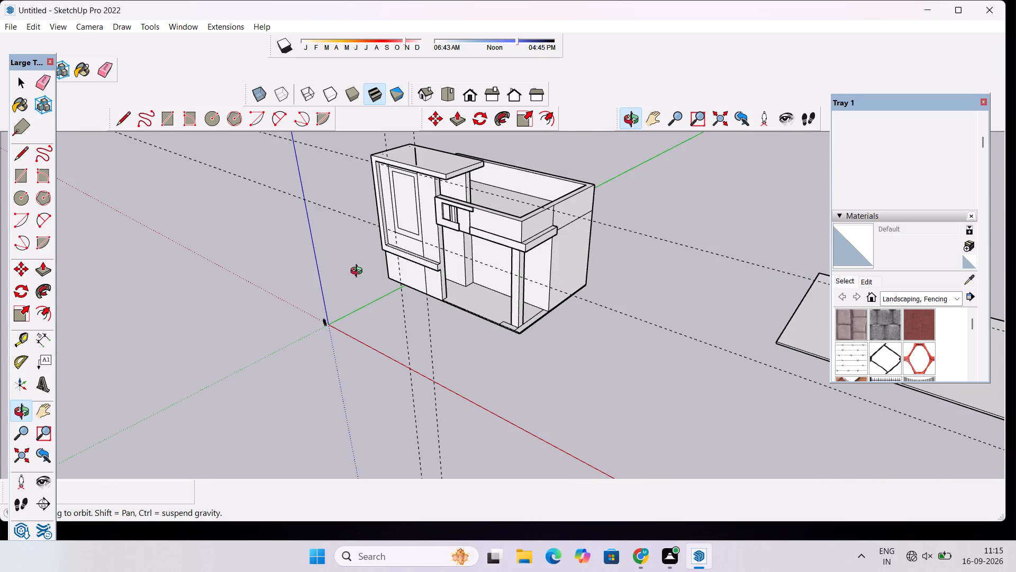
left_click_drag(359, 272, 466, 260)
scroll(432, 283, "up", 5)
left_click_drag(368, 312, 431, 290)
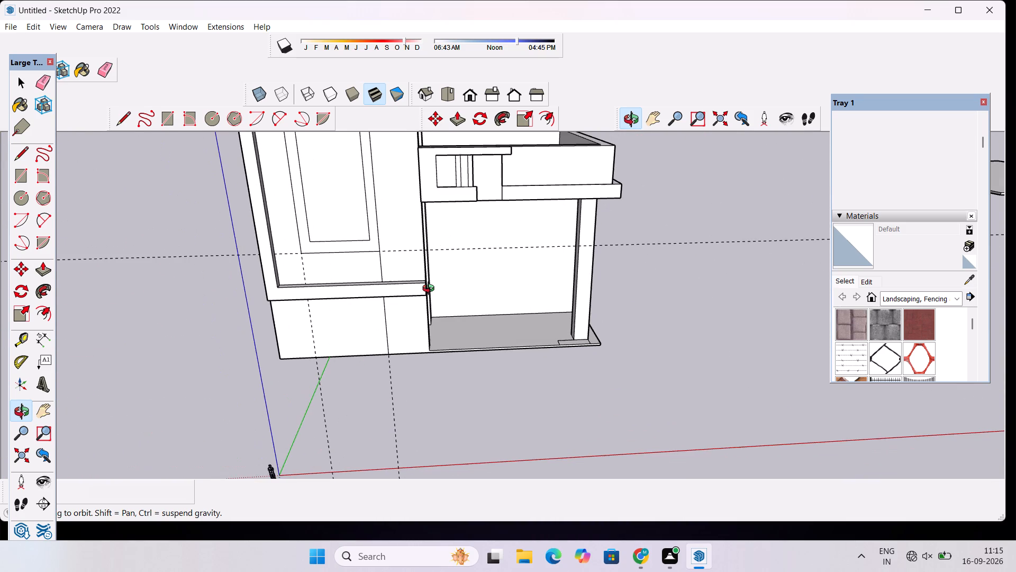
left_click_drag(409, 306, 412, 290)
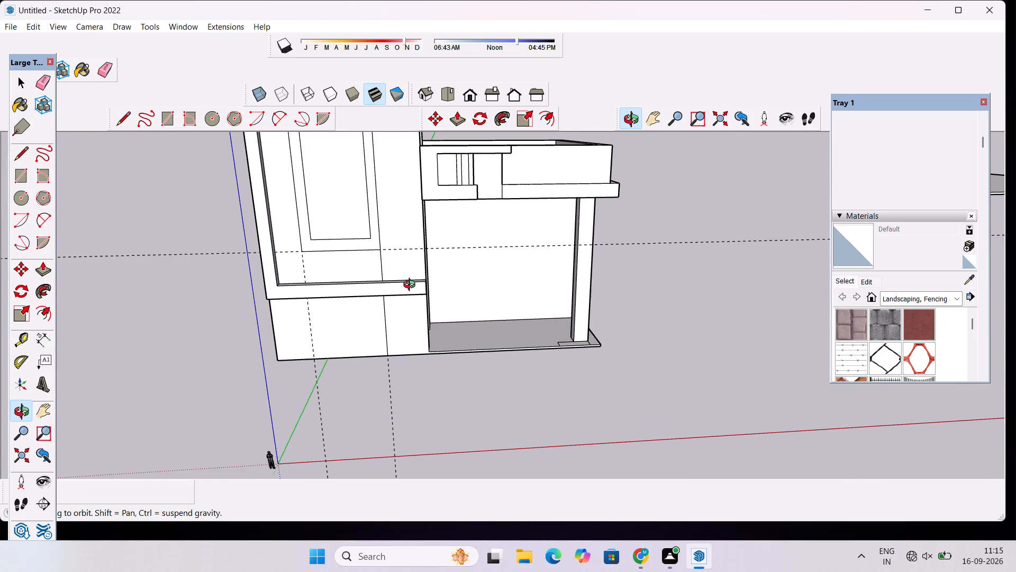
left_click_drag(456, 285, 342, 303)
scroll(440, 262, "up", 4)
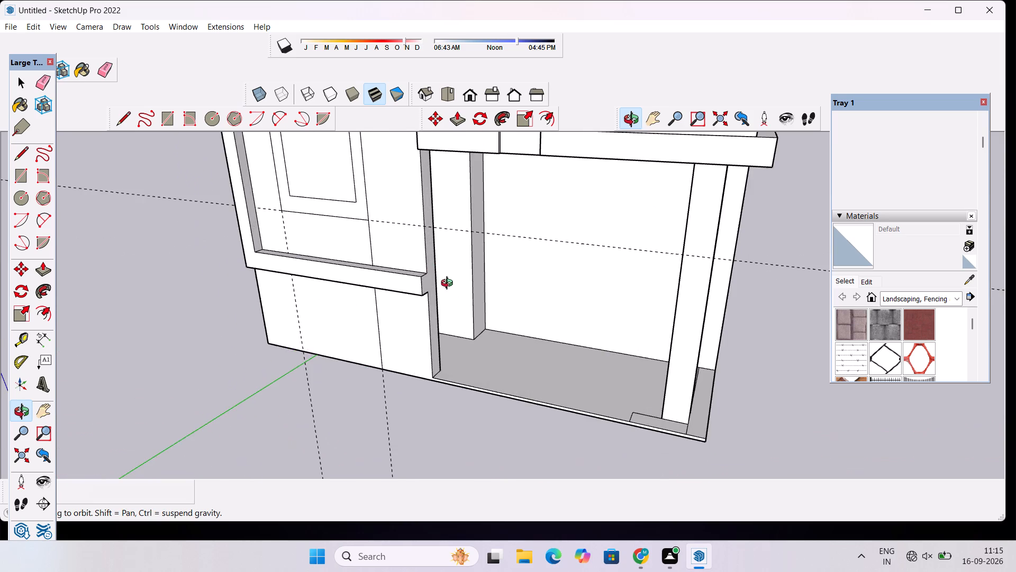
left_click_drag(455, 294, 352, 294)
scroll(382, 284, "up", 5)
left_click_drag(446, 283, 396, 308, "shift")
scroll(395, 309, "up", 5)
left_click_drag(420, 310, 385, 314)
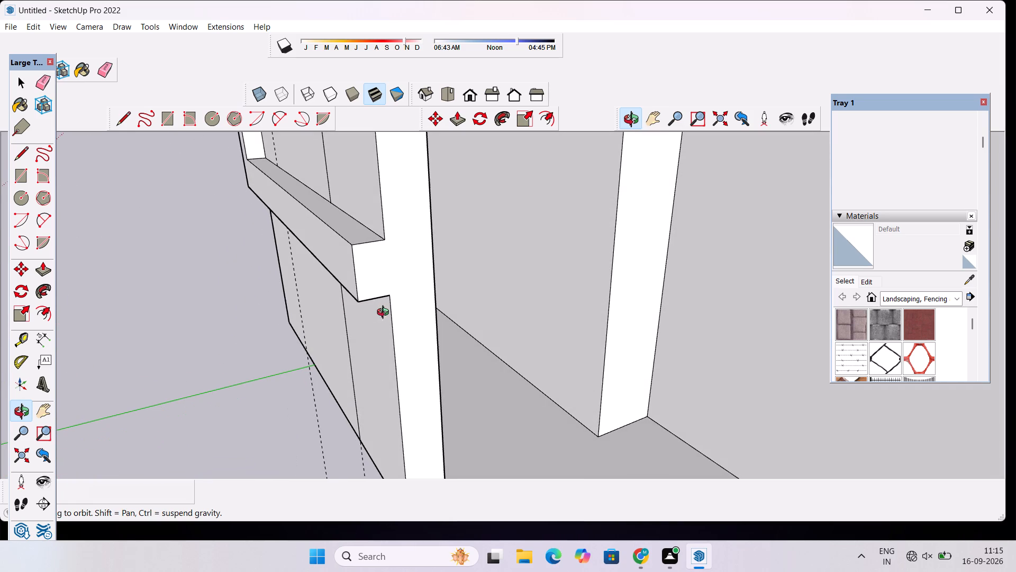
key("l")
scroll(375, 310, "up", 2)
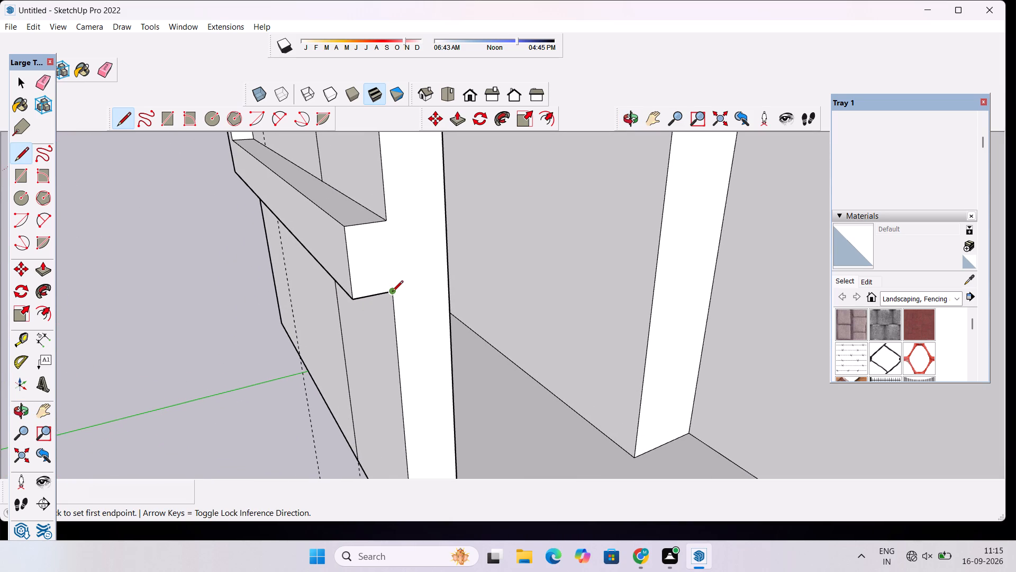
left_click(392, 292)
left_click(387, 220)
key("space")
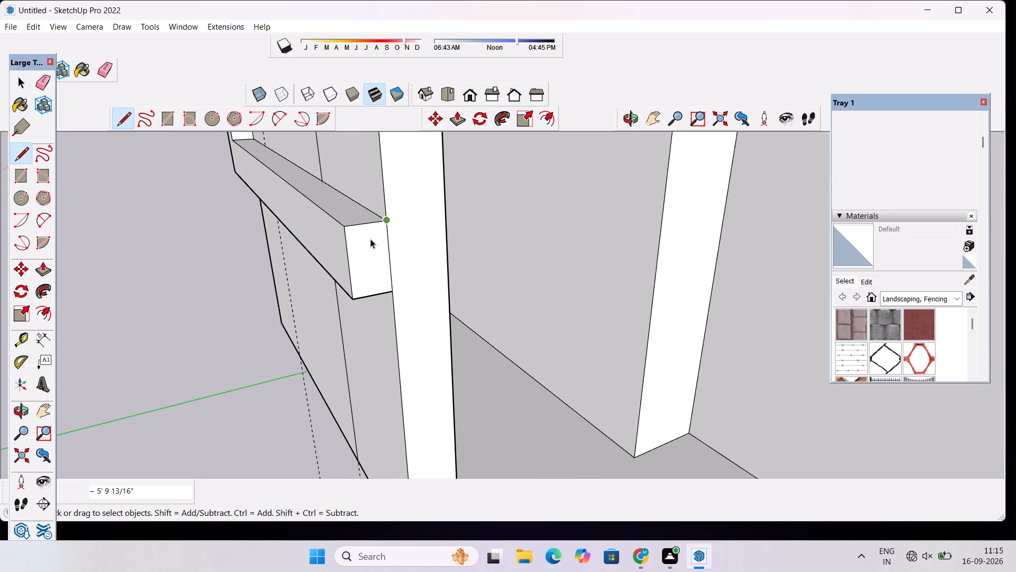
Push the right end face of the lower ledge back along the wall by about 30' to shorten the ledge.
left_click(370, 240)
key("p")
left_click(370, 240)
scroll(348, 237, "down", 4)
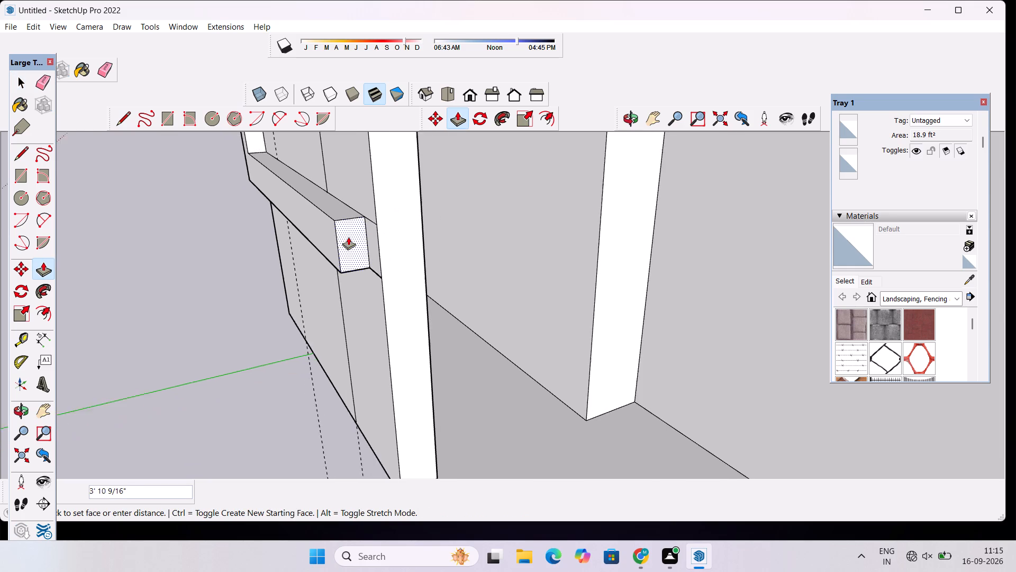
scroll(348, 237, "down", 3)
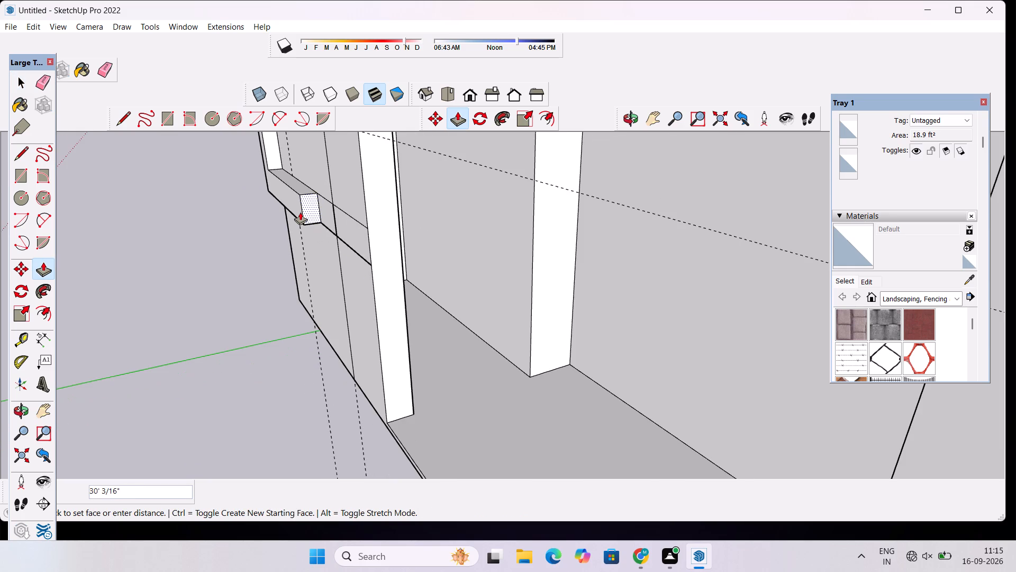
left_click(300, 212)
Erase the leftover upper and lower ledge lines on the wall between the shortened ledge's end and the tall block's right edge.
left_click(631, 121)
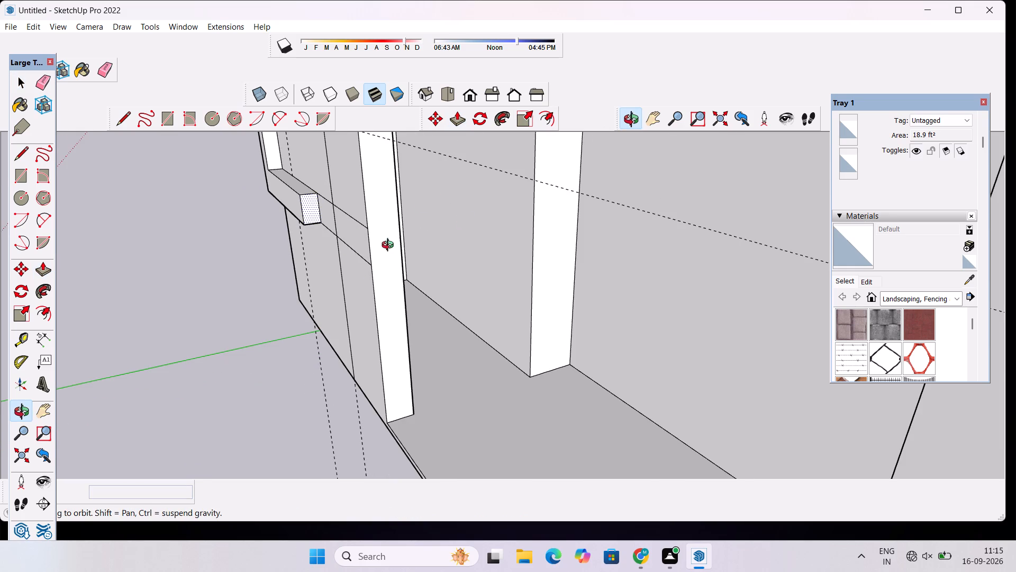
left_click_drag(353, 258, 491, 190)
scroll(460, 233, "down", 6)
left_click_drag(436, 249, 531, 288)
scroll(410, 258, "down", 6)
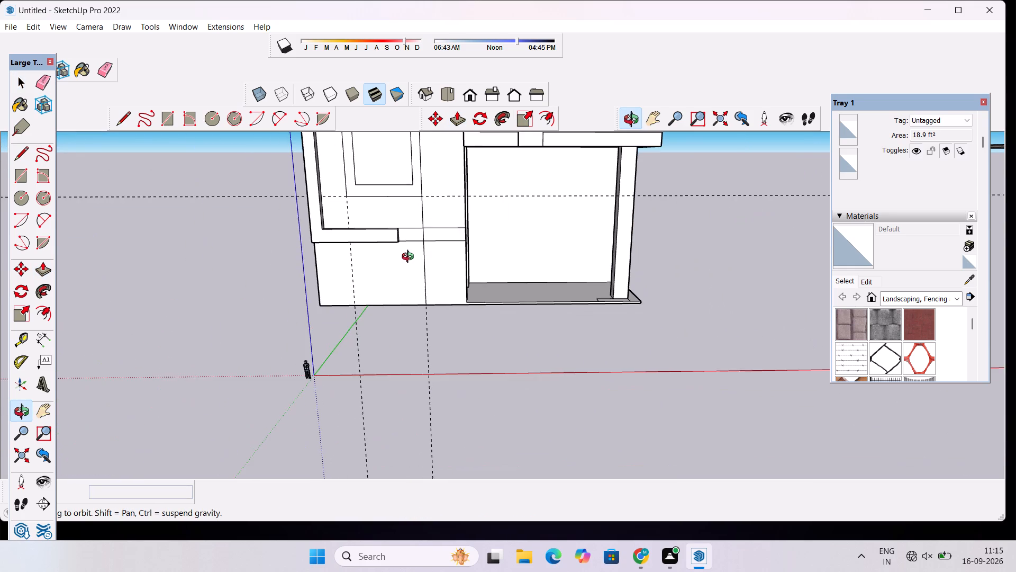
left_click_drag(421, 244, 425, 281)
scroll(424, 282, "up", 4, "shift")
left_click_drag(424, 282, 424, 307, "shift")
scroll(422, 301, "up", 2, "shift")
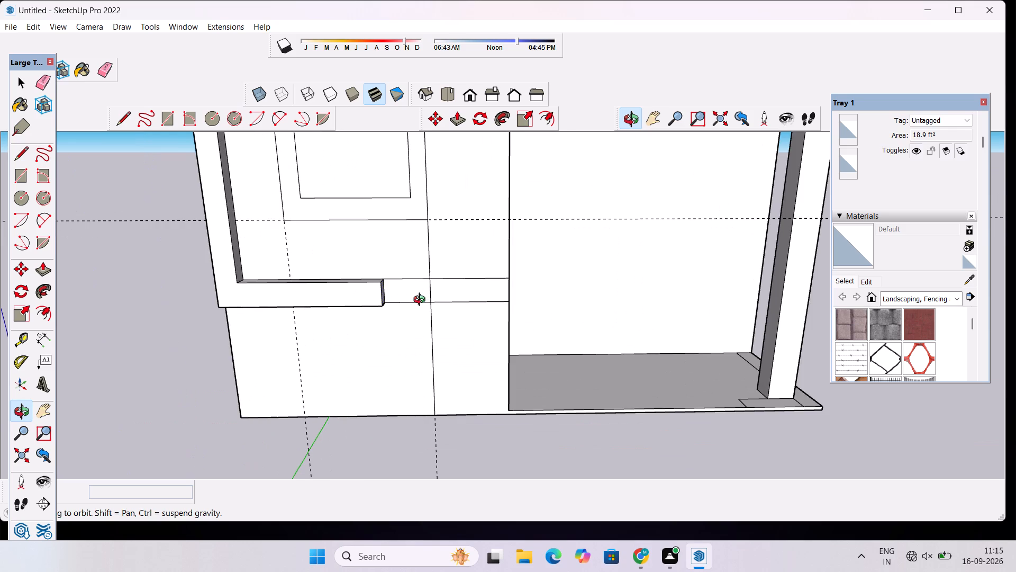
key("e")
left_click_drag(416, 266, 418, 303)
left_click_drag(466, 274, 470, 299)
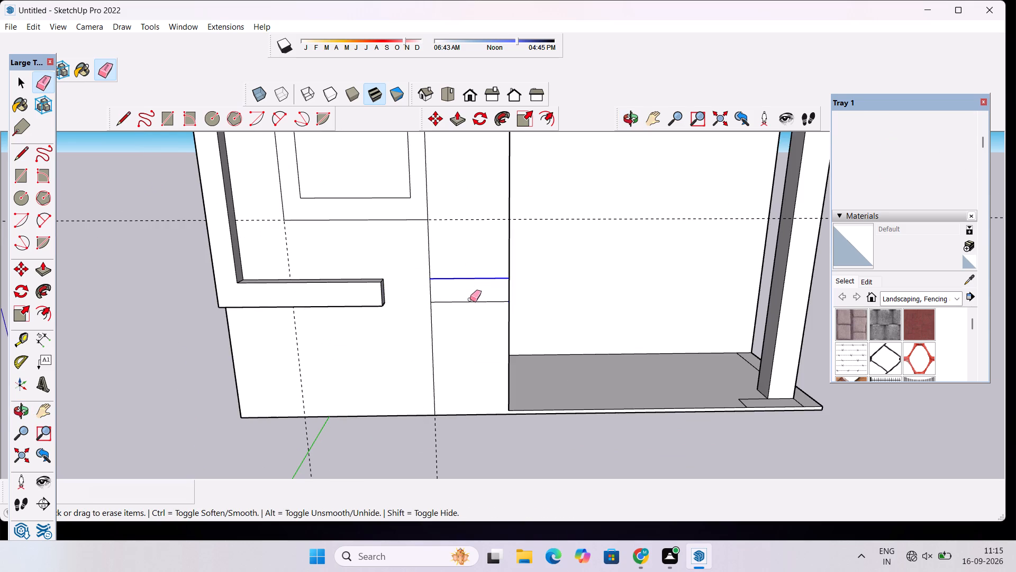
left_click_drag(470, 299, 470, 303)
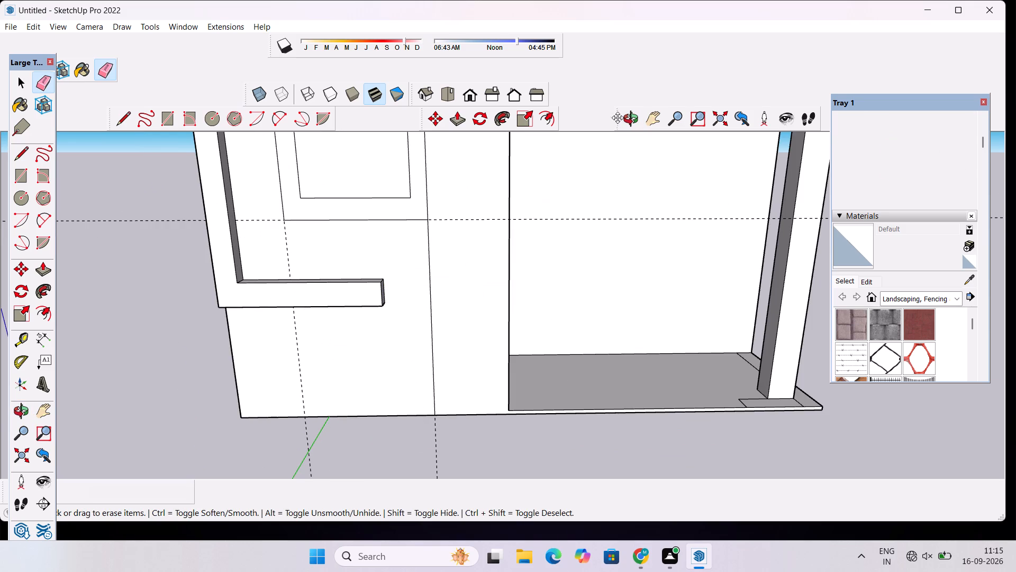
Pull the right end face of the tall block's lower ledge outward by 3' to lengthen the ledge.
left_click(624, 114)
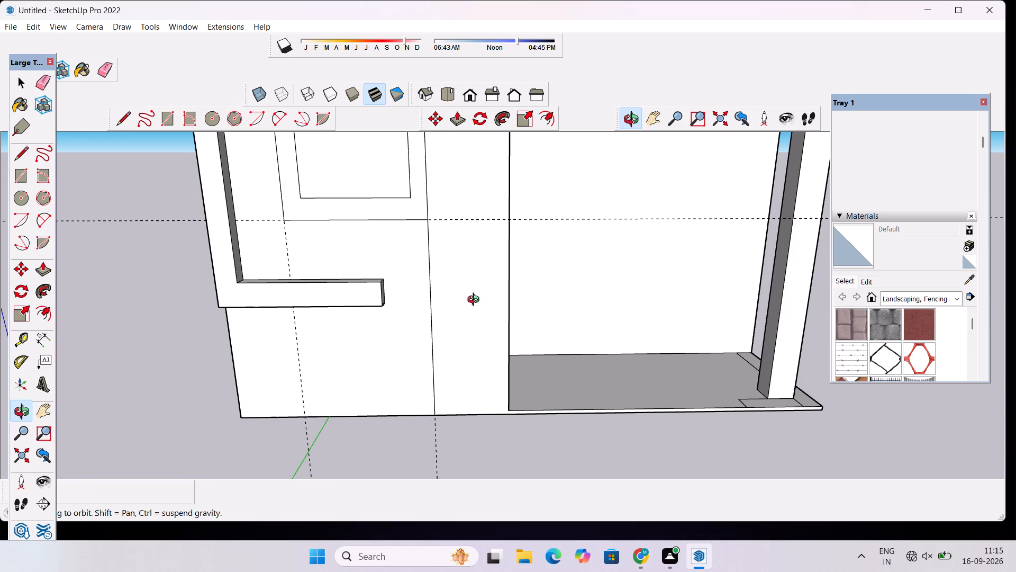
left_click_drag(463, 329, 468, 275)
scroll(468, 275, "down", 5)
left_click_drag(468, 275, 468, 362)
scroll(450, 329, "down", 3)
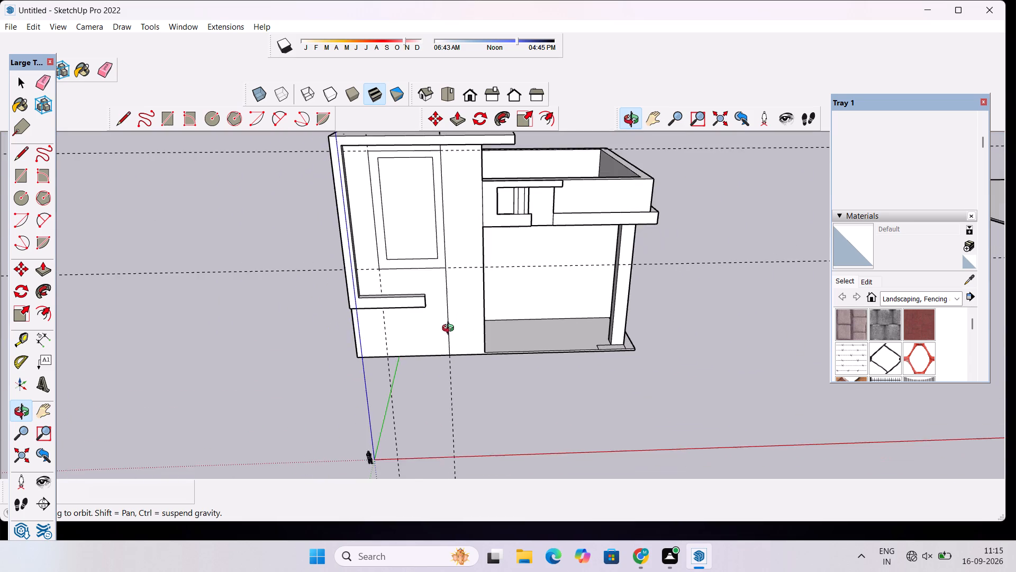
left_click_drag(437, 284, 393, 361, "shift")
scroll(392, 360, "down", 1)
left_click_drag(376, 385, 385, 344)
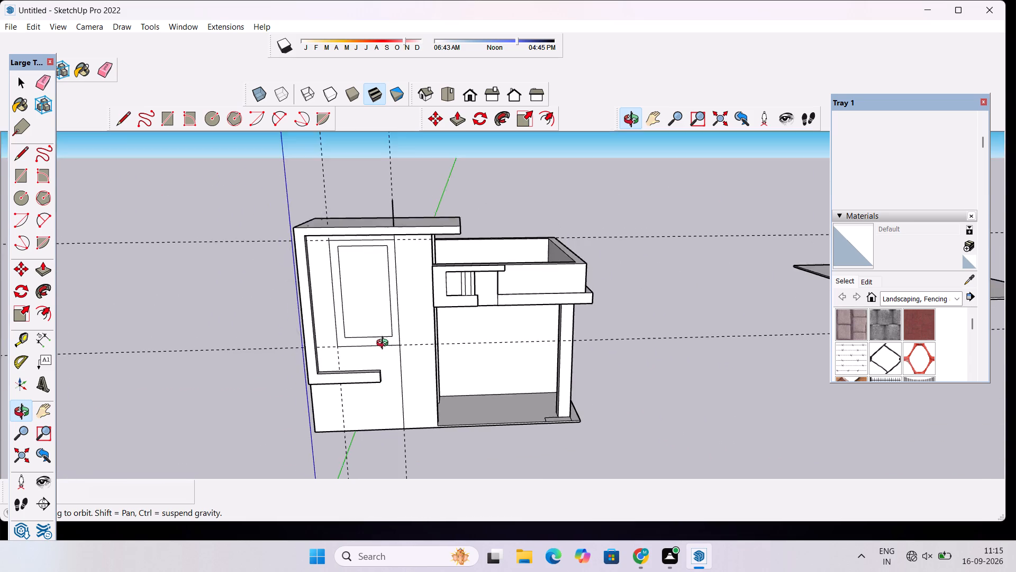
left_click_drag(385, 344, 392, 326)
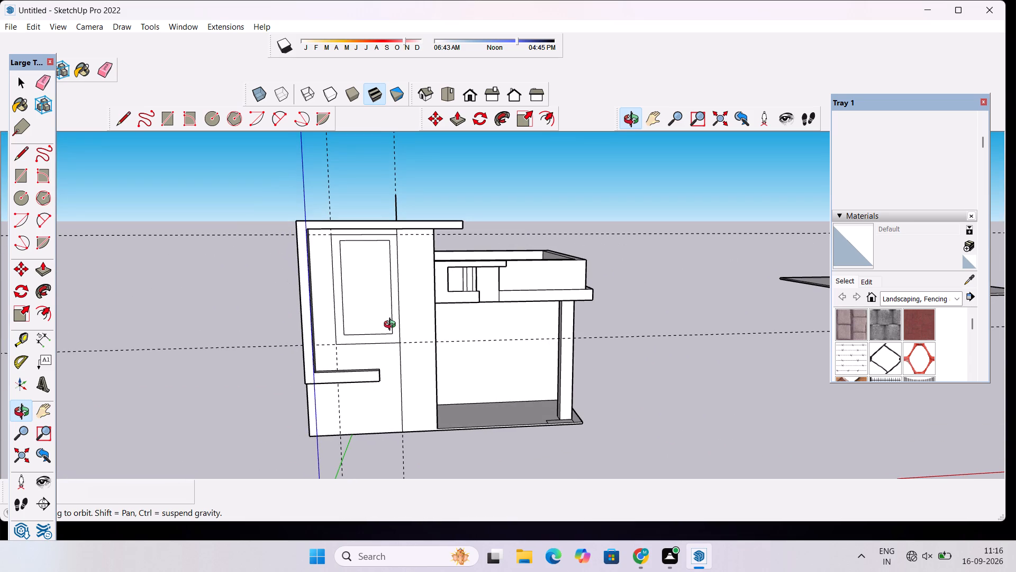
left_click_drag(357, 403, 478, 359)
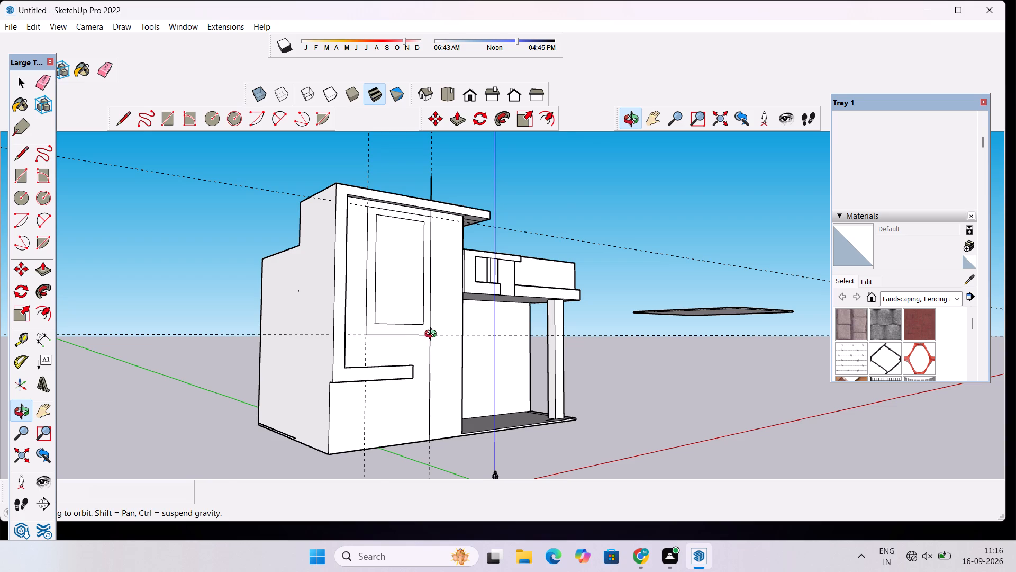
scroll(432, 334, "down", 4)
scroll(437, 354, "up", 4)
left_click_drag(468, 359, 243, 398)
scroll(462, 346, "up", 6)
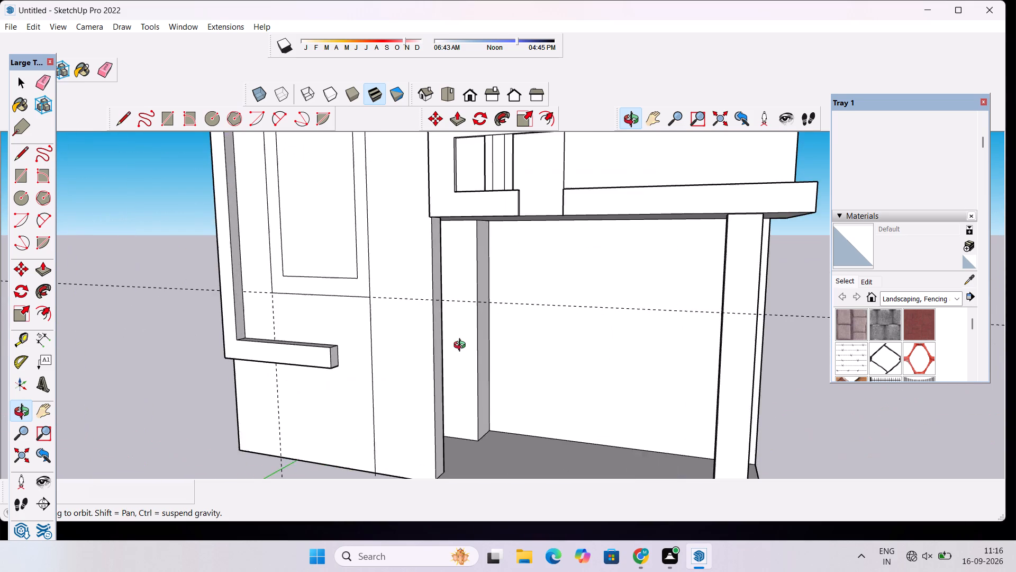
left_click_drag(459, 349, 397, 377)
scroll(355, 356, "up", 9)
left_click_drag(356, 343, 331, 344)
key("p")
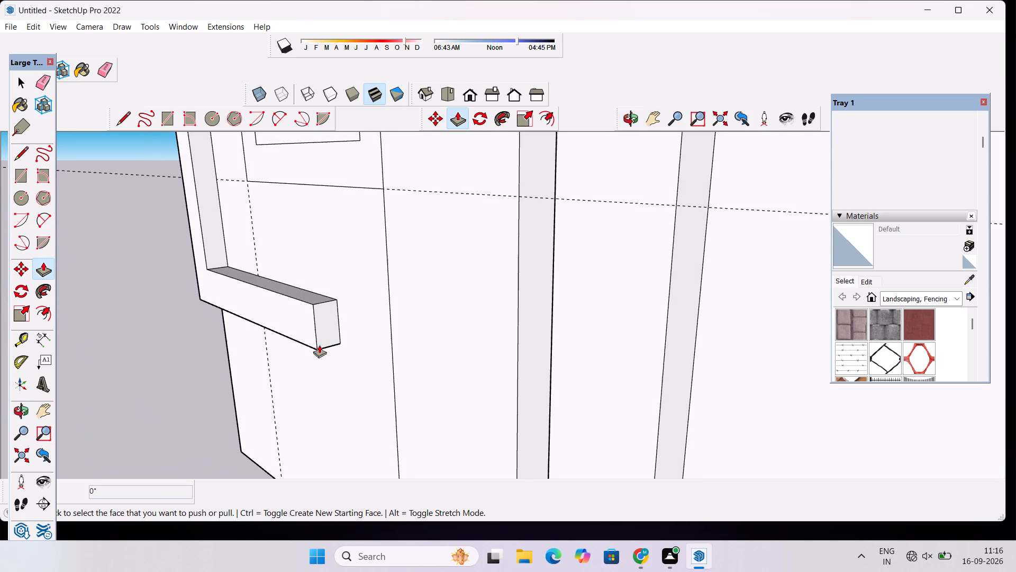
left_click(322, 334)
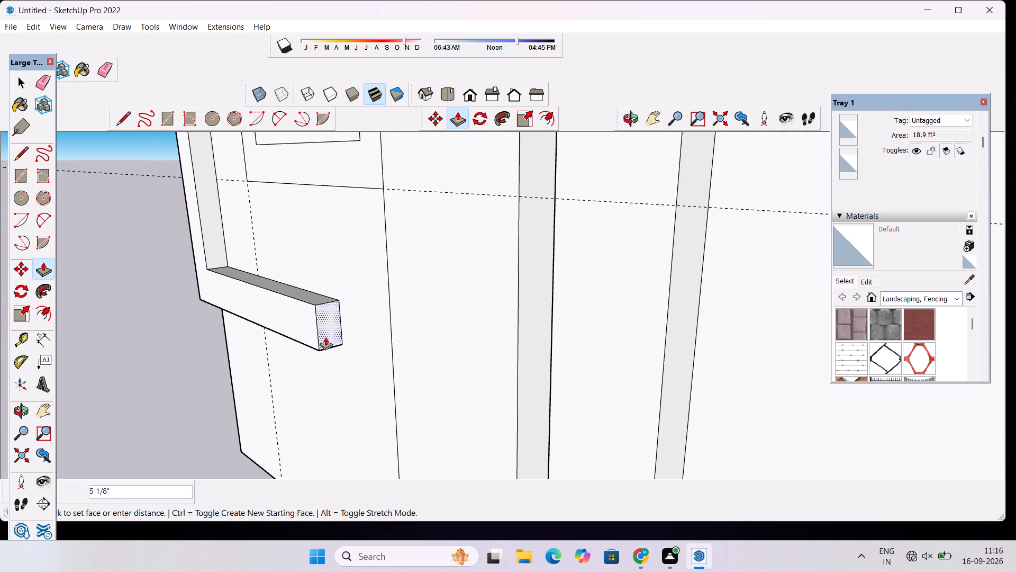
type("3'")
key("Return")
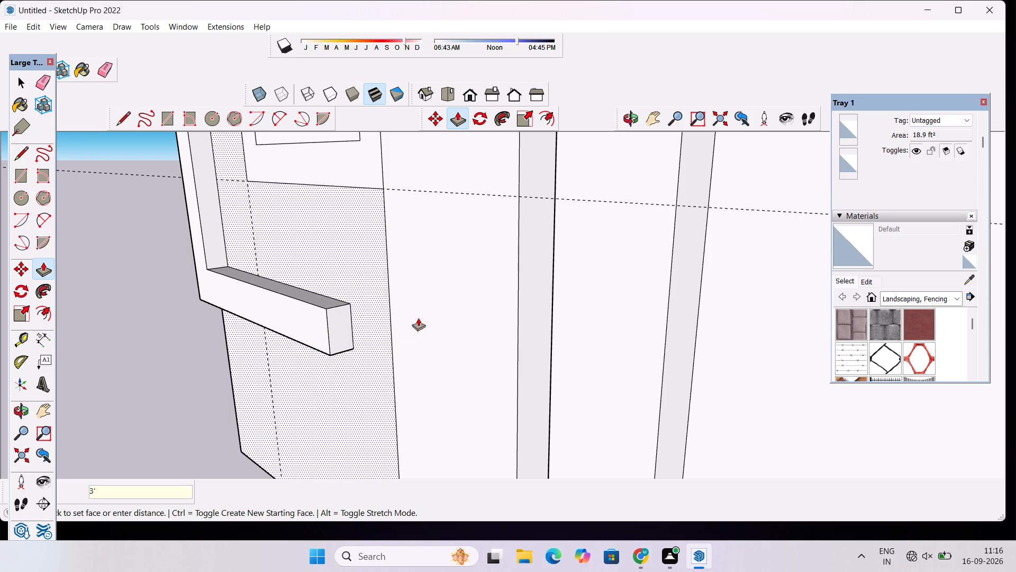
Examine the front facade and the tall block's roof slab around the upright line from several angles.
left_click(625, 121)
left_click_drag(414, 257, 493, 236)
scroll(493, 236, "down", 9)
left_click_drag(373, 283, 518, 281)
scroll(515, 269, "down", 4)
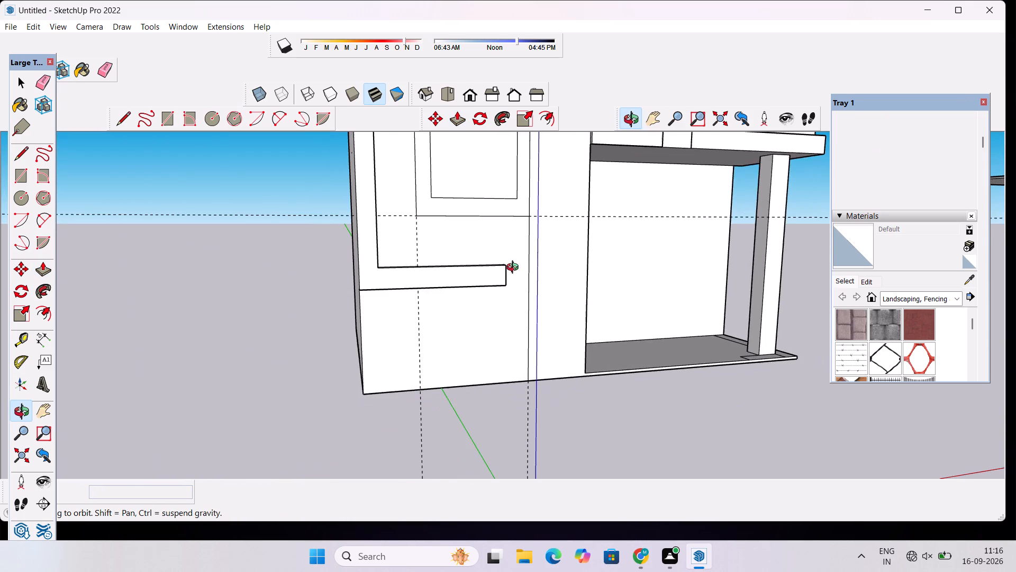
left_click_drag(517, 264, 456, 298)
scroll(456, 298, "down", 3)
left_click_drag(483, 279, 421, 328, "shift")
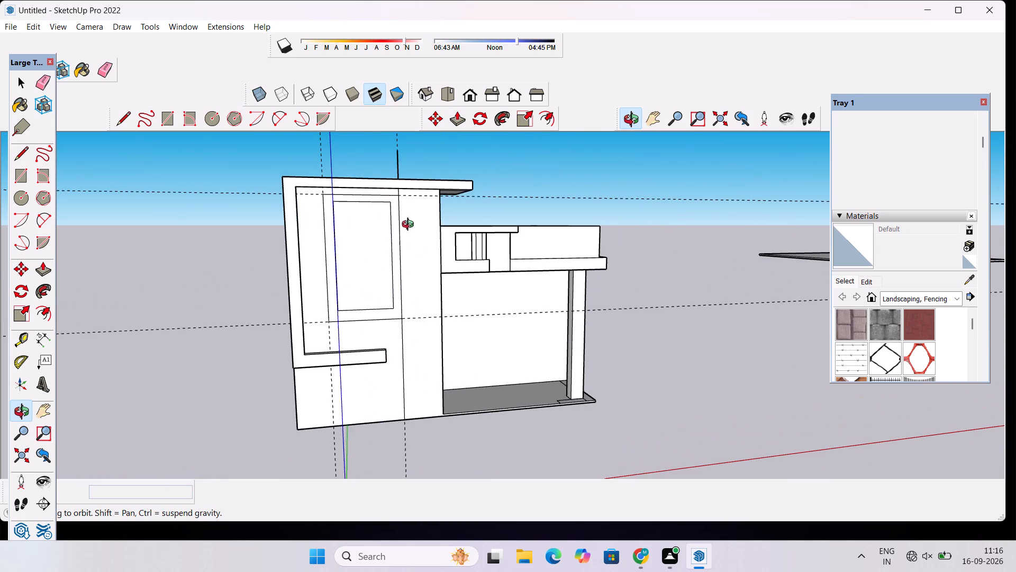
scroll(416, 206, "up", 4)
left_click_drag(441, 217, 410, 249)
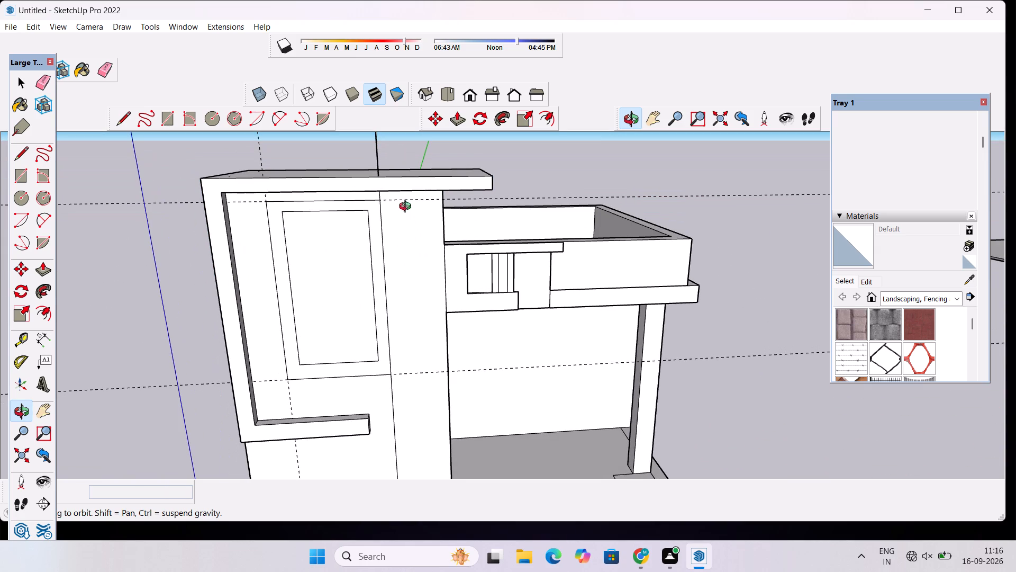
scroll(393, 217, "down", 1)
left_click_drag(393, 217, 392, 302)
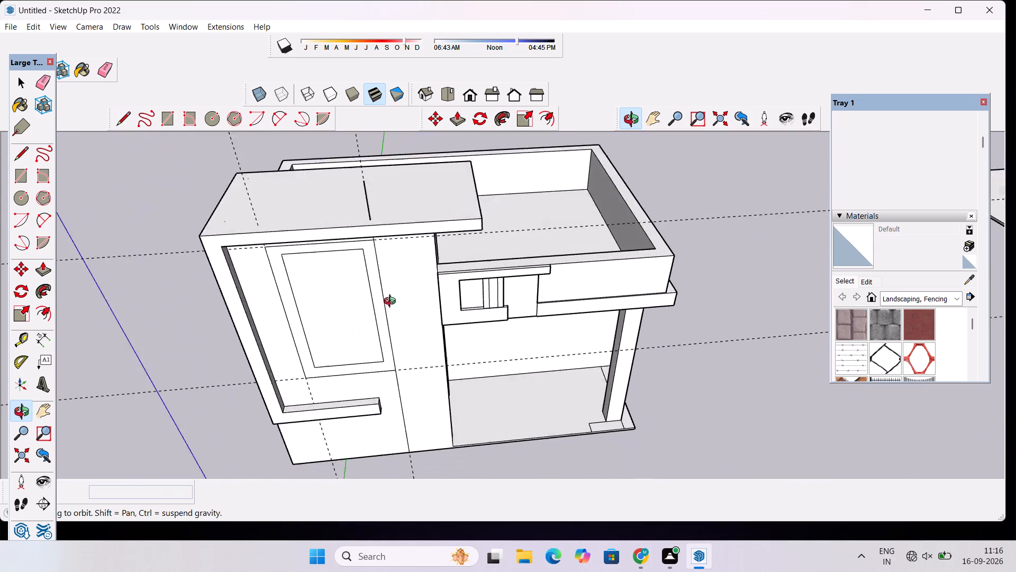
left_click_drag(392, 302, 385, 363)
scroll(384, 249, "up", 3)
left_click_drag(418, 264, 394, 285)
scroll(349, 240, "up", 4)
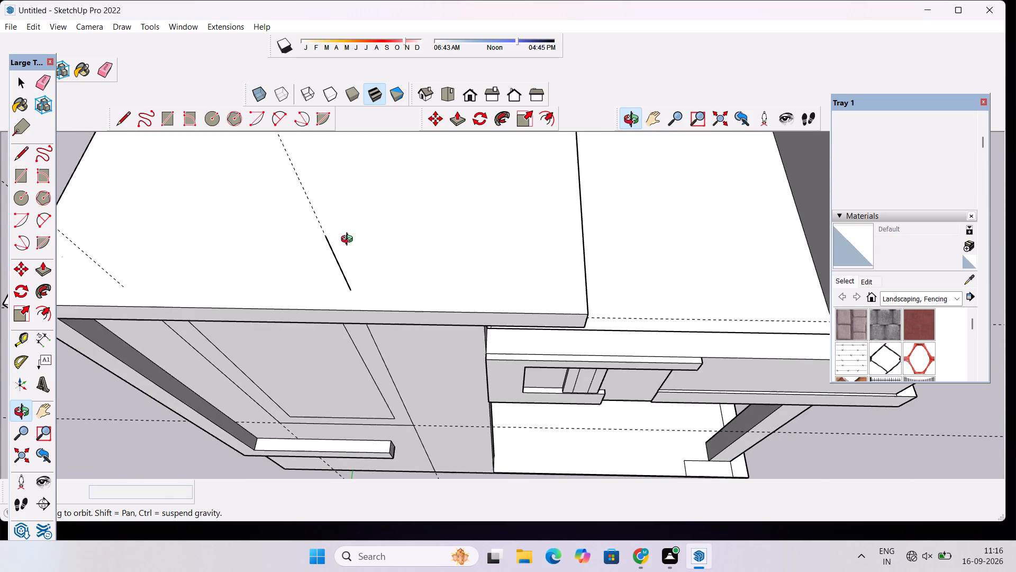
left_click_drag(334, 246, 402, 226)
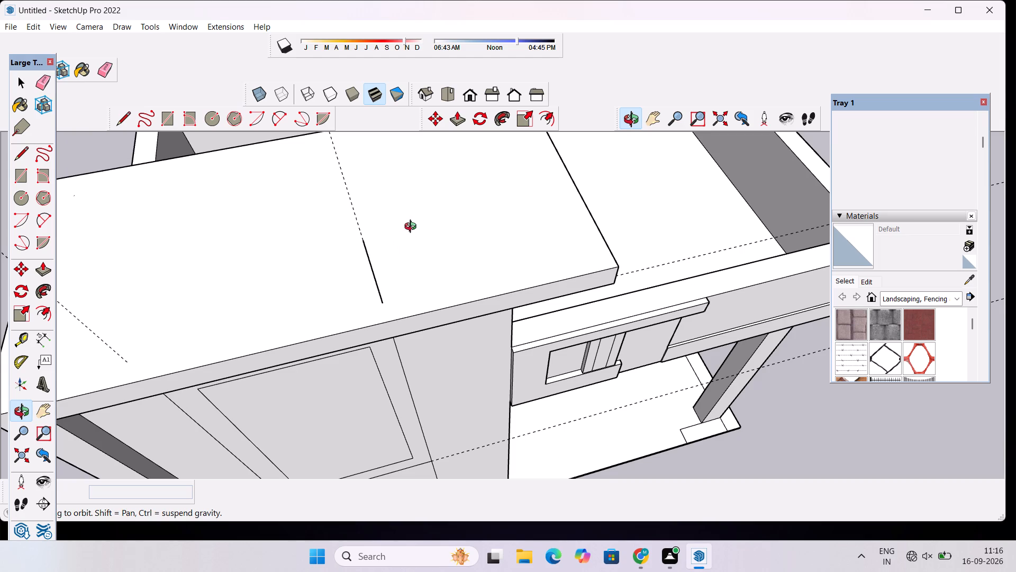
left_click_drag(424, 244, 346, 259, "shift")
left_click_drag(324, 346, 303, 277)
left_click_drag(368, 273, 277, 347)
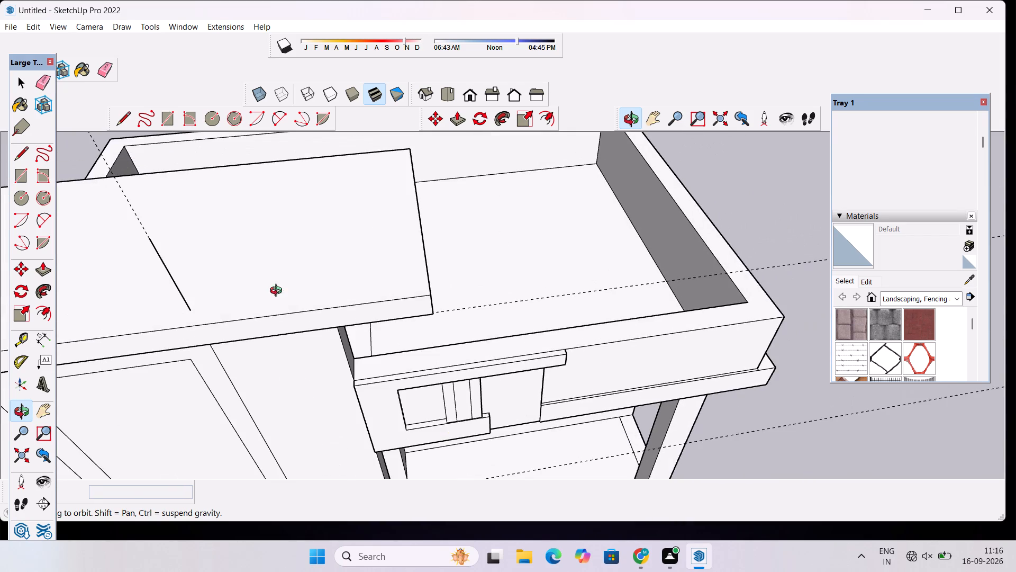
left_click_drag(509, 322, 453, 262)
scroll(315, 234, "down", 6)
left_click_drag(300, 225, 452, 318, "shift")
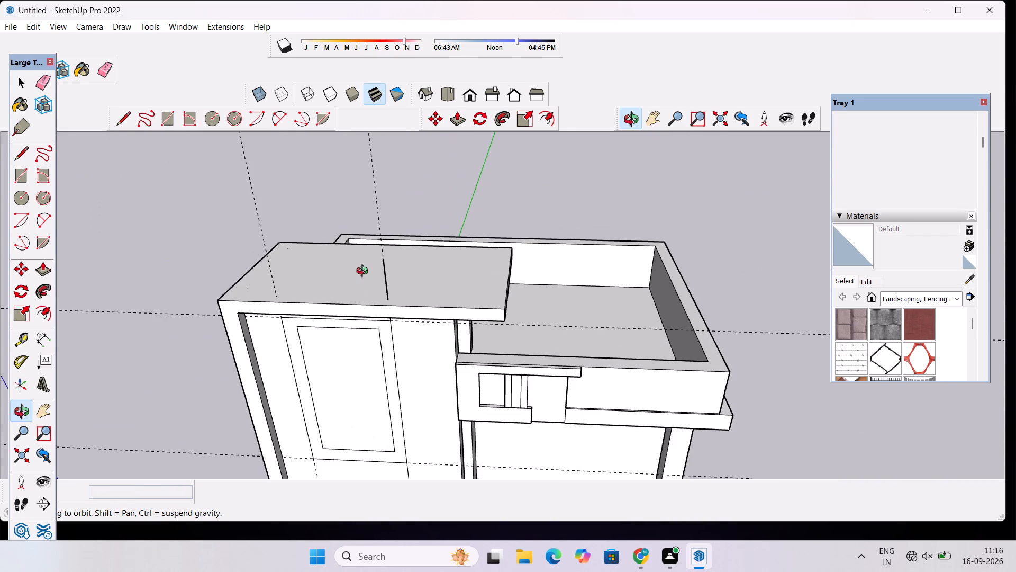
scroll(365, 272, "up", 6)
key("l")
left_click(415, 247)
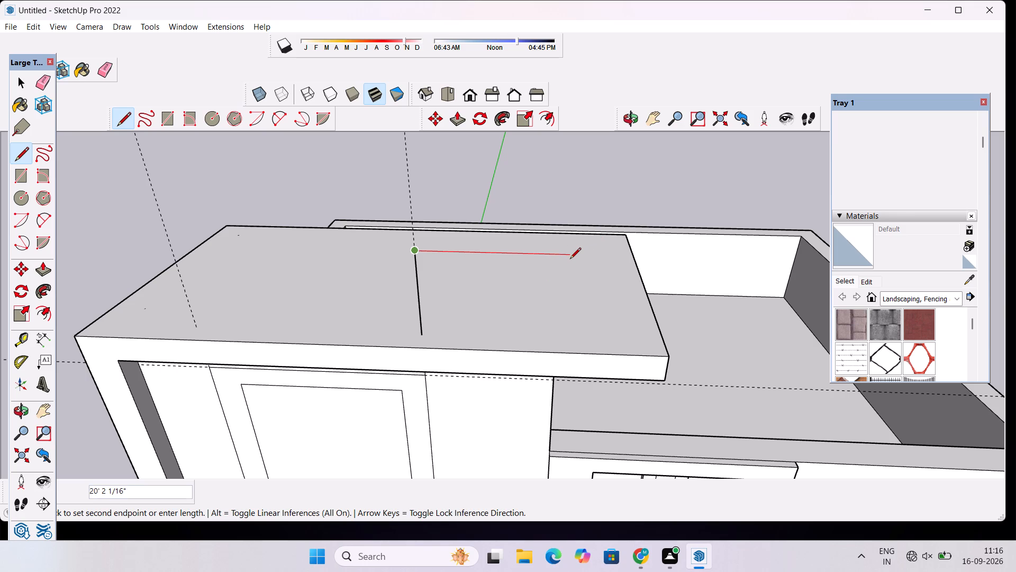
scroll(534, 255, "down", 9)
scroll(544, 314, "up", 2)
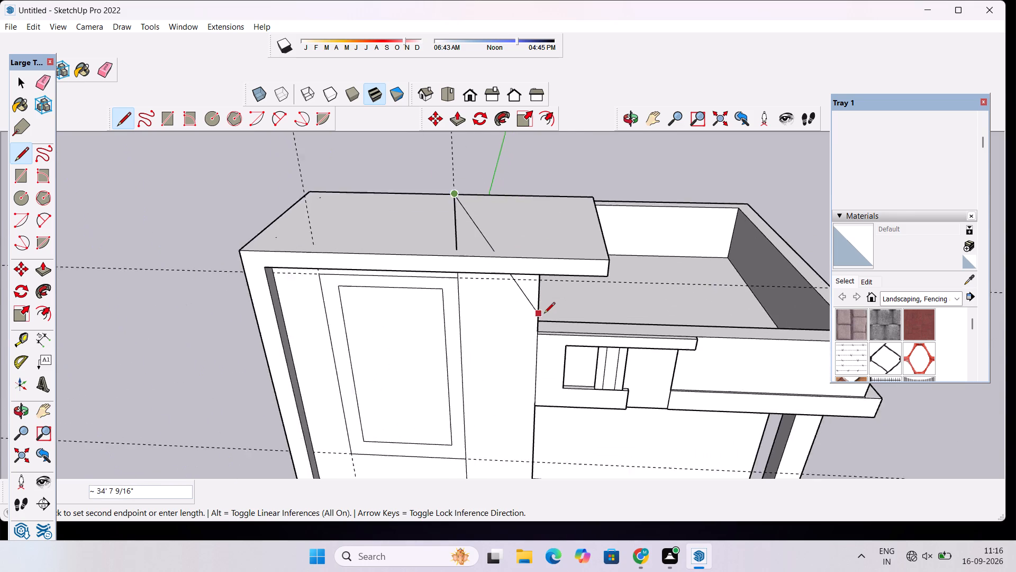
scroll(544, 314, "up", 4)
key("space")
Draw a vertical line from the tall block's front wall right top corner up past the roof slab, level with the existing upright line's top.
type("l")
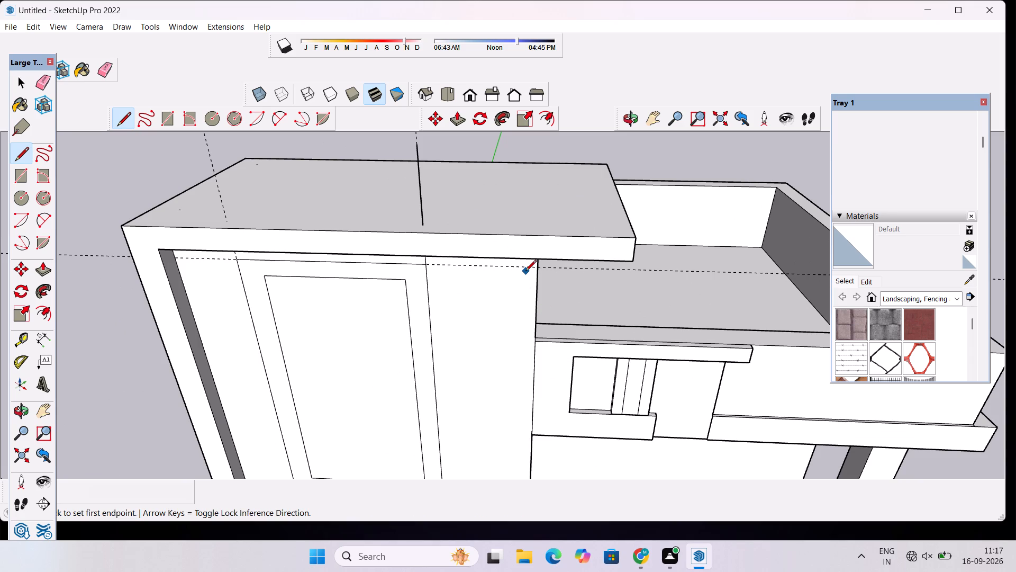
left_click(629, 114)
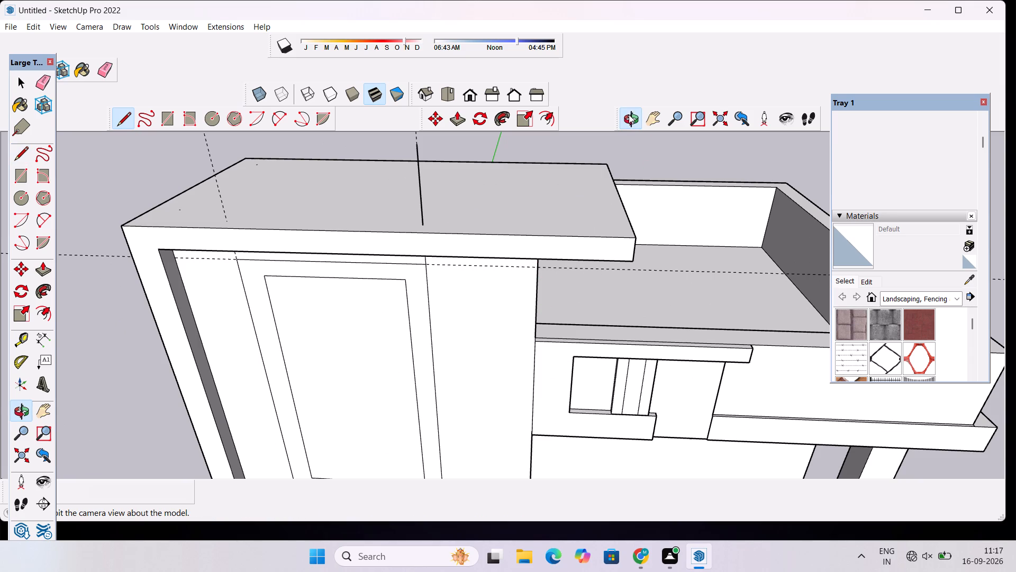
left_click_drag(564, 227, 561, 207)
scroll(560, 191, "up", 3)
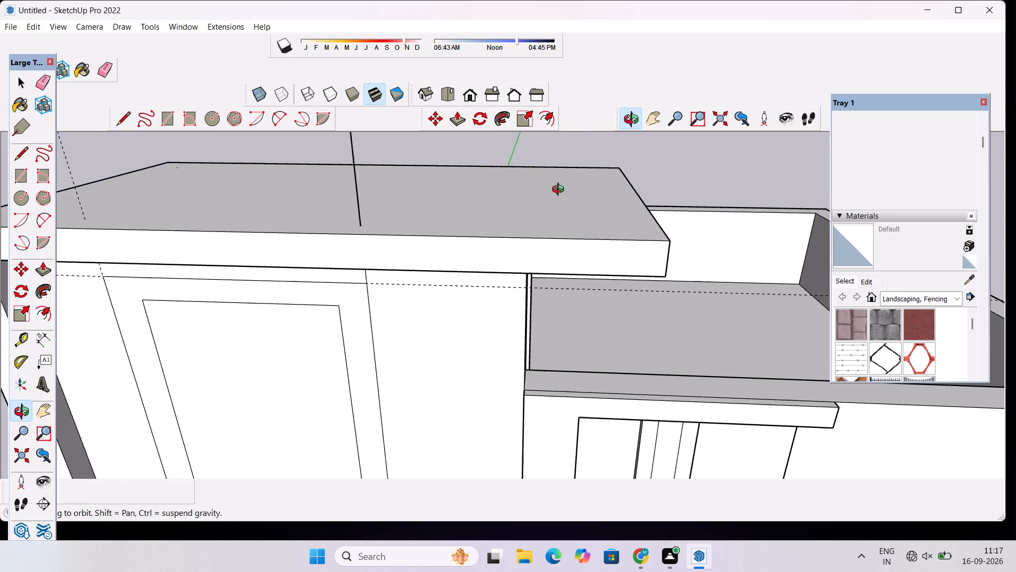
left_click_drag(503, 269, 505, 182)
scroll(507, 191, "up", 4)
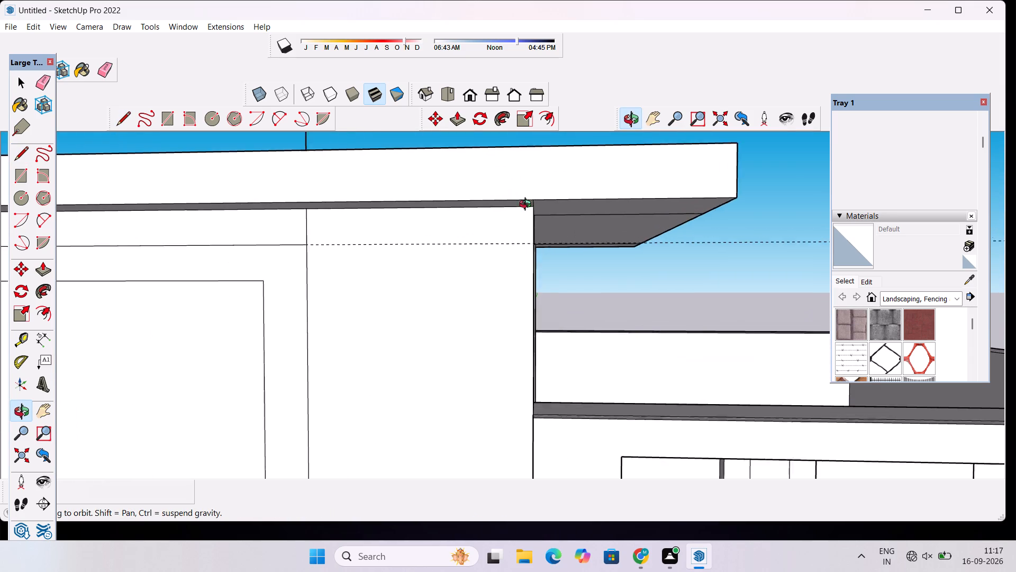
scroll(528, 205, "up", 2)
left_click_drag(528, 205, 513, 254, "shift")
scroll(536, 242, "up", 3)
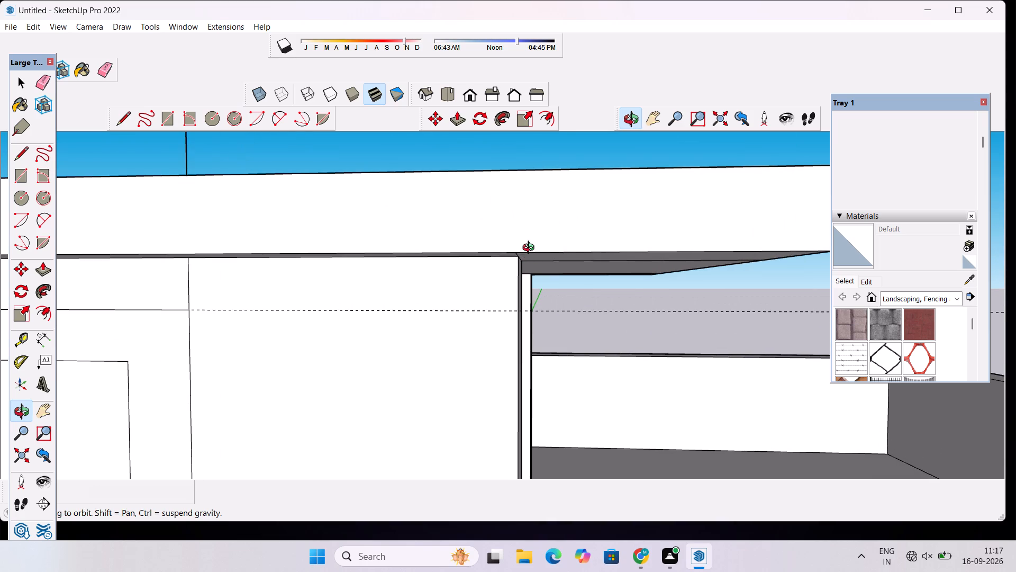
key("l")
scroll(520, 264, "up", 10)
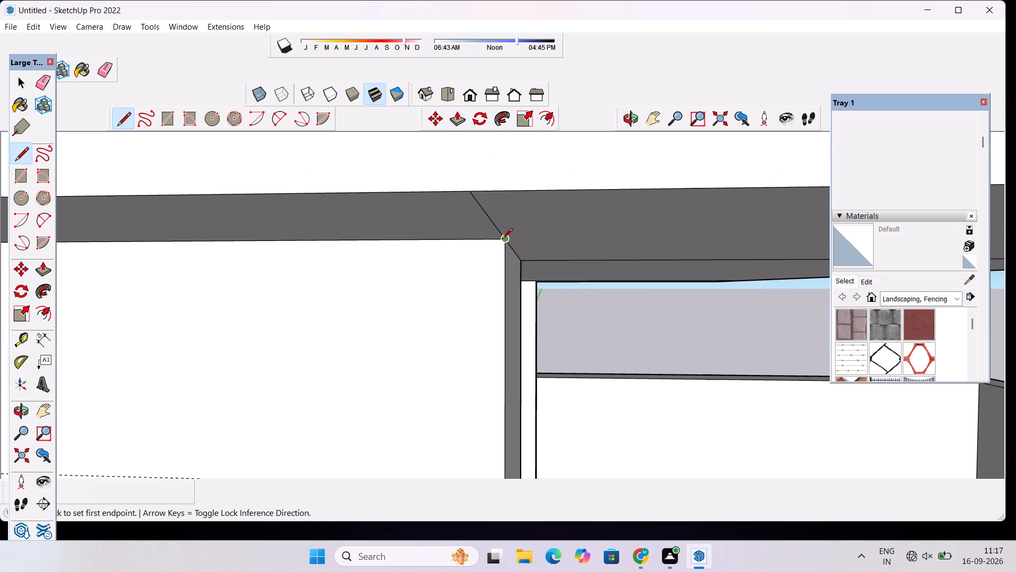
left_click(502, 241)
scroll(502, 237, "down", 20)
scroll(502, 237, "down", 2)
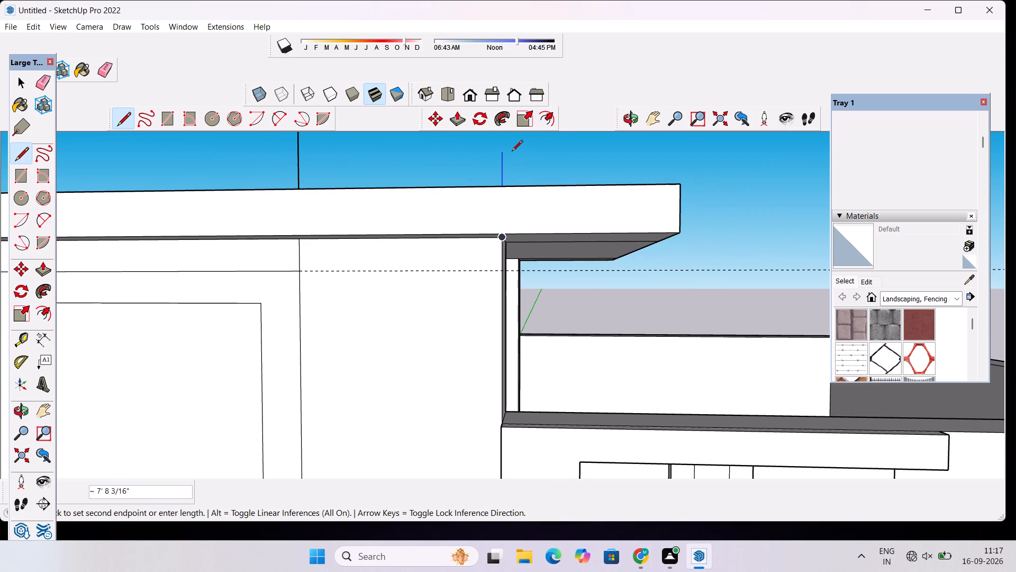
scroll(512, 152, "down", 20)
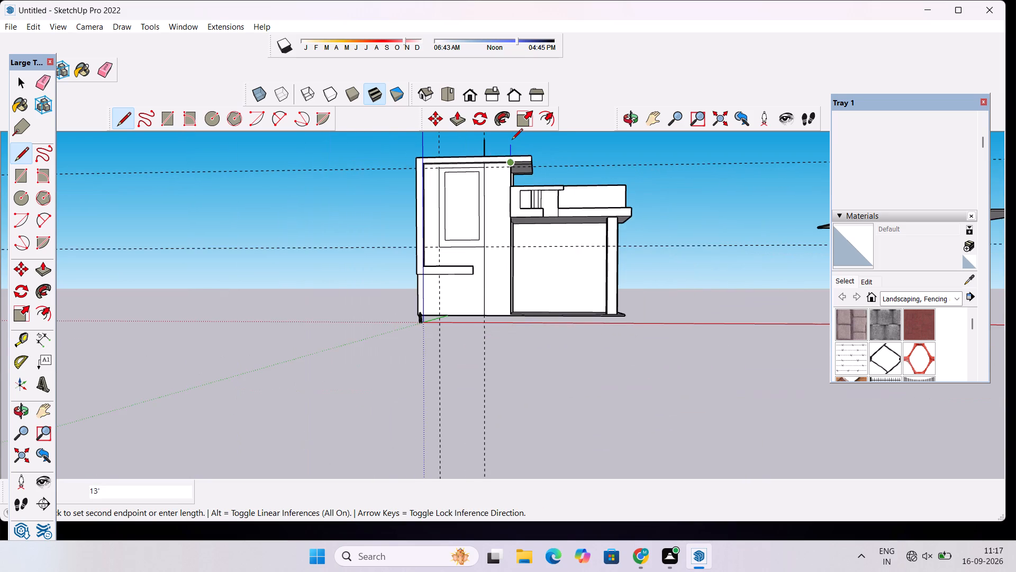
scroll(512, 140, "up", 13)
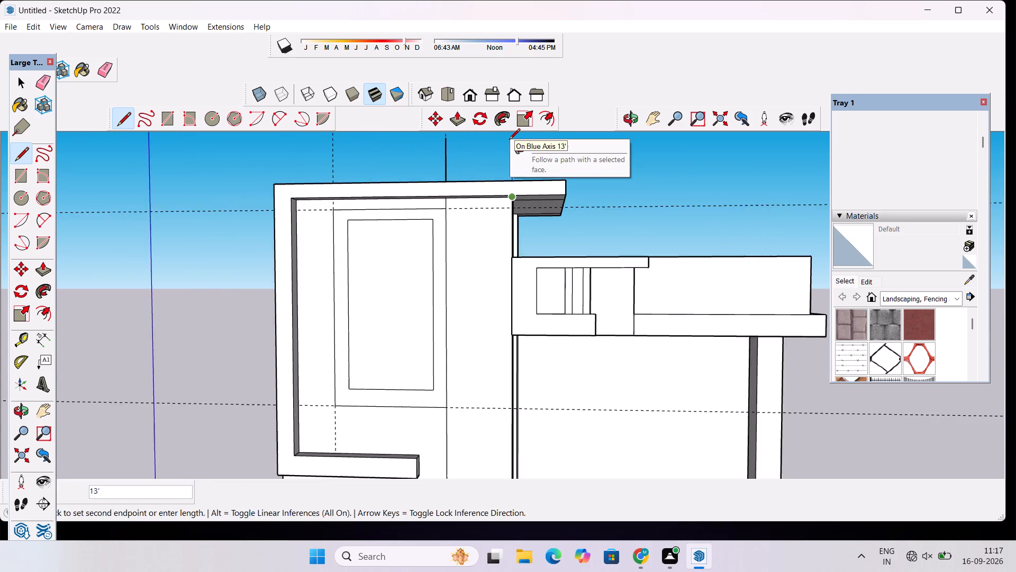
scroll(509, 140, "up", 11)
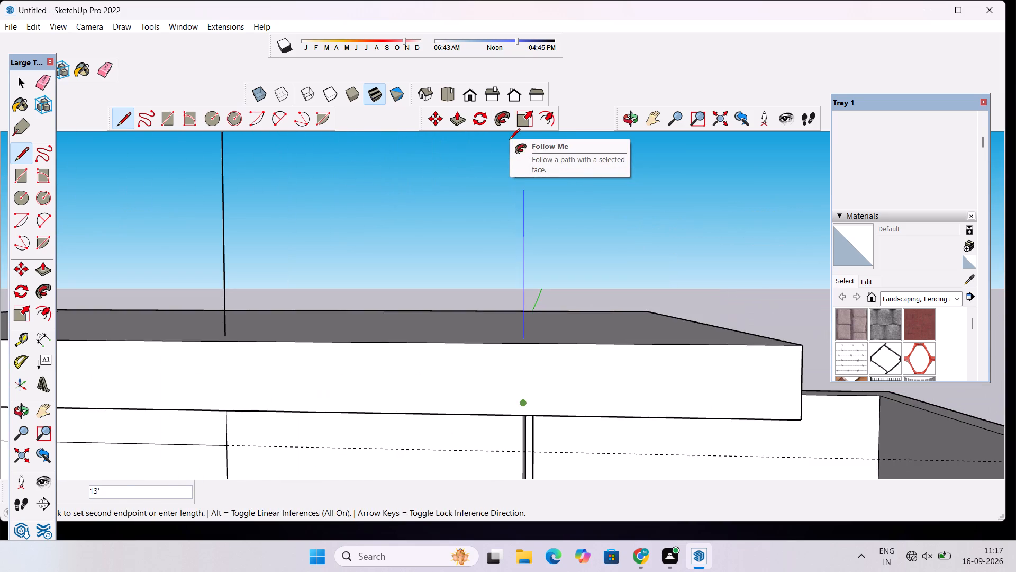
scroll(509, 140, "down", 3)
scroll(509, 140, "up", 6)
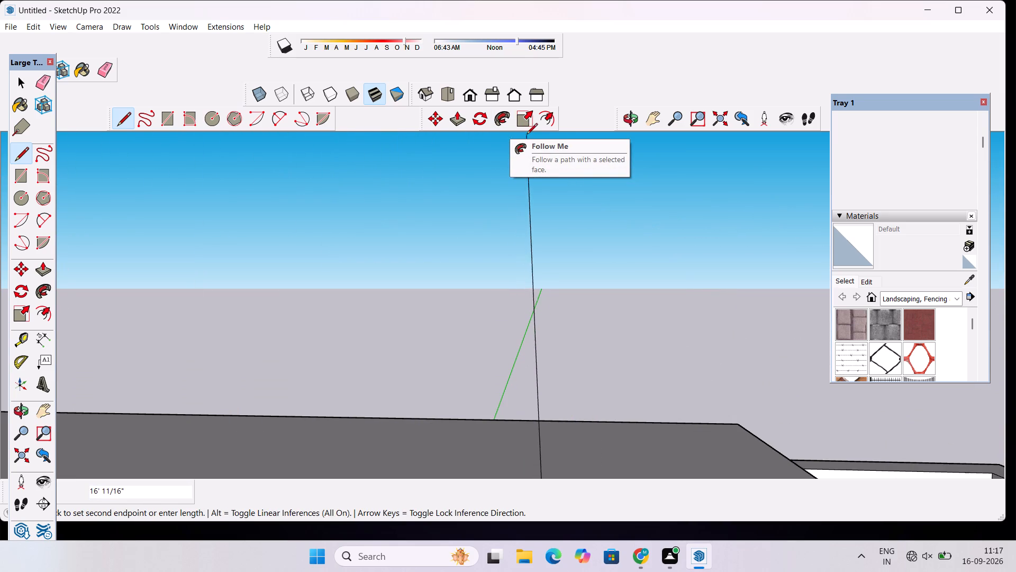
scroll(546, 160, "down", 6)
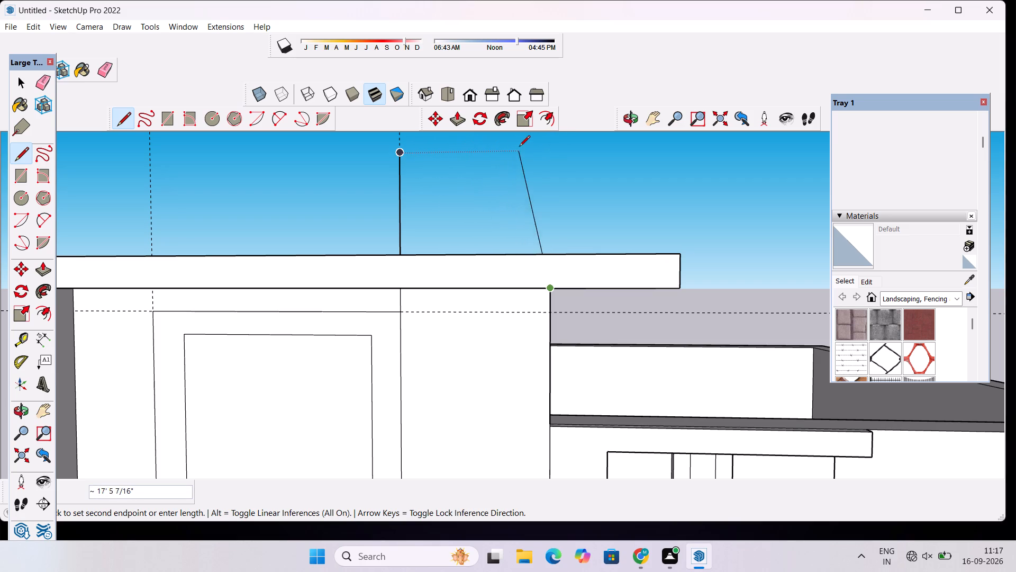
left_click(551, 151)
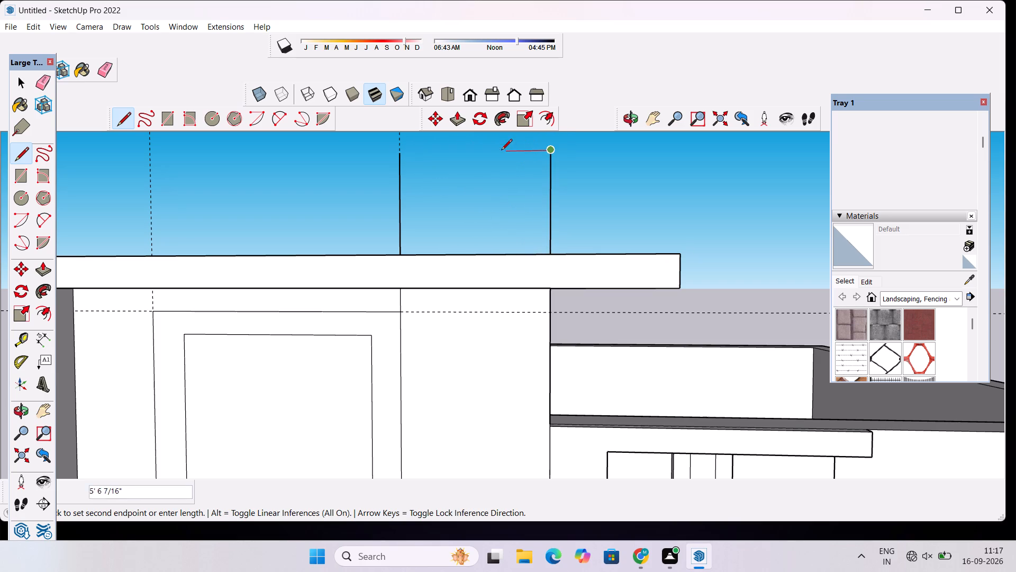
Connect the tops of the two upright lines above the roof slab with a horizontal line.
left_click(405, 151)
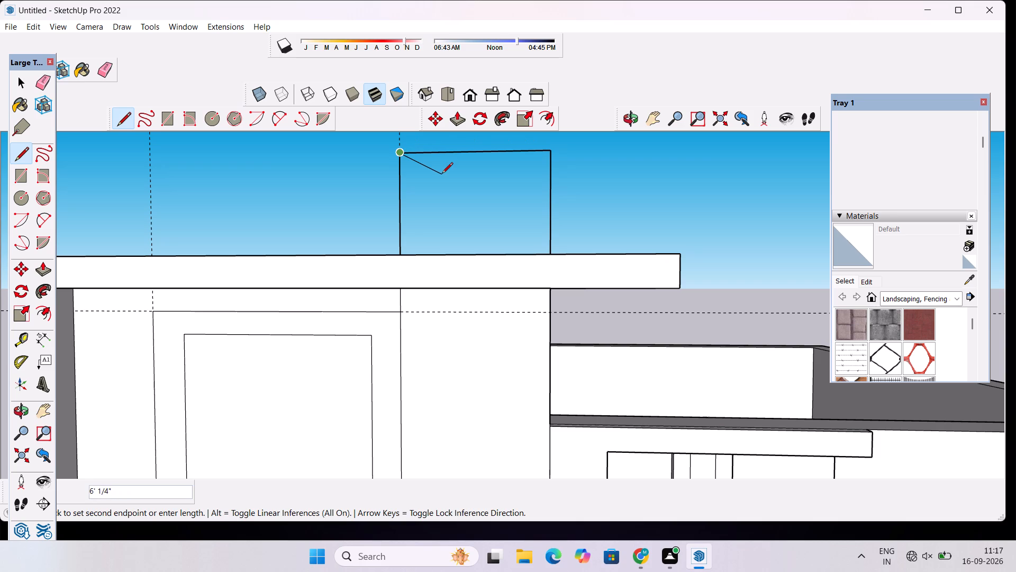
key("space")
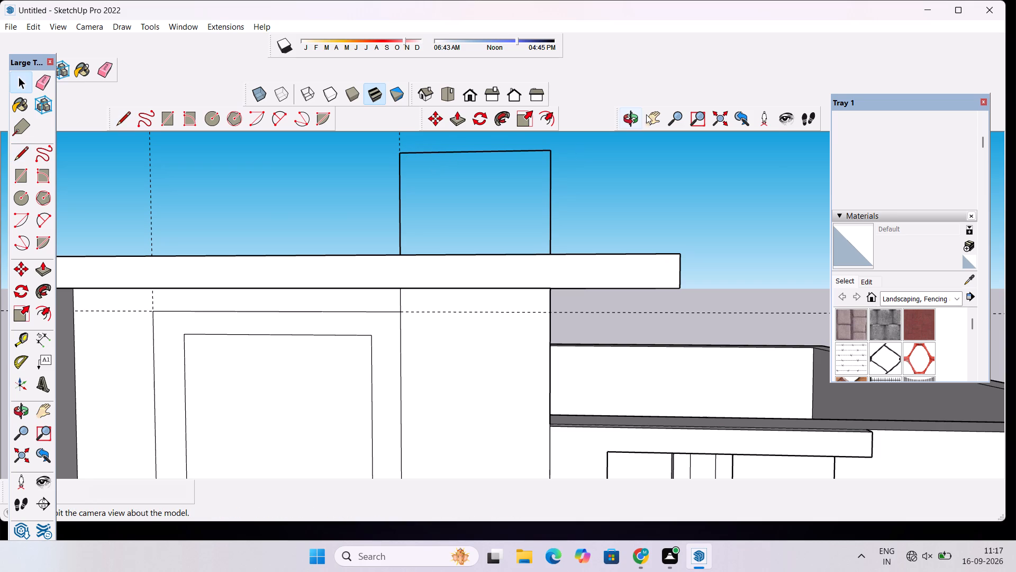
Close the outline with a line about 19' long between the uprights' bases on the roof slab, forming a vertical rectangular face.
left_click(625, 118)
left_click_drag(607, 182, 388, 292)
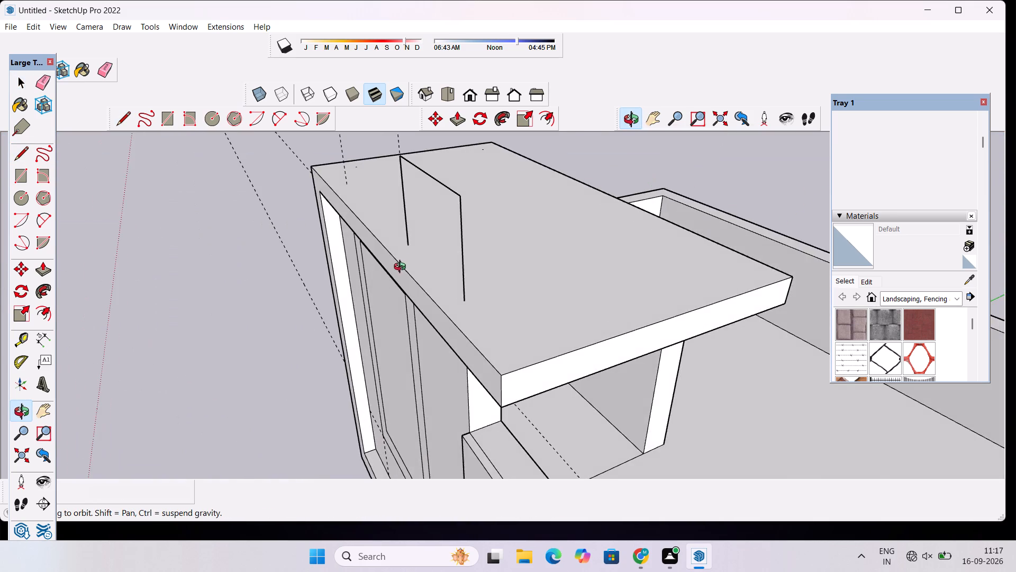
scroll(407, 262, "down", 5)
left_click_drag(406, 269, 514, 296)
scroll(506, 293, "up", 3)
left_click_drag(500, 298, 503, 299)
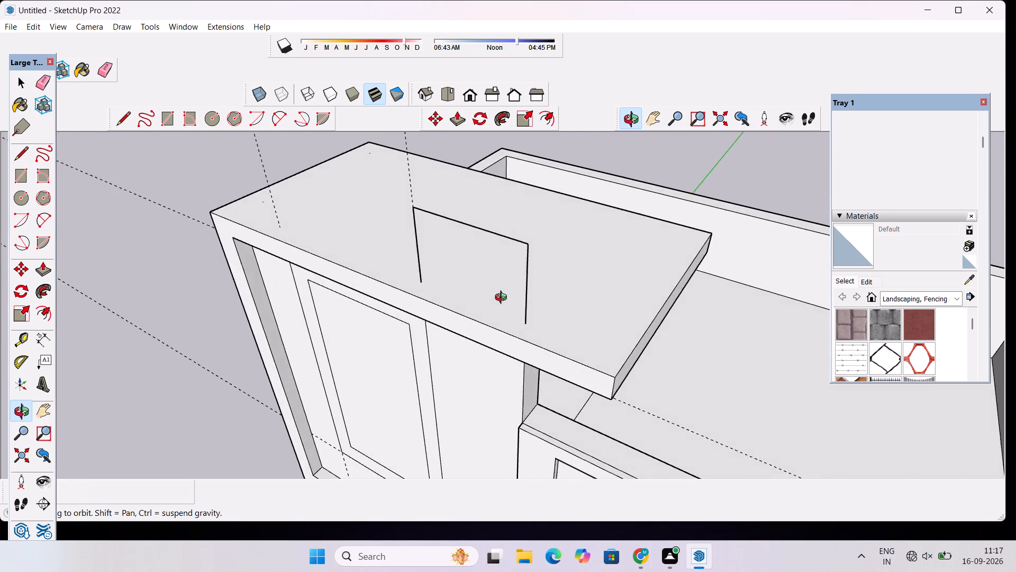
left_click_drag(503, 299, 586, 284)
left_click_drag(558, 288, 569, 337)
scroll(563, 328, "up", 4)
left_click_drag(558, 326, 574, 347)
key("l")
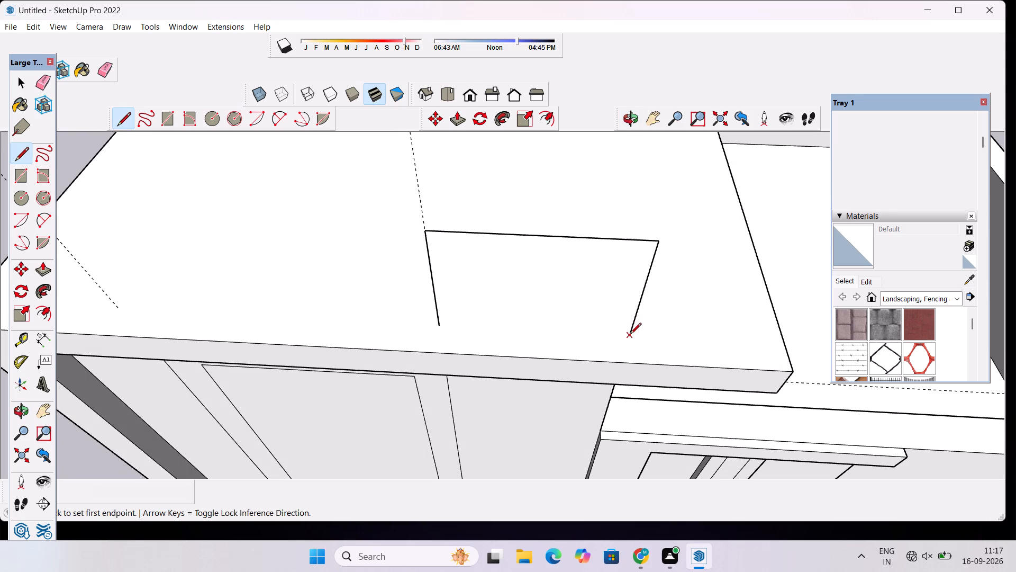
left_click(630, 335)
left_click(439, 325)
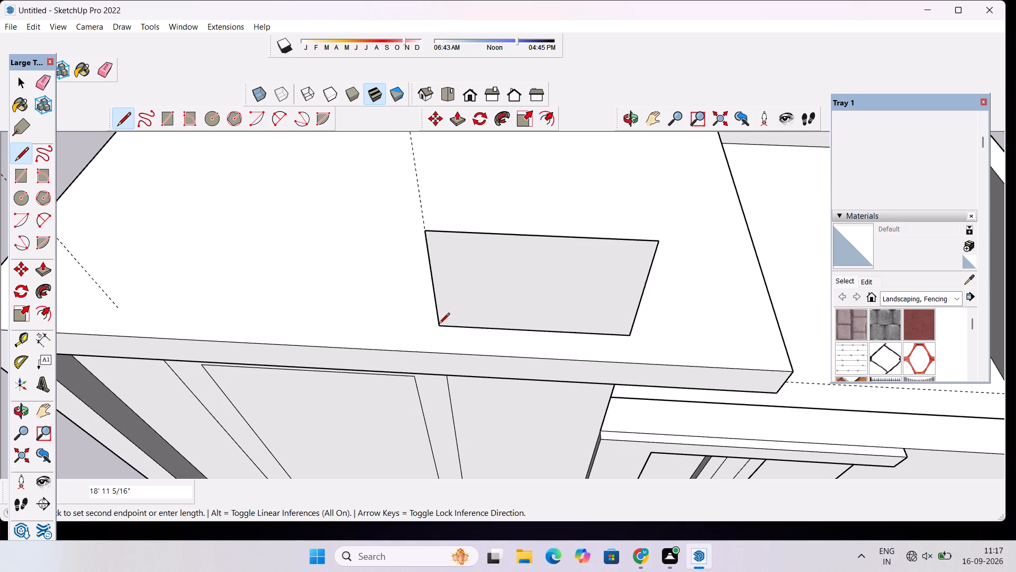
key("space")
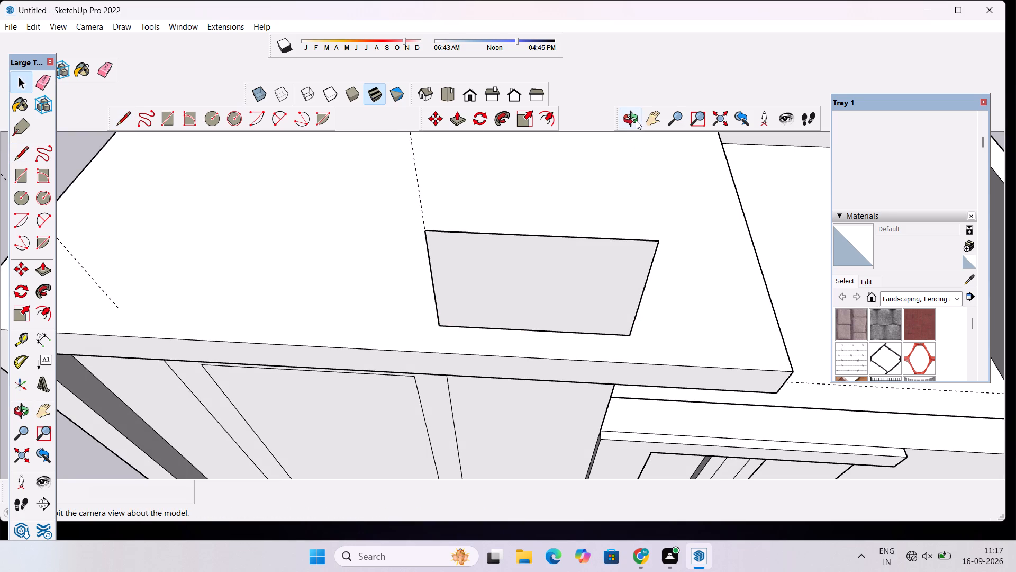
left_click(636, 120)
left_click_drag(650, 221, 605, 233)
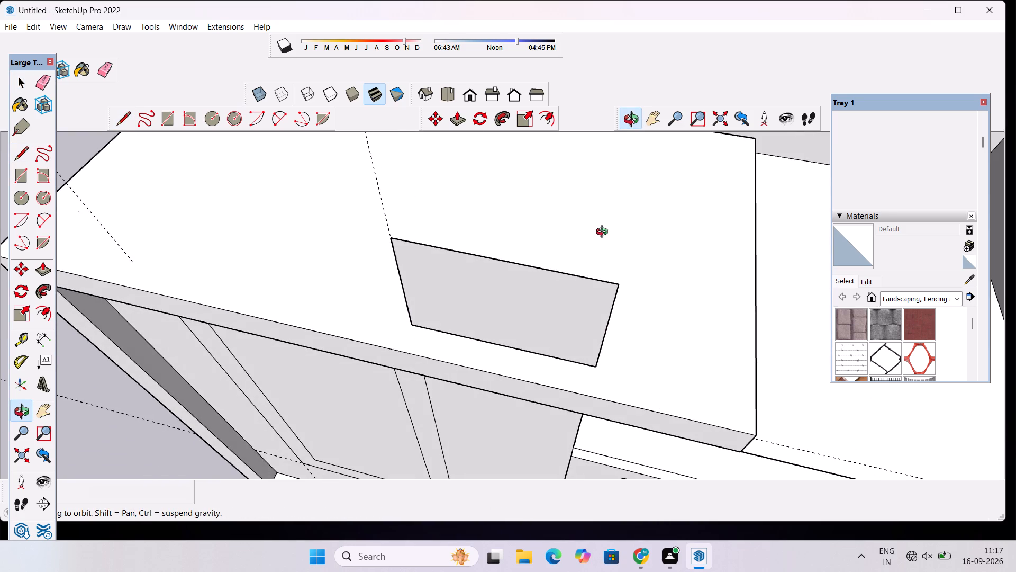
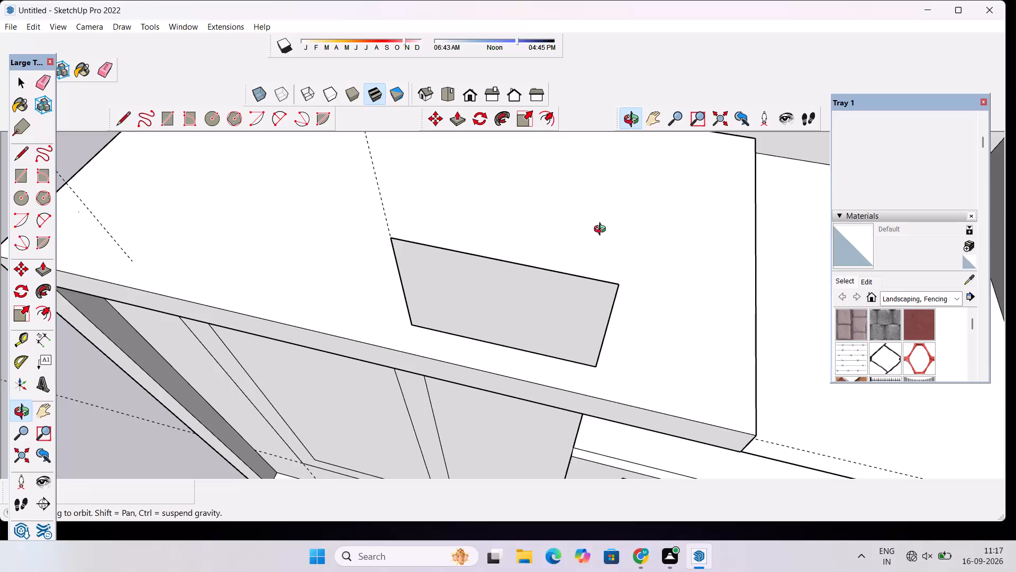
Push/Pull the vertical rectangular face above the roof slab 40' across the slab to form a solid raised block.
left_click_drag(598, 289, 469, 308)
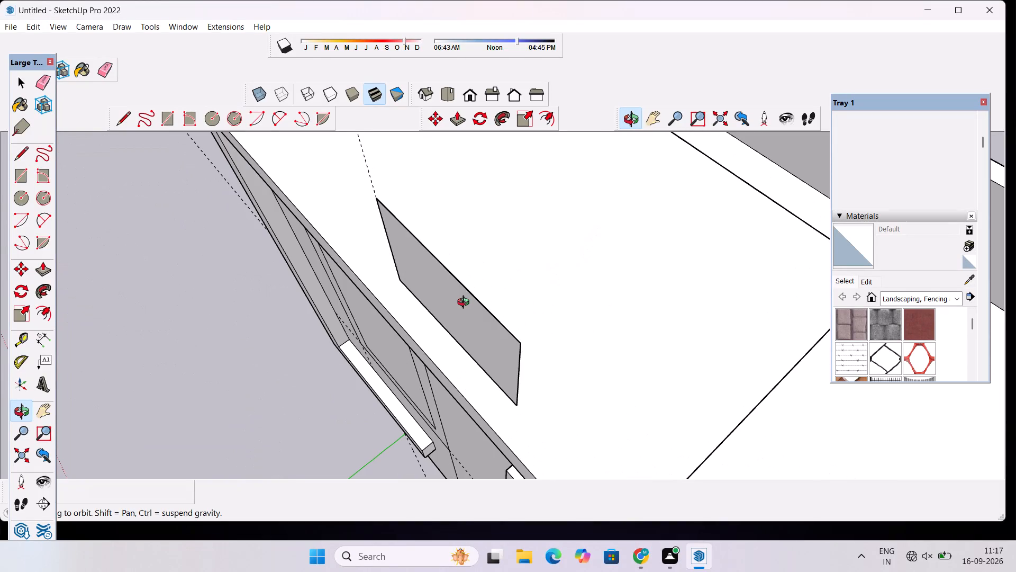
left_click_drag(545, 310, 344, 282)
scroll(347, 276, "down", 5)
left_click_drag(384, 263, 352, 258)
key("p")
left_click(345, 234)
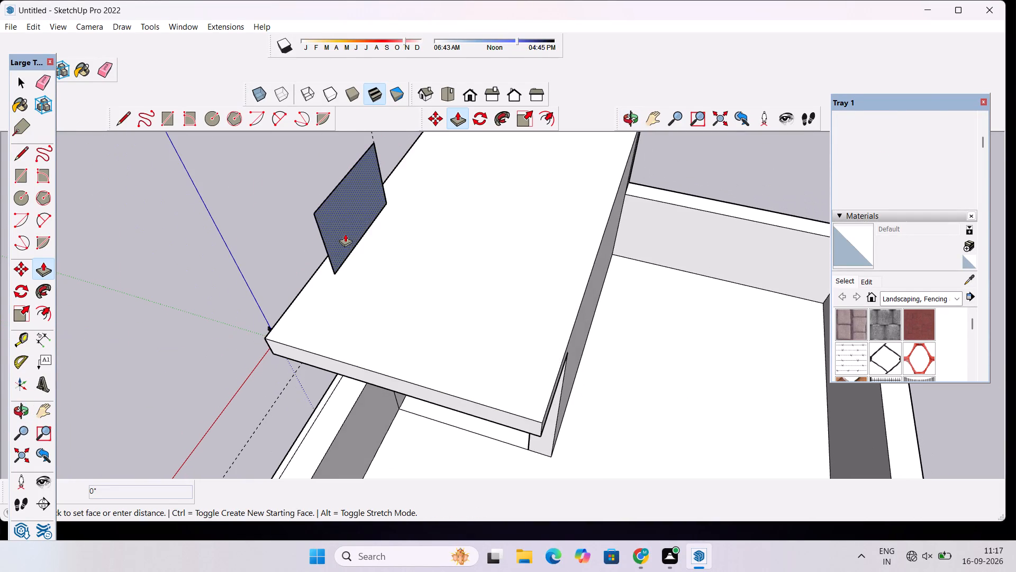
left_click(567, 345)
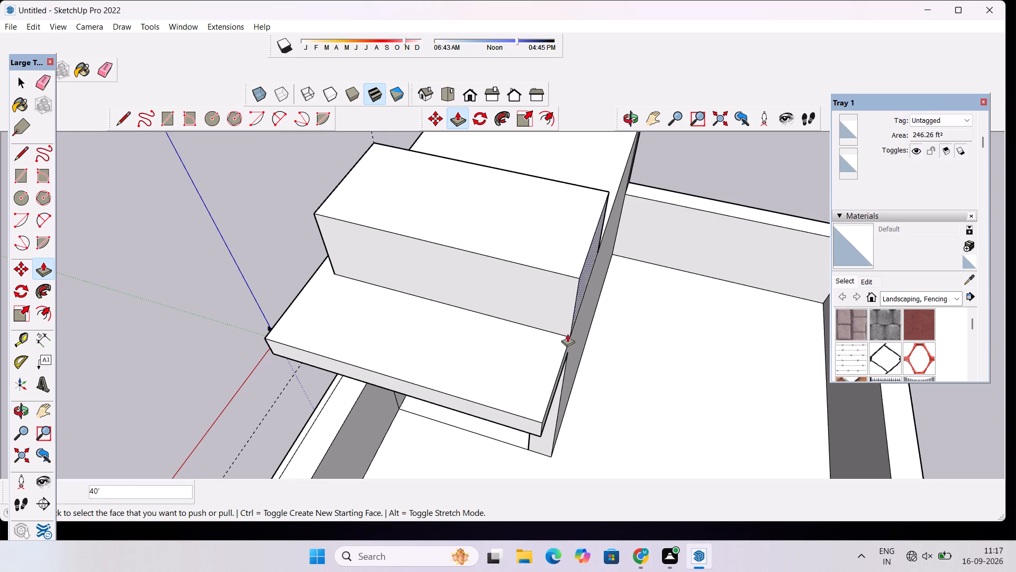
key("space")
Examine the raised block, the facade and the open recess beneath the roof slab from several angles.
left_click(625, 118)
left_click_drag(365, 291, 579, 179)
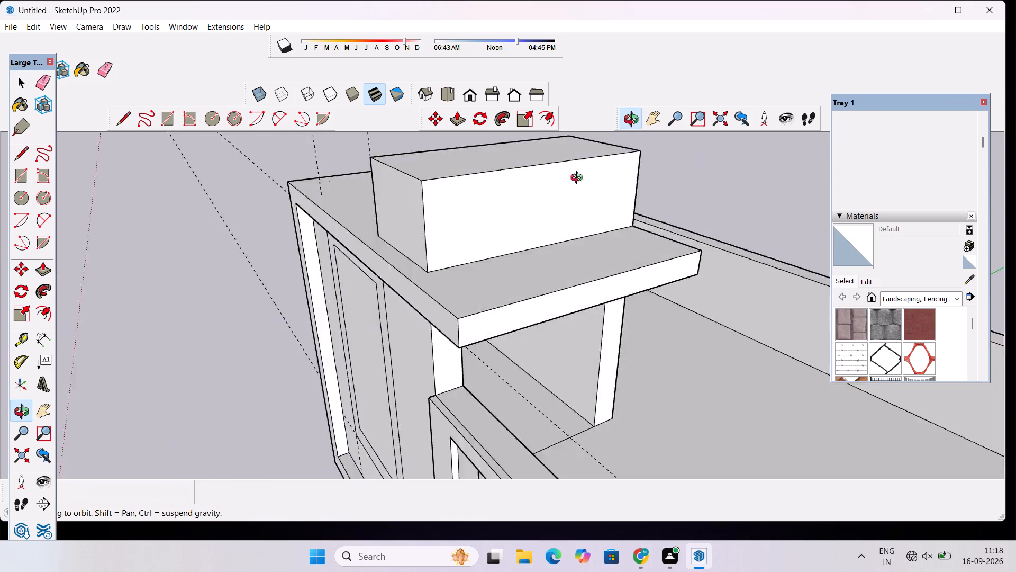
left_click_drag(579, 179, 595, 149)
scroll(595, 154, "down", 6)
left_click_drag(493, 236, 674, 192)
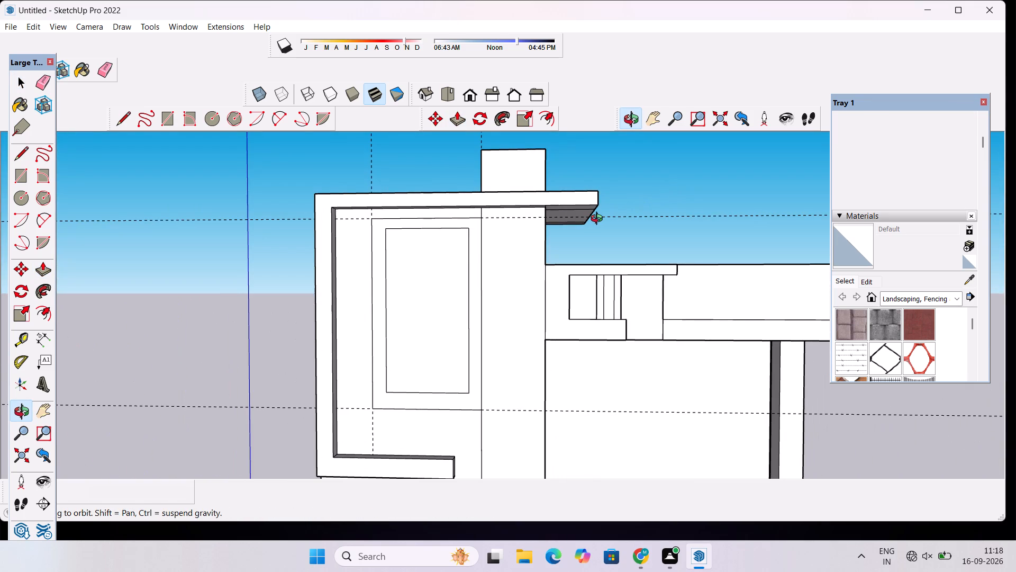
left_click_drag(615, 226, 373, 243)
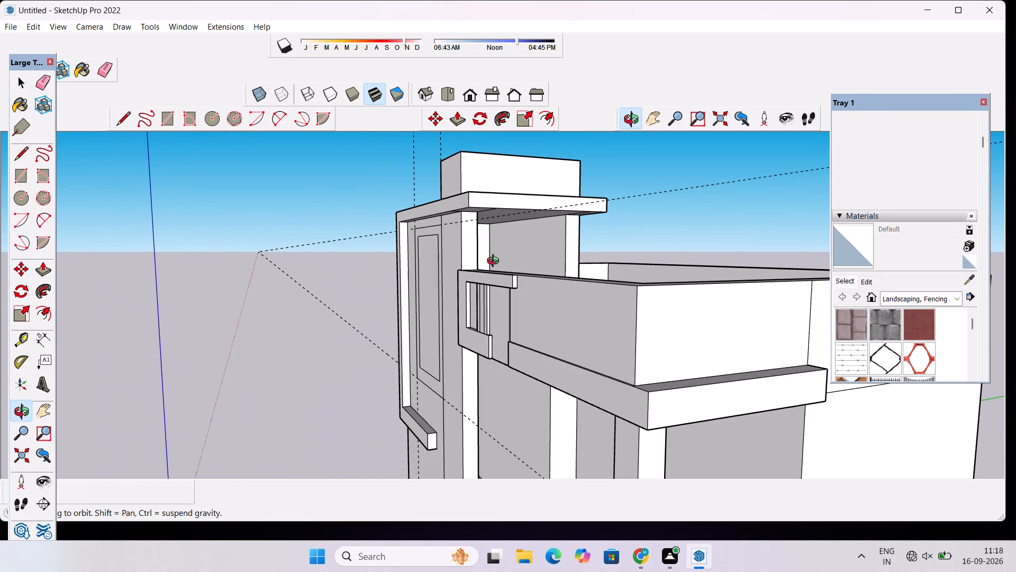
scroll(496, 263, "up", 2)
left_click_drag(509, 267, 416, 287)
scroll(440, 272, "up", 2)
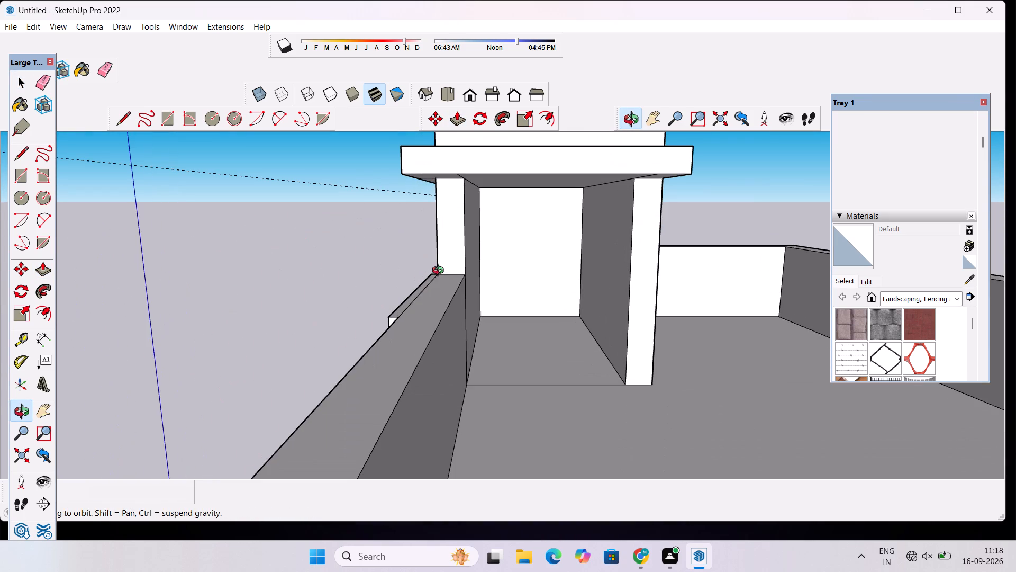
scroll(441, 271, "down", 3)
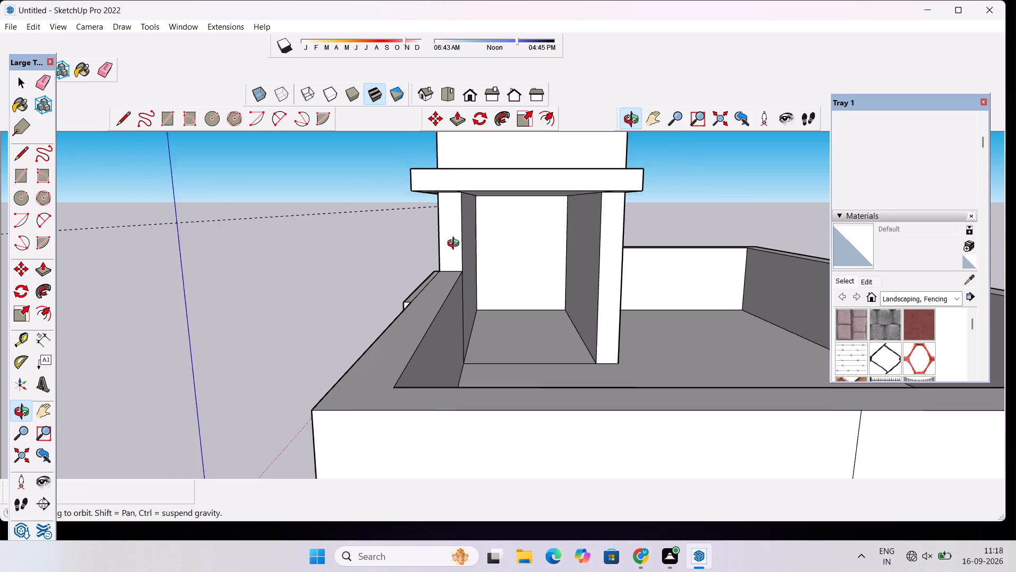
scroll(456, 245, "down", 1)
left_click_drag(478, 264, 478, 282)
scroll(482, 244, "up", 4)
Place a vertical guide 5' inside the opening edge on the recess side wall opposite the facade parapet.
left_click_drag(484, 234, 543, 227)
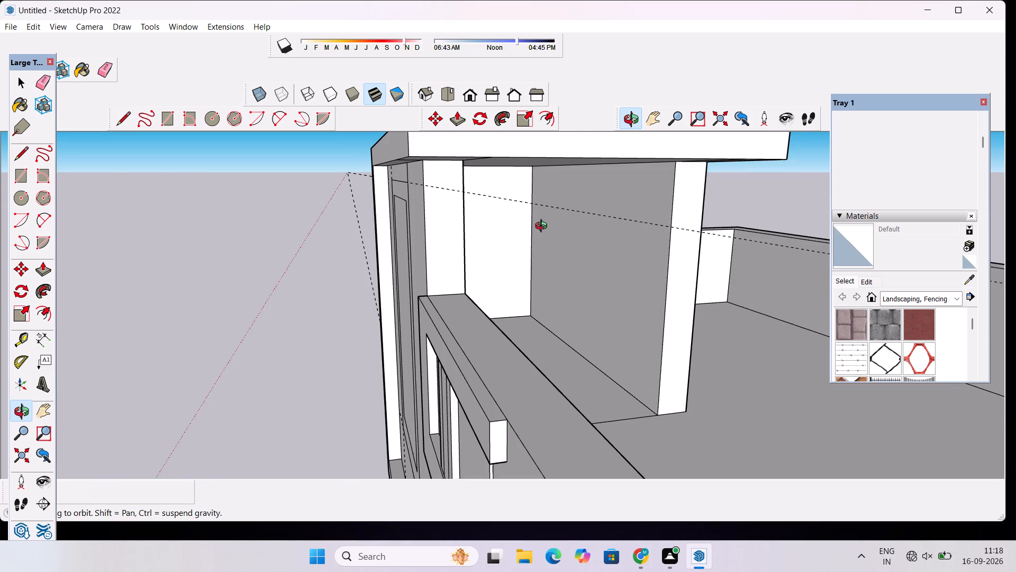
left_click_drag(550, 238, 595, 226)
scroll(612, 210, "up", 1)
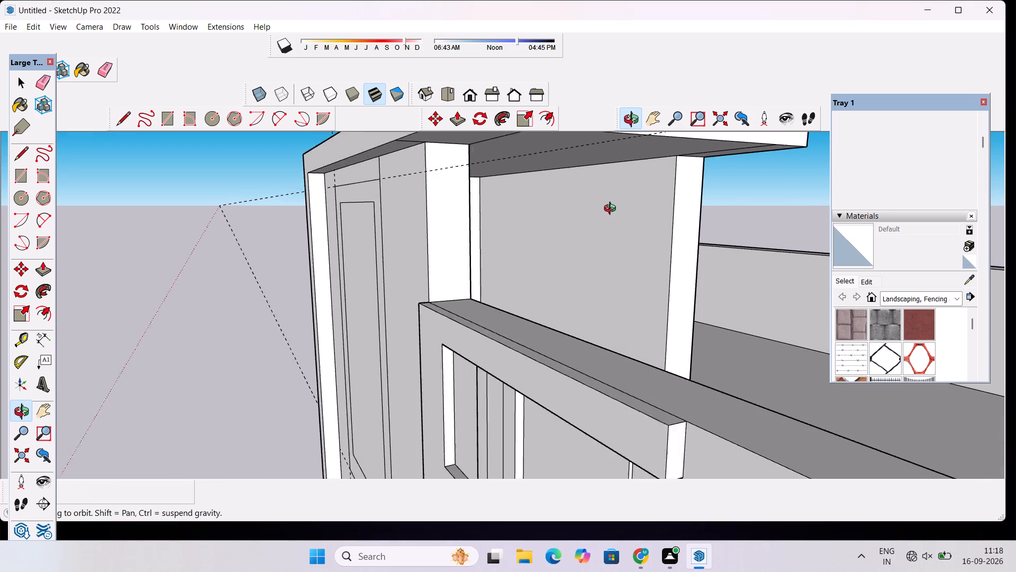
scroll(612, 210, "up", 1)
key("l")
key("t")
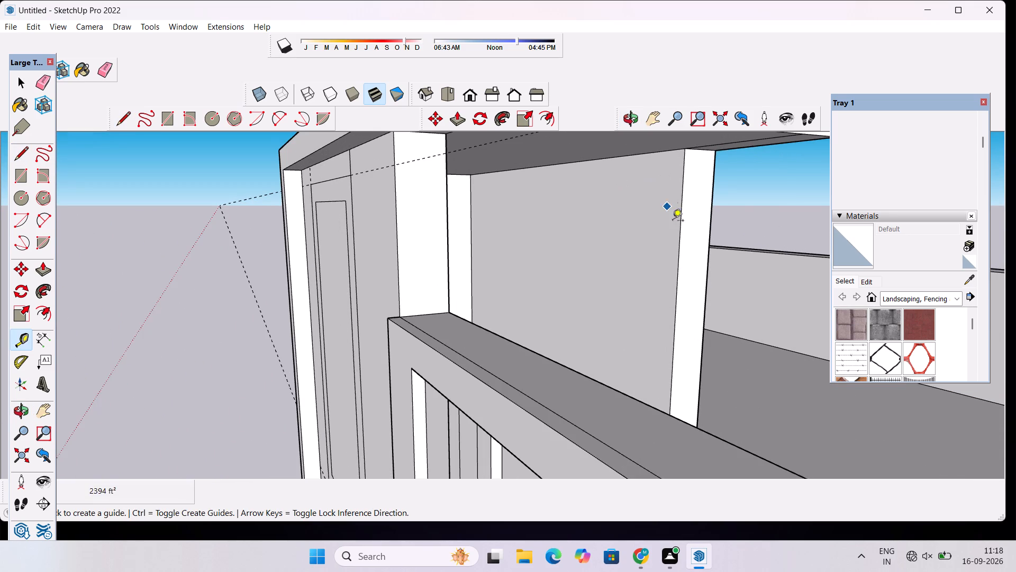
left_click(678, 263)
scroll(650, 262, "up", 2)
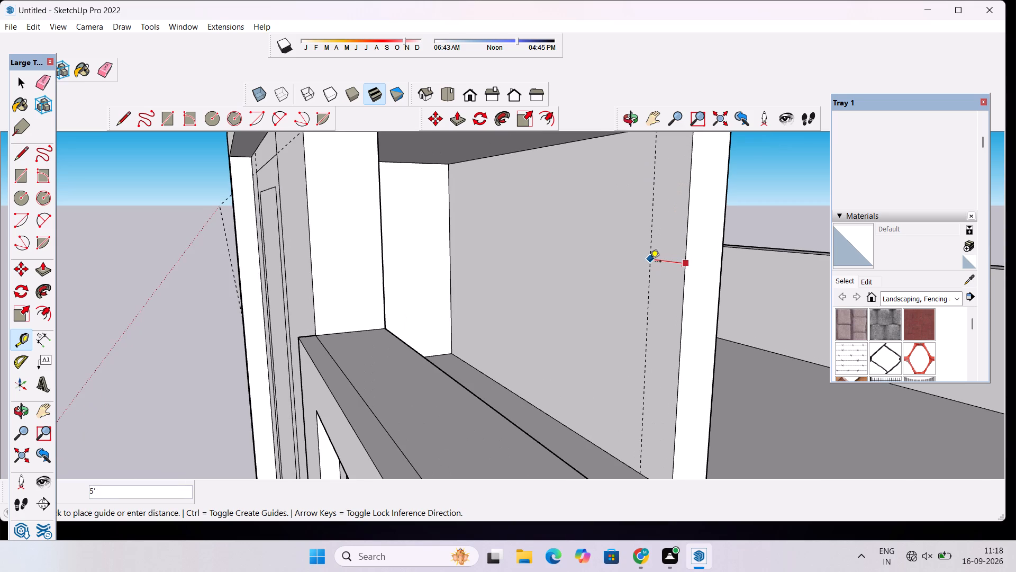
type("5'")
key("Return")
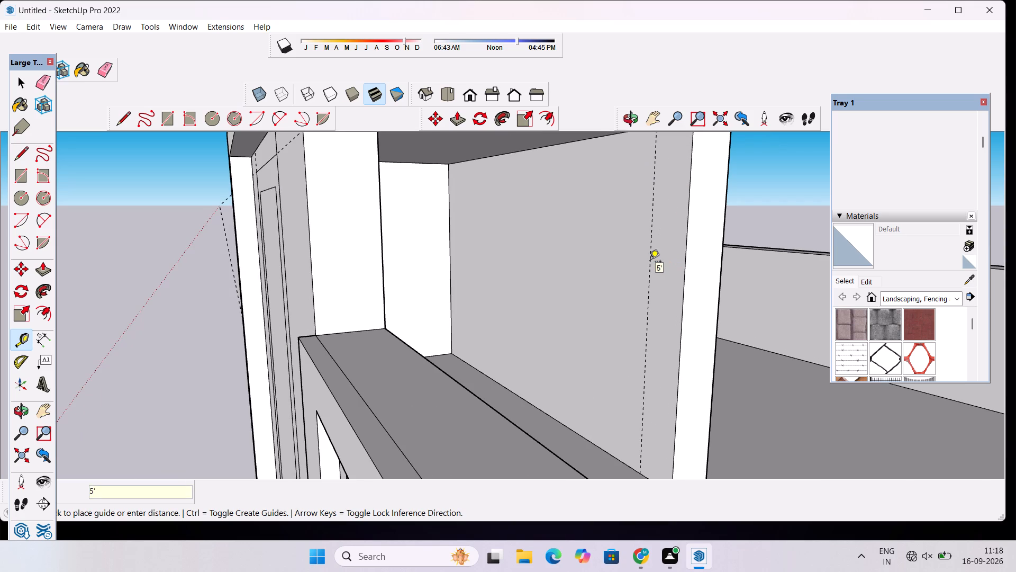
Place a matching vertical guide 5' inside the opening edge on the recess side wall next to the parapet.
scroll(647, 262, "down", 6)
left_click(631, 118)
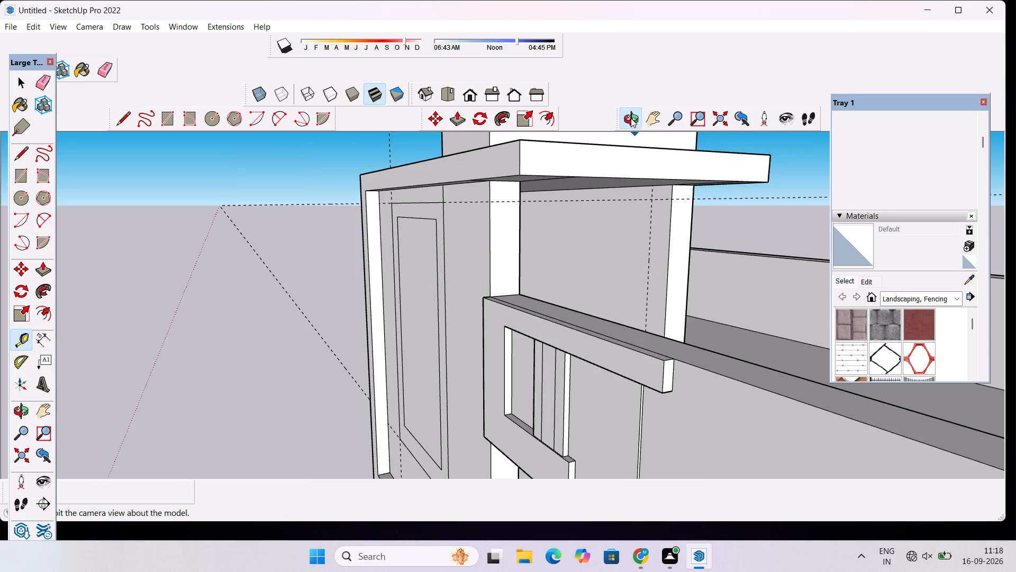
left_click_drag(650, 227, 427, 238)
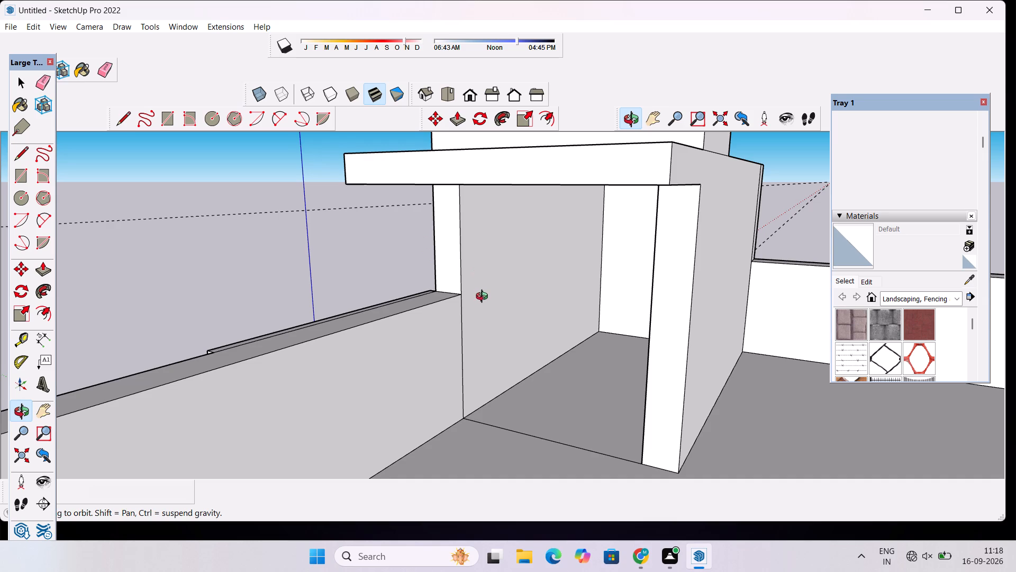
key("t")
left_click(458, 261)
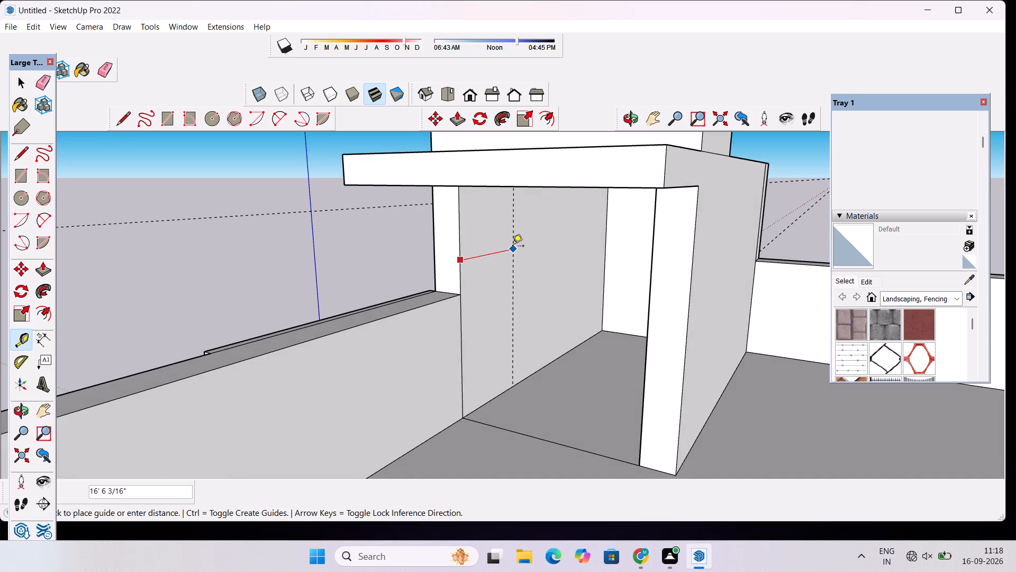
type("5'")
key("Return")
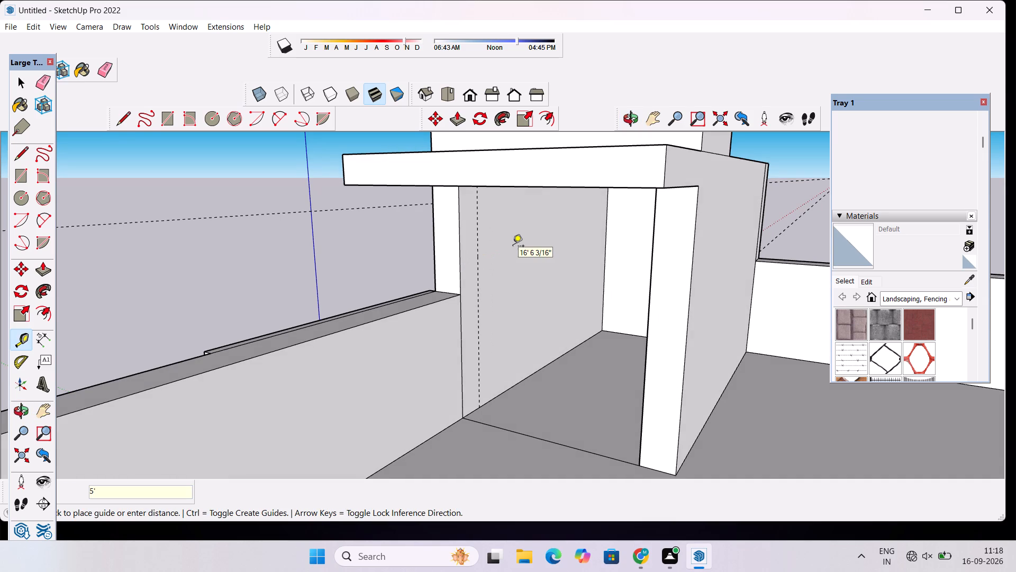
Draw a line across the recess ceiling connecting the tops of the two vertical guides.
scroll(516, 261, "down", 4)
left_click(625, 118)
left_click_drag(443, 275, 523, 198)
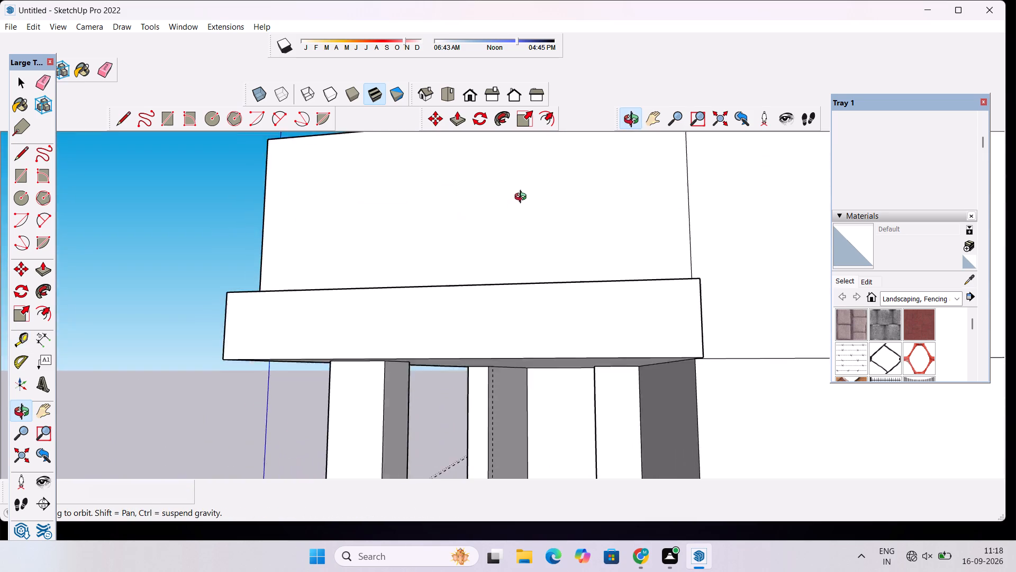
left_click_drag(523, 198, 534, 236)
scroll(522, 233, "up", 4)
key("l")
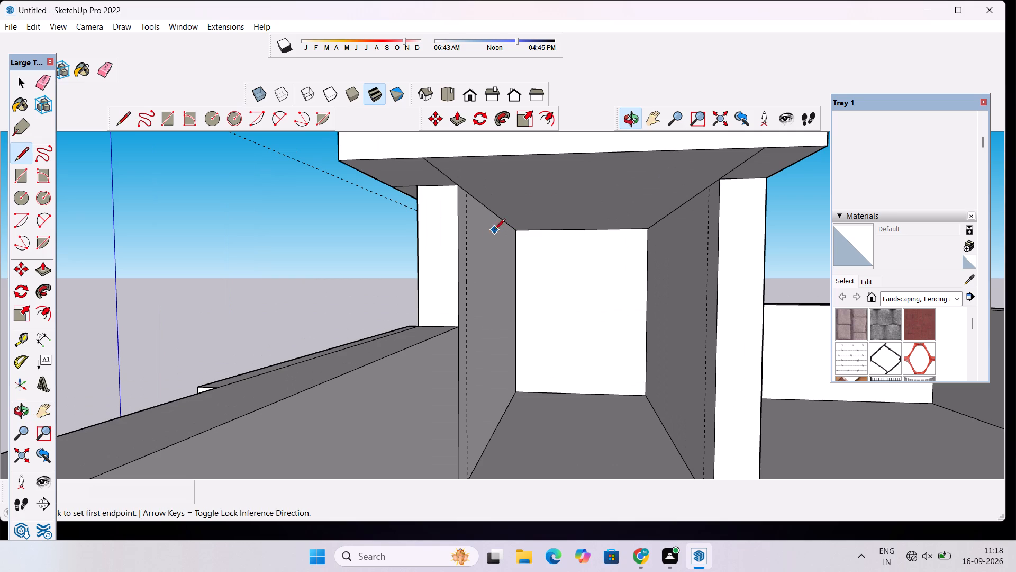
left_click(465, 193)
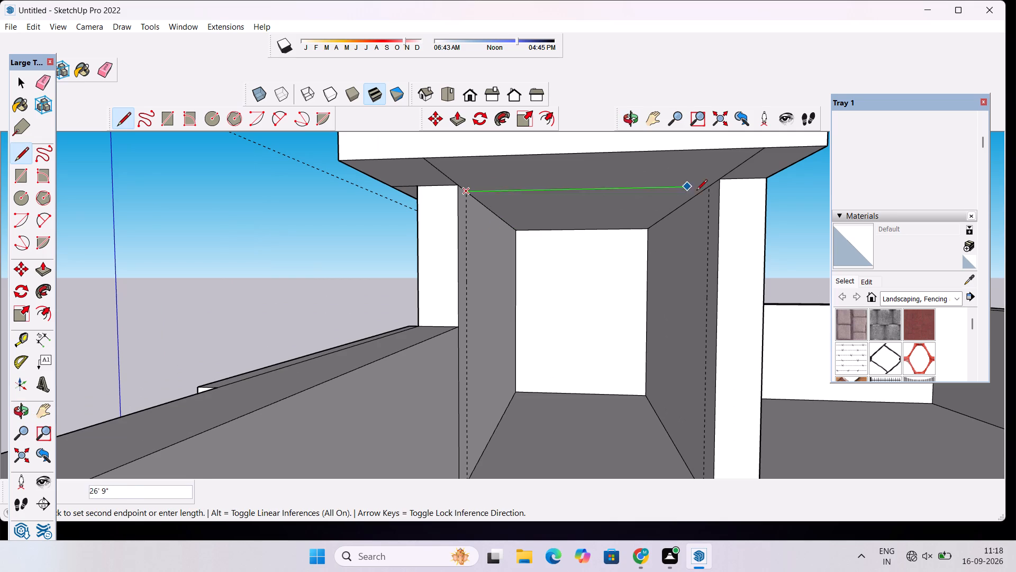
left_click(711, 190)
Trace both vertical guides with 38' lines running from the ceiling line's ends down to the recess floor.
scroll(708, 187, "down", 1)
left_click(708, 187)
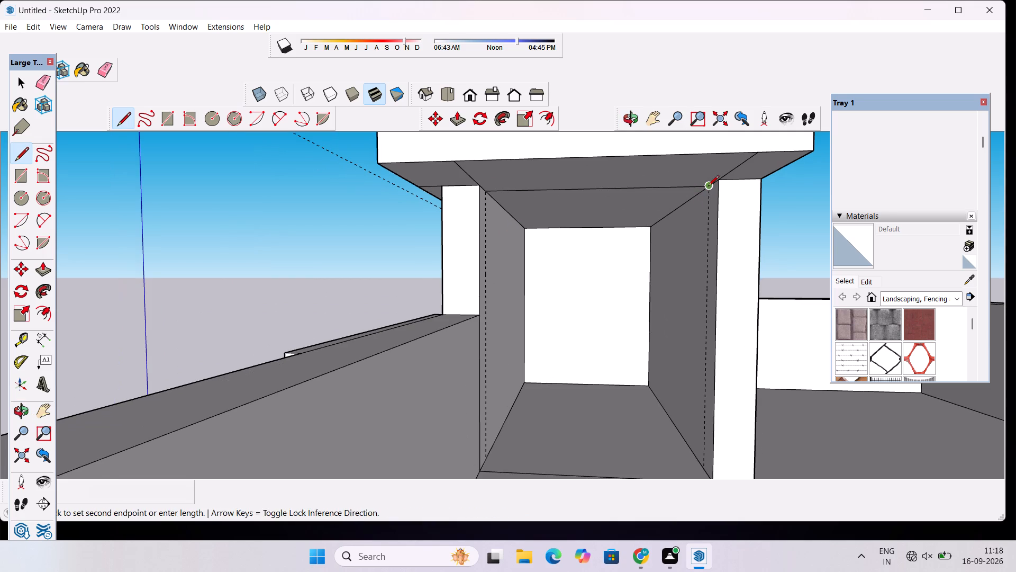
scroll(695, 424, "down", 4)
scroll(696, 440, "up", 4)
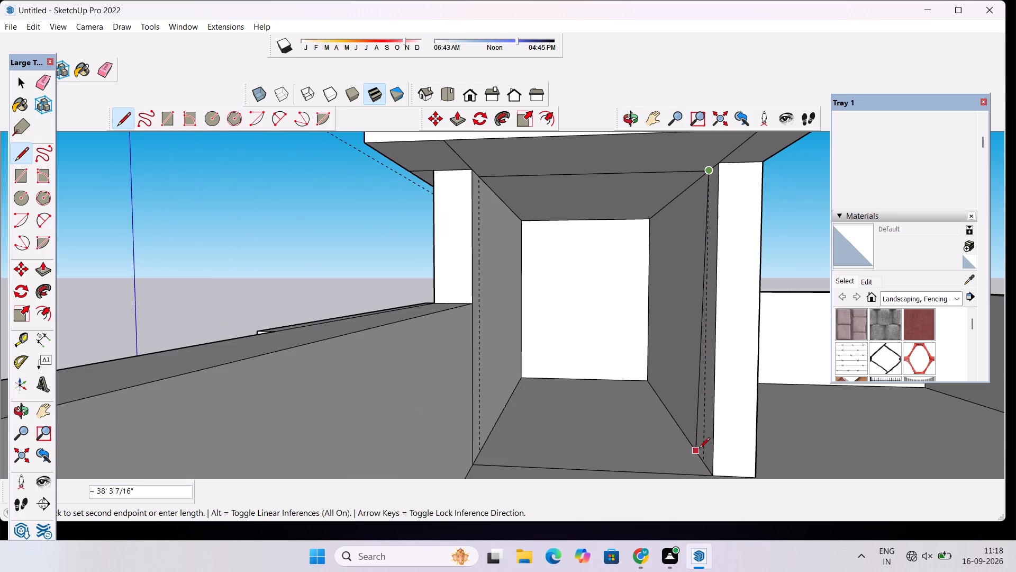
left_click(702, 462)
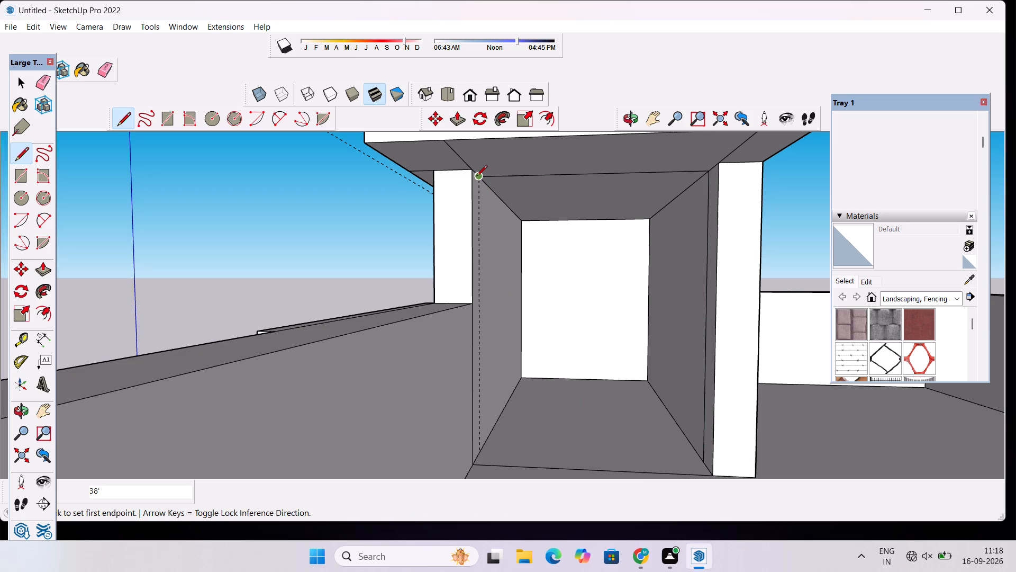
left_click(480, 177)
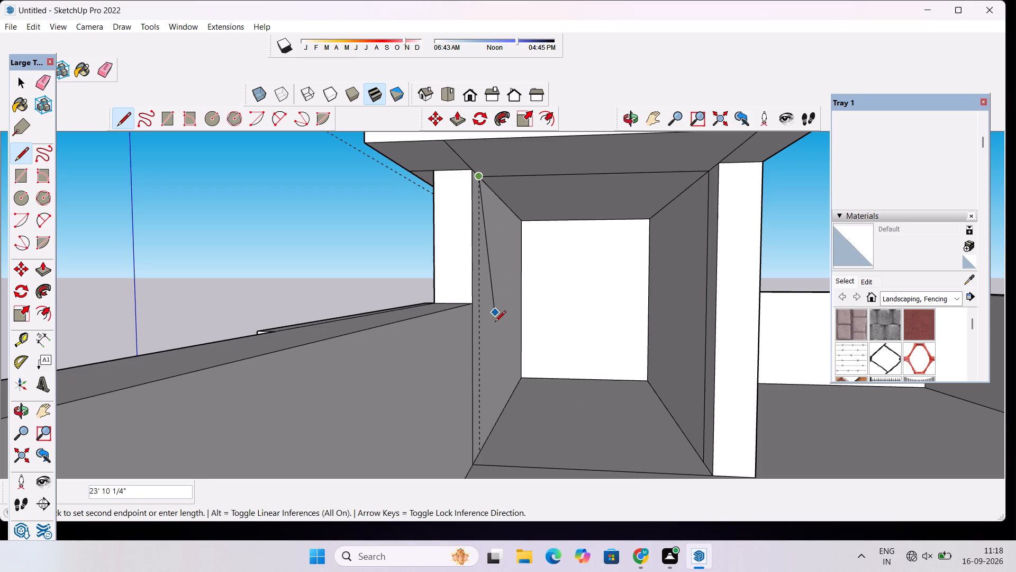
left_click(477, 448)
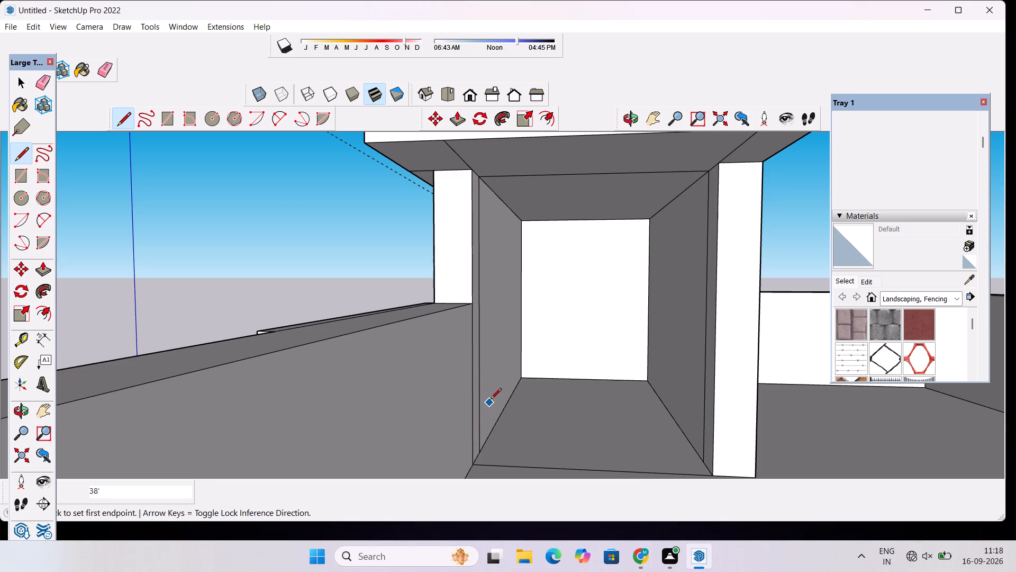
key("space")
Draw a 30' line across the top of the recess opening between the two wall corners.
left_click(631, 114)
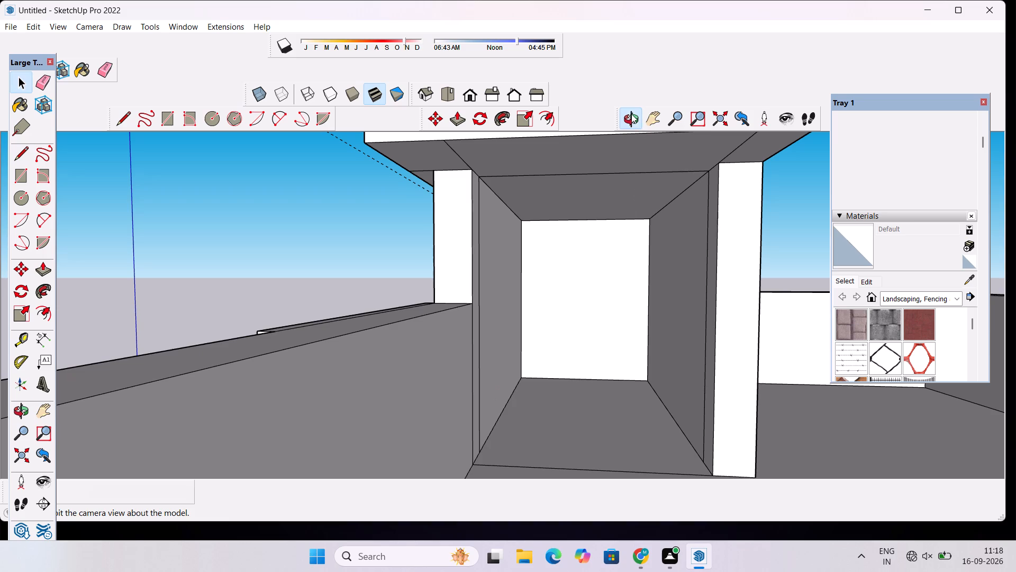
left_click(607, 212)
scroll(609, 221, "down", 4)
scroll(563, 217, "up", 4)
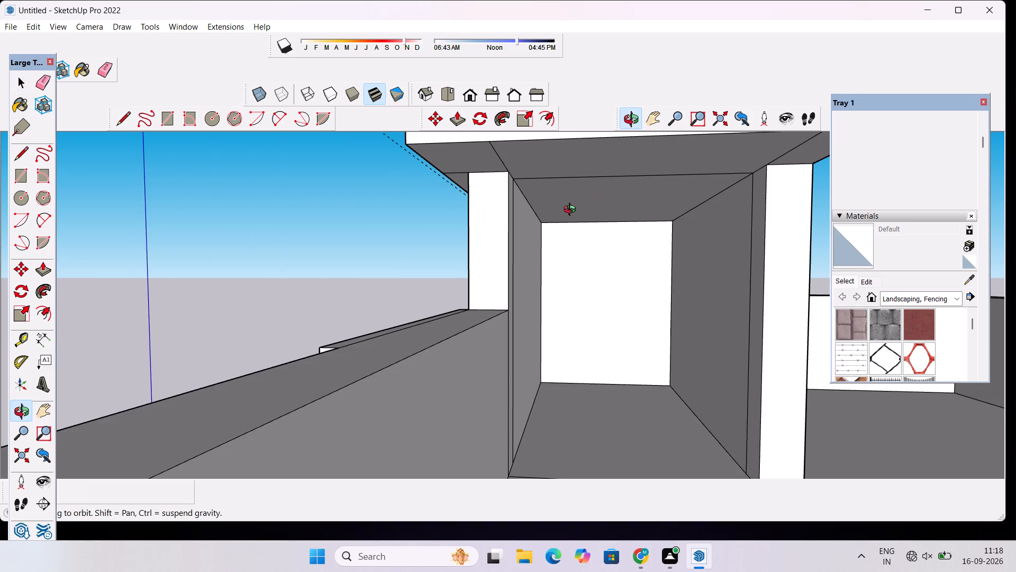
key("l")
left_click(768, 165)
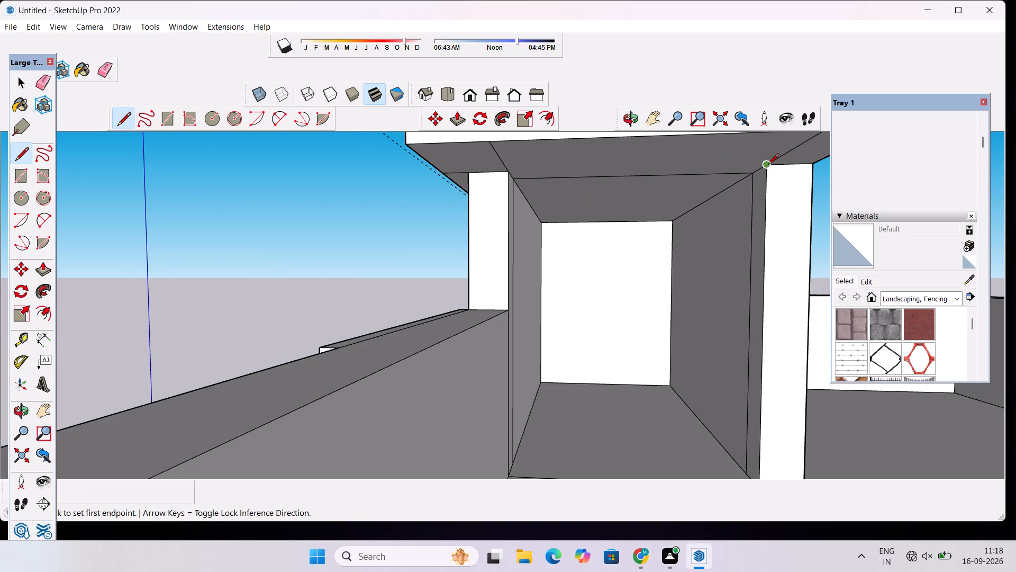
left_click(506, 174)
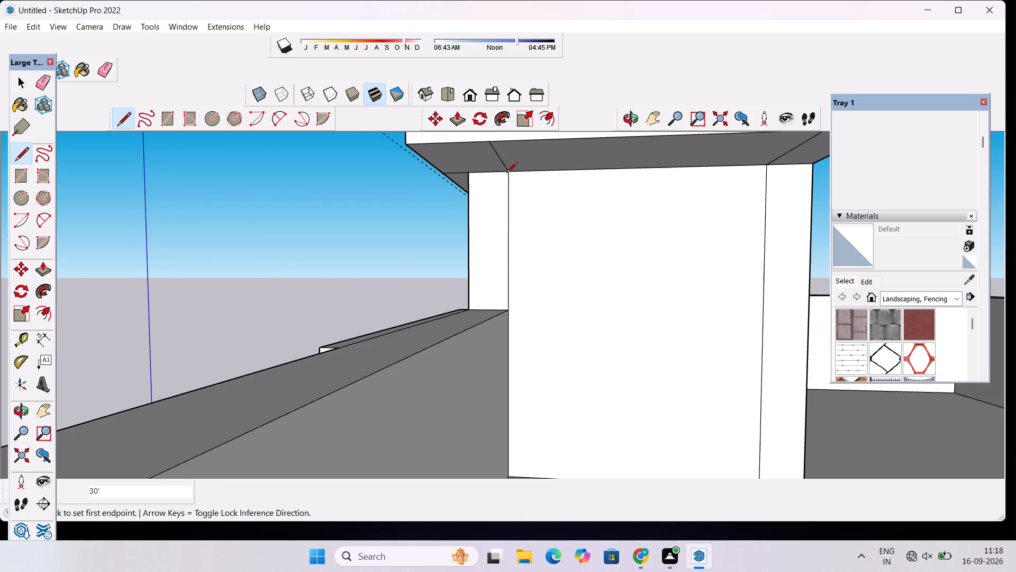
key("space")
Delete the face covering the front of the recess opening.
scroll(603, 215, "down", 5)
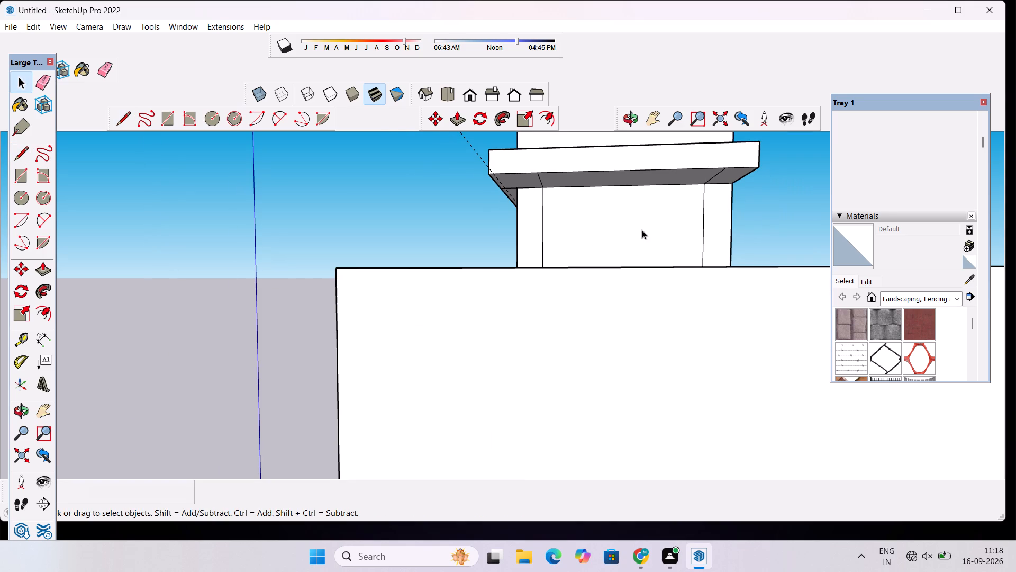
left_click(632, 120)
left_click_drag(634, 198, 649, 248)
key("space")
left_click(646, 274)
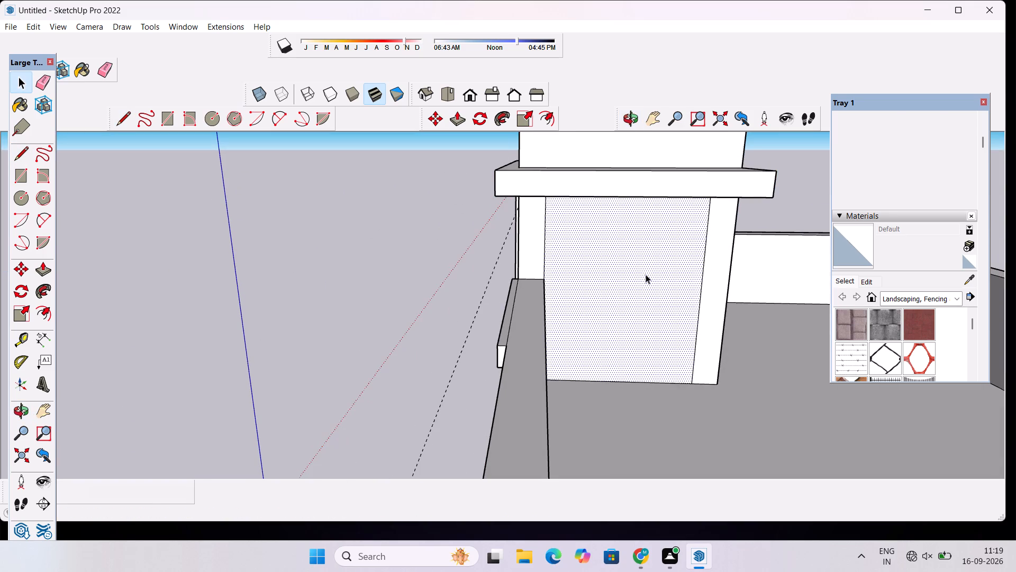
key("Delete")
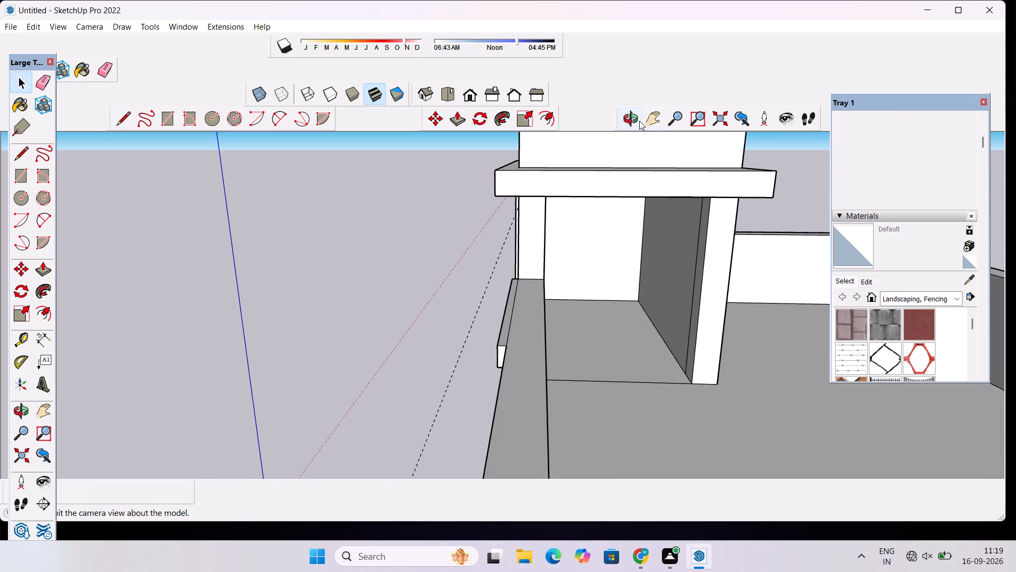
Draw a 30' line on the recess floor between the two side-wall lines' bases, closing a set-back wall face.
left_click(630, 122)
left_click_drag(635, 262, 542, 318)
scroll(568, 376, "up", 2)
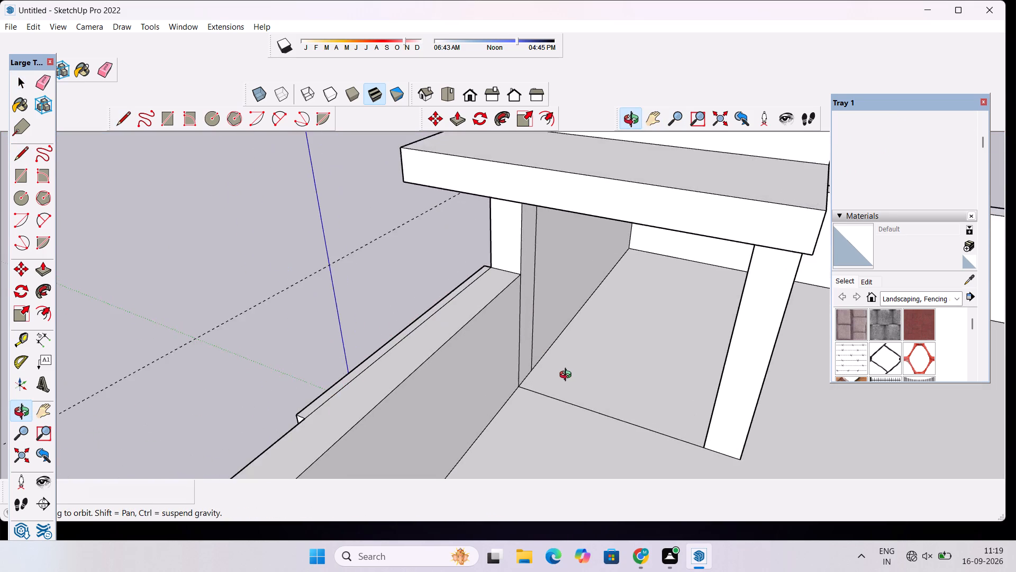
scroll(568, 376, "up", 2)
left_click_drag(580, 392, 622, 403)
key("l")
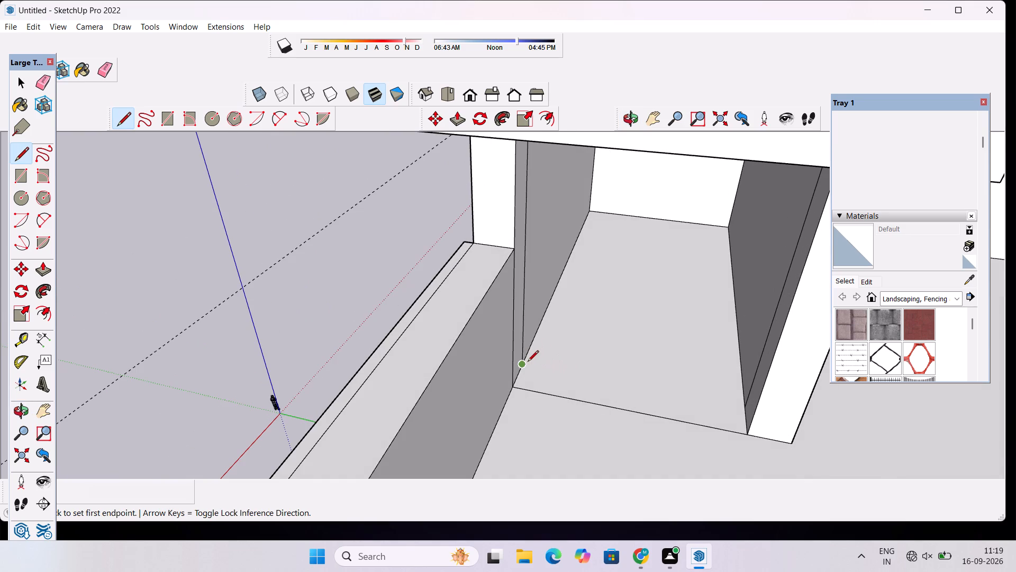
left_click(525, 364)
left_click(747, 406)
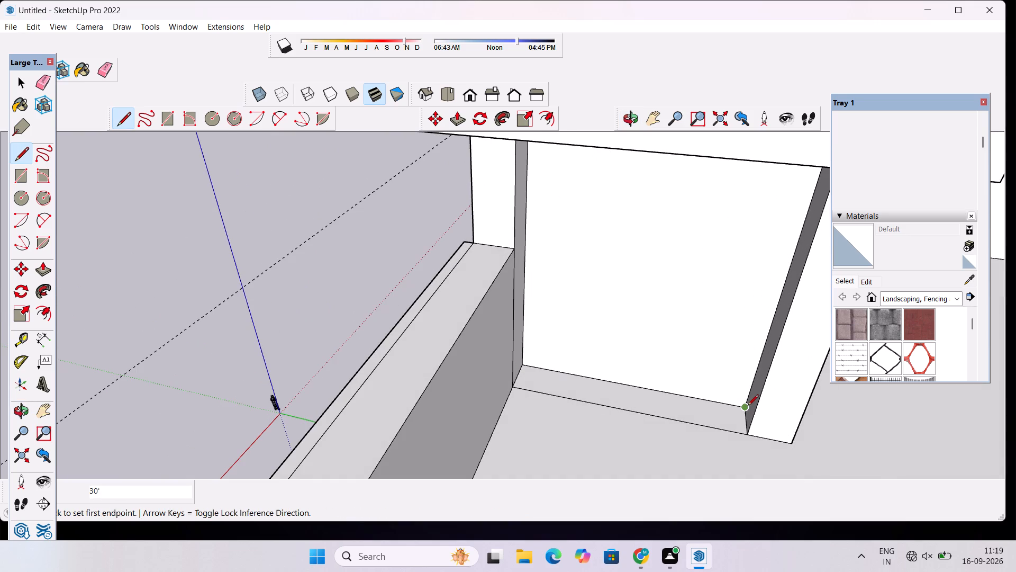
Draw a door rectangle about 10' 9" wide by 29' 8" tall on the set-back wall, rising from its base line.
key("space")
scroll(664, 381, "down", 5)
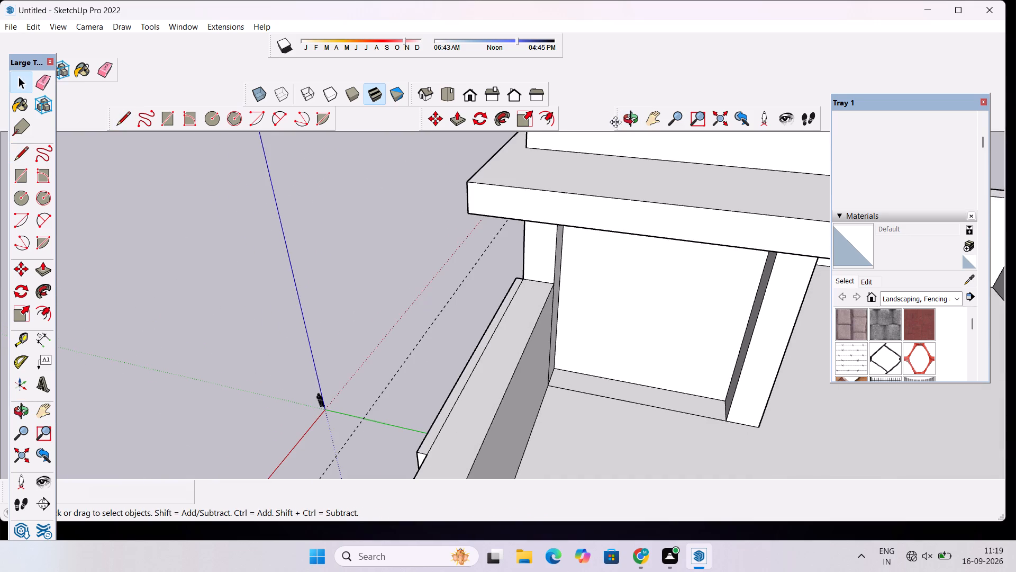
left_click(631, 115)
left_click_drag(567, 350, 642, 288)
left_click_drag(643, 307, 632, 309)
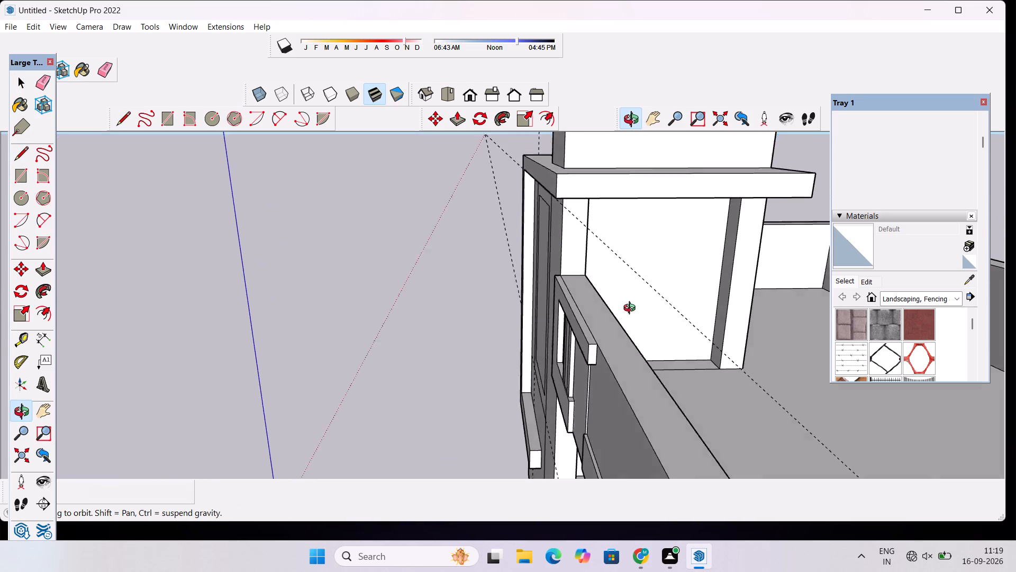
left_click_drag(632, 309, 582, 301)
left_click_drag(575, 301, 486, 311, "shift")
scroll(483, 307, "down", 3)
left_click_drag(505, 338, 554, 354)
scroll(554, 298, "up", 2)
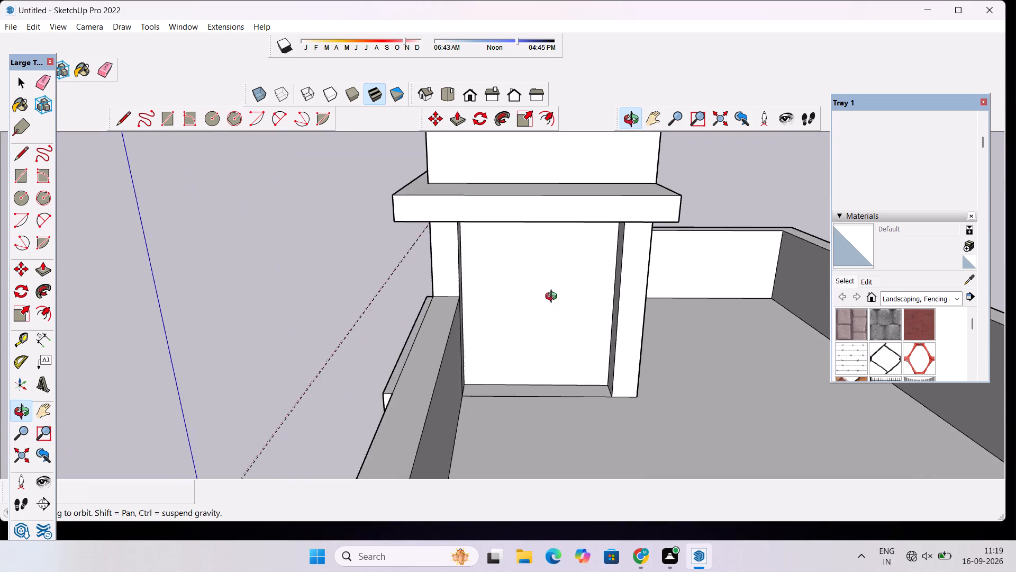
scroll(554, 298, "up", 2)
left_click_drag(517, 403, 530, 339)
scroll(529, 314, "down", 3)
left_click_drag(531, 295, 540, 345)
left_click_drag(540, 350, 540, 348, "shift")
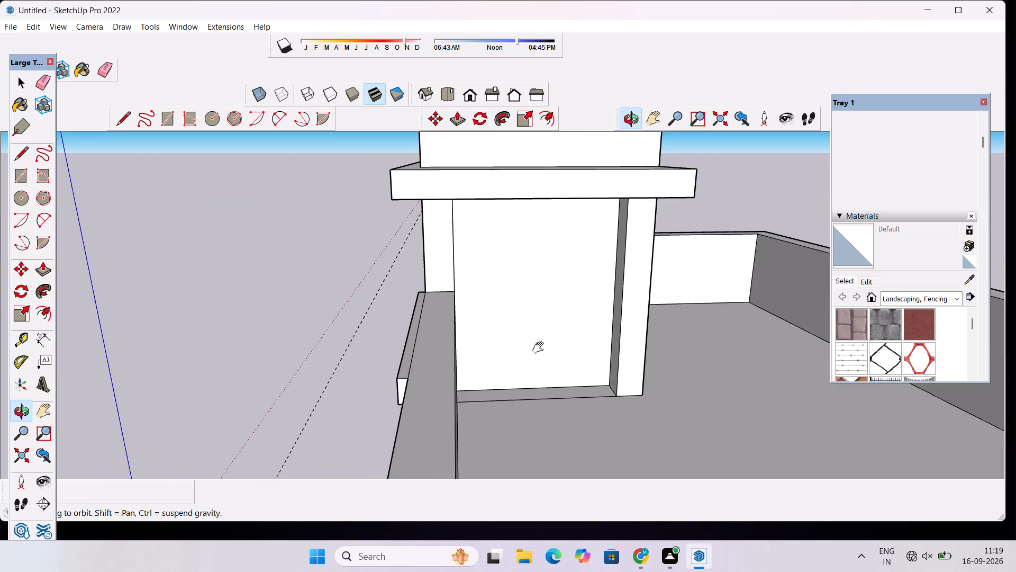
left_click_drag(540, 348, 478, 324, "shift")
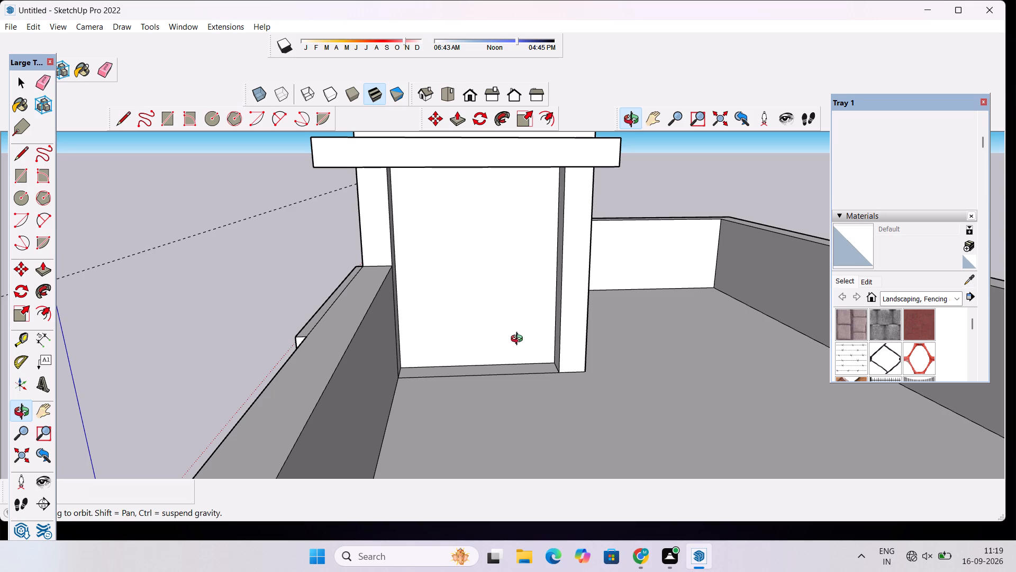
left_click_drag(491, 353, 522, 338)
left_click_drag(497, 289, 497, 309, "shift")
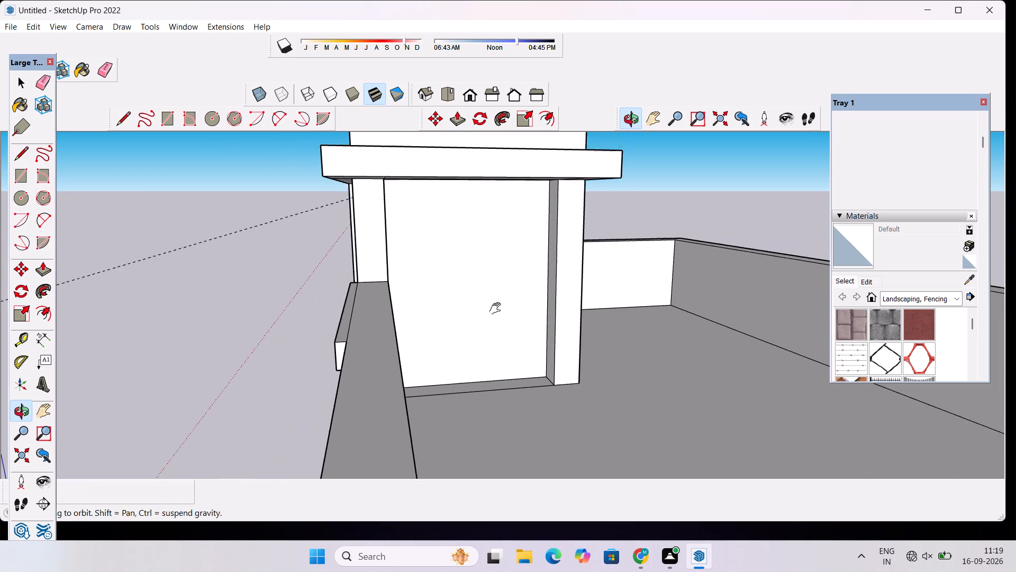
left_click_drag(497, 309, 497, 312, "shift")
key("r")
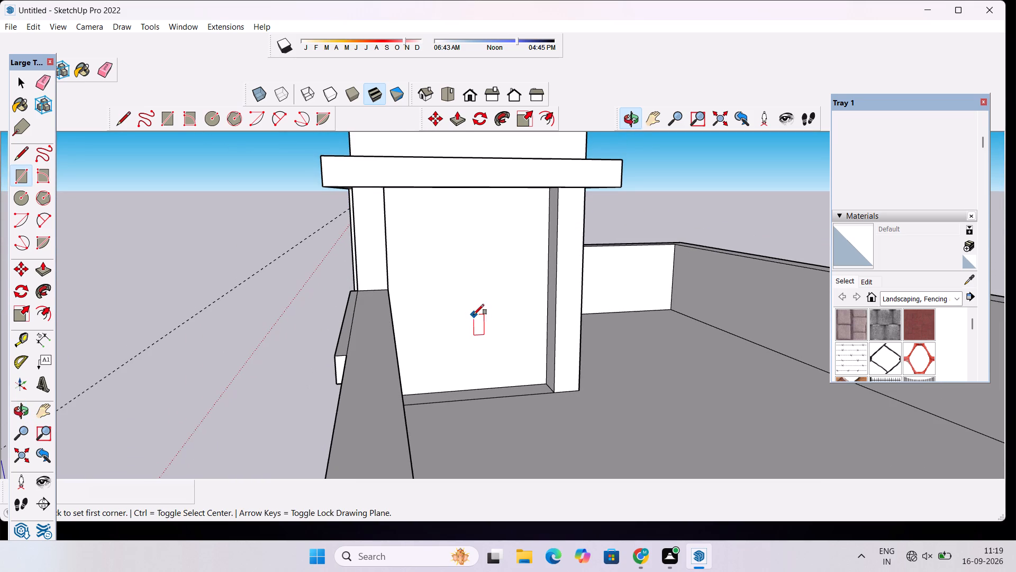
left_click(448, 391)
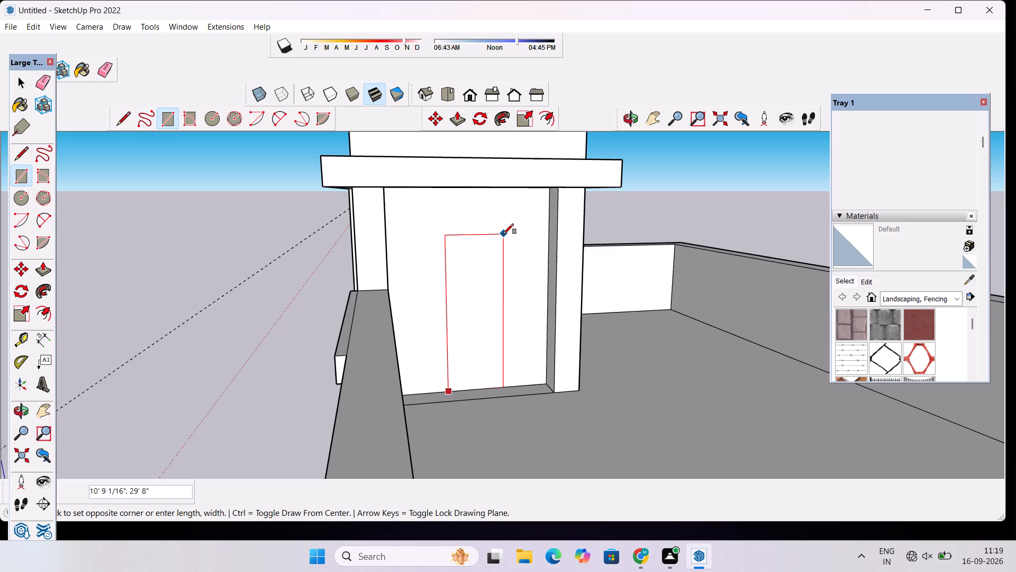
left_click(505, 234)
Delete the face inside the door rectangle to open a doorway in the set-back wall.
key("space")
left_click(484, 294)
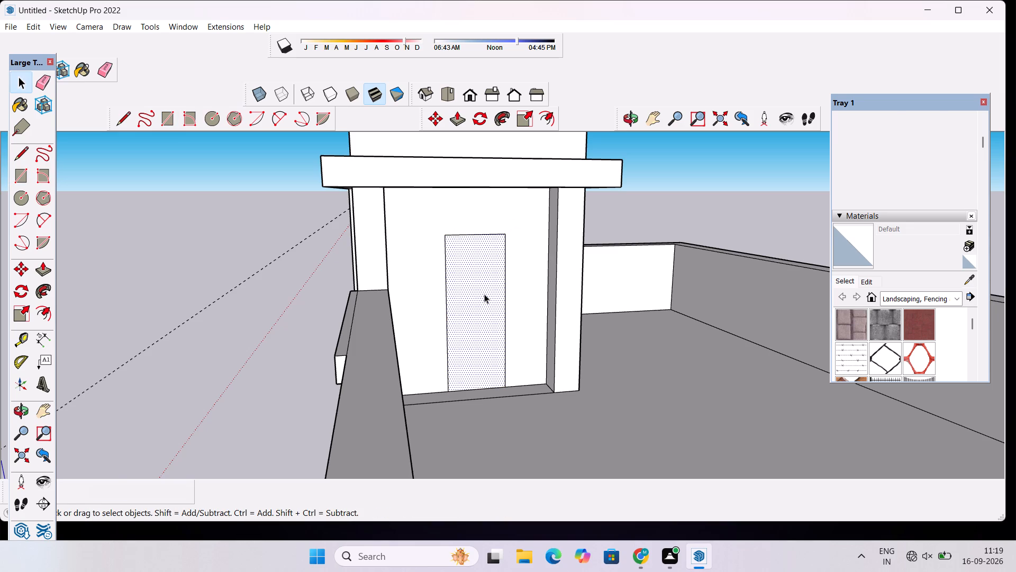
key("Delete")
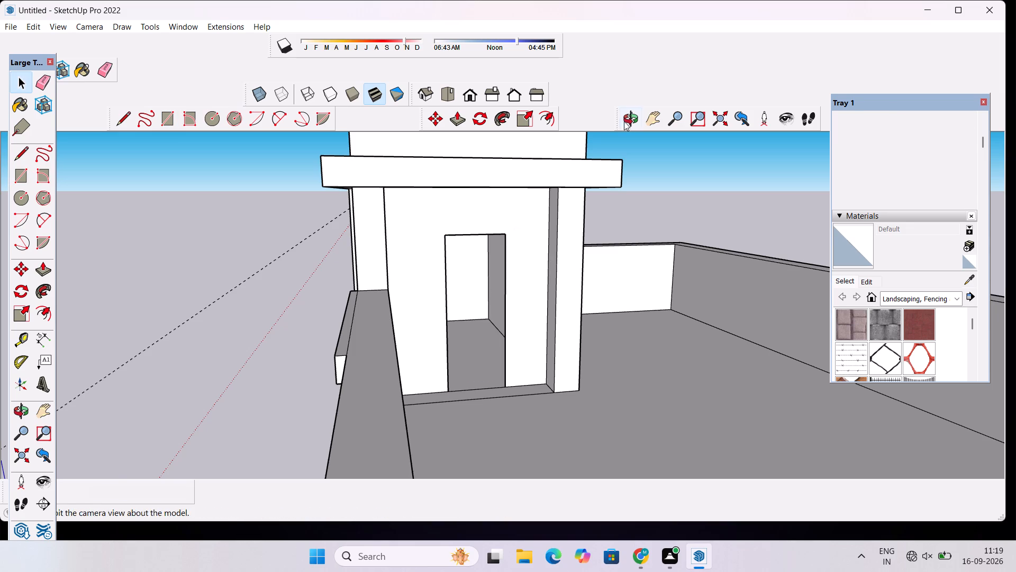
Examine the doorway, the room behind it and the surrounding parapet and facade from several angles.
left_click(630, 119)
left_click_drag(530, 287, 423, 234)
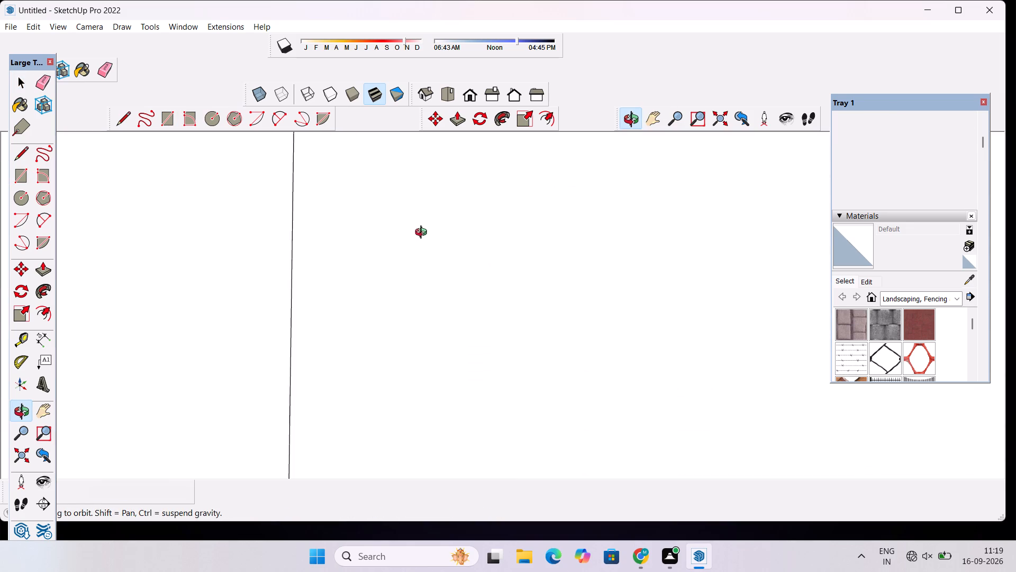
left_click_drag(423, 234, 461, 346)
scroll(483, 270, "up", 9)
scroll(483, 267, "down", 3)
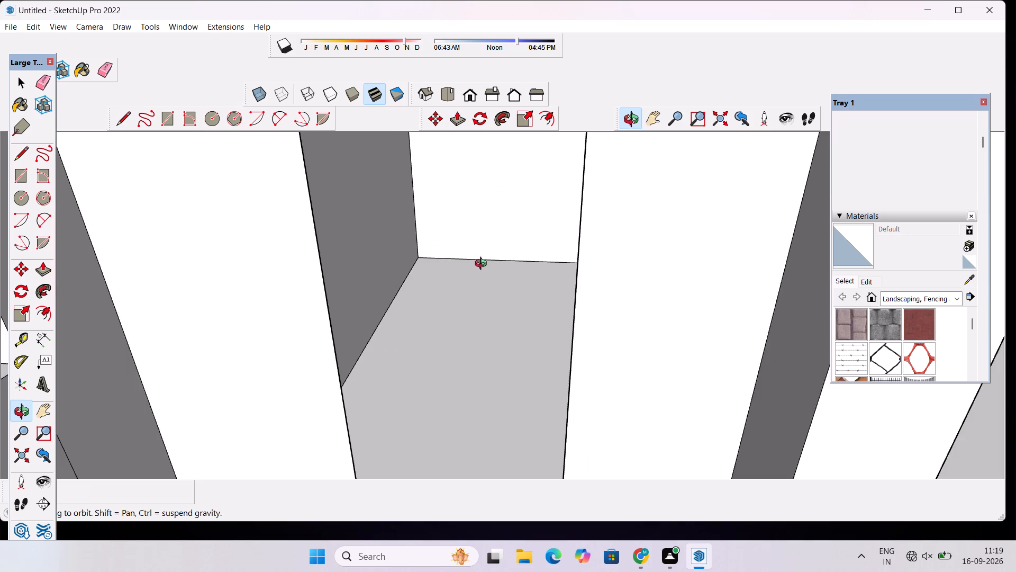
scroll(483, 265, "up", 9)
left_click_drag(503, 252, 612, 264)
scroll(612, 264, "down", 4)
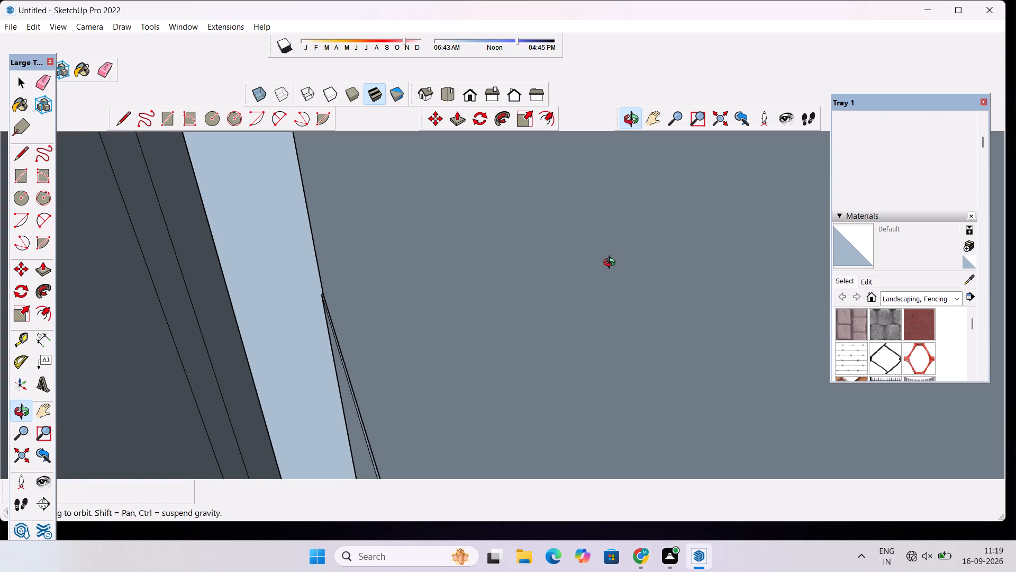
scroll(612, 264, "up", 20)
scroll(612, 264, "up", 13)
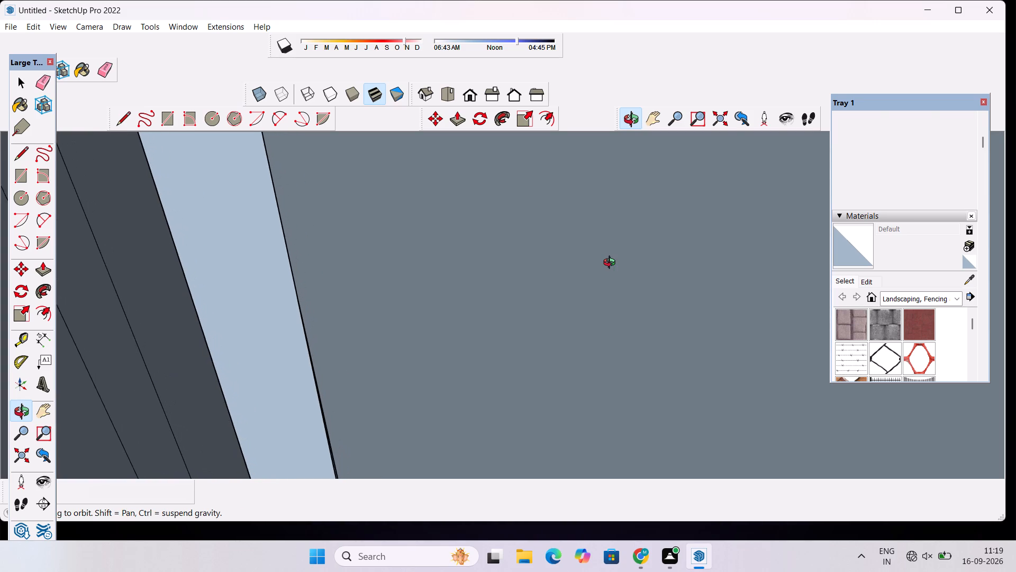
scroll(612, 264, "up", 12)
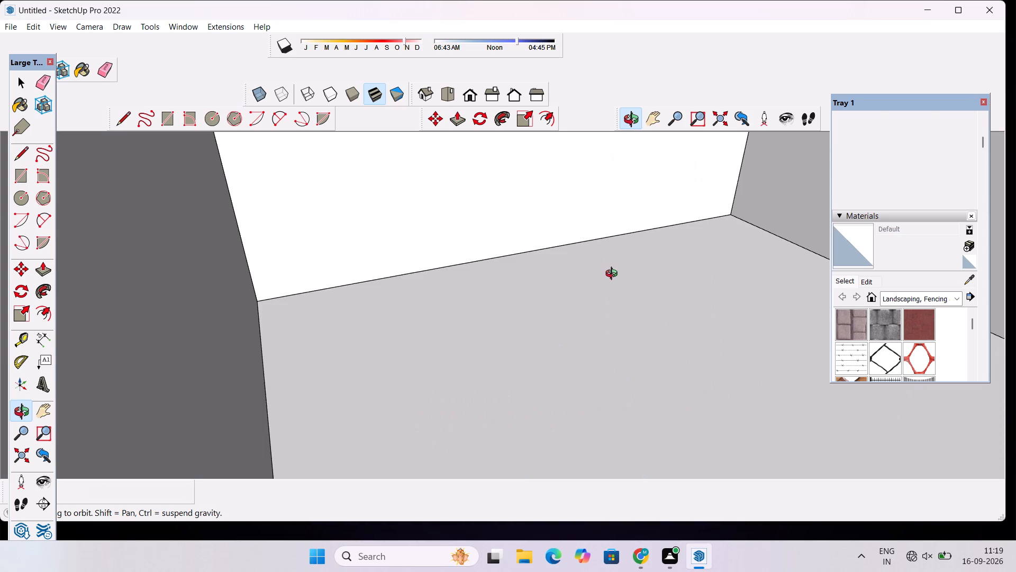
scroll(607, 264, "up", 3)
left_click_drag(595, 264, 708, 347)
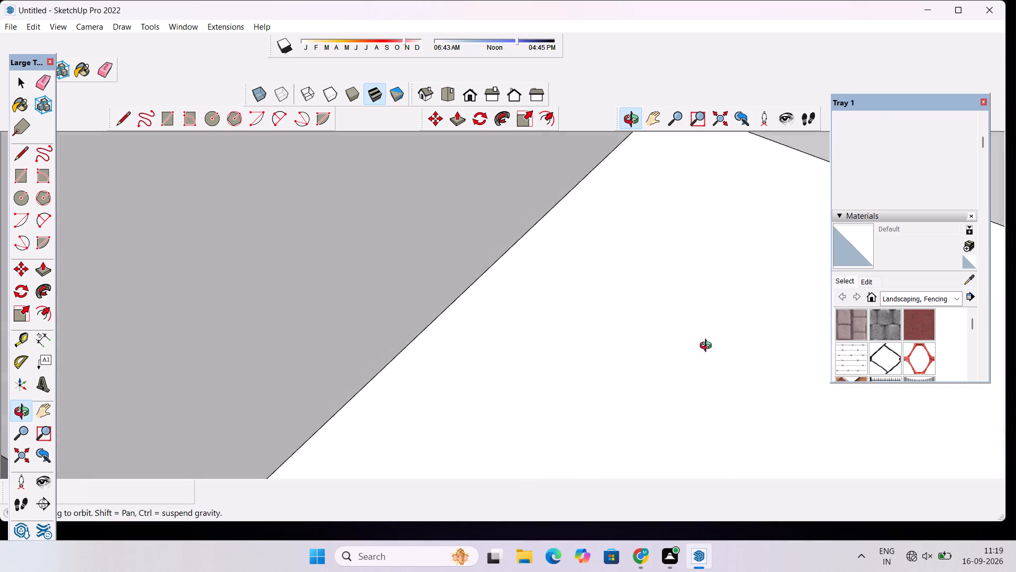
left_click_drag(708, 347, 627, 301)
scroll(531, 293, "up", 4)
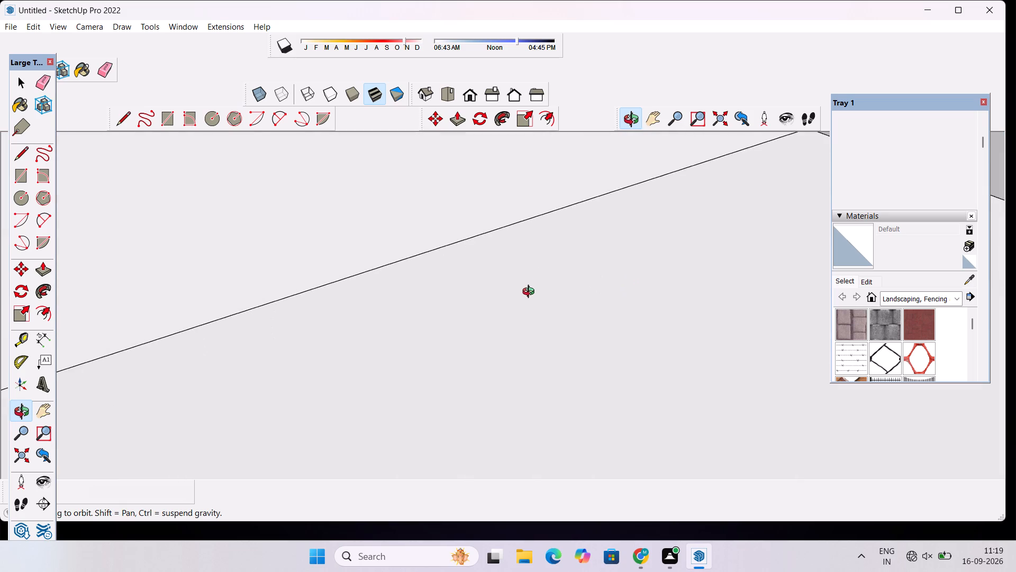
scroll(531, 279, "down", 20)
scroll(531, 279, "down", 20)
scroll(531, 279, "down", 6)
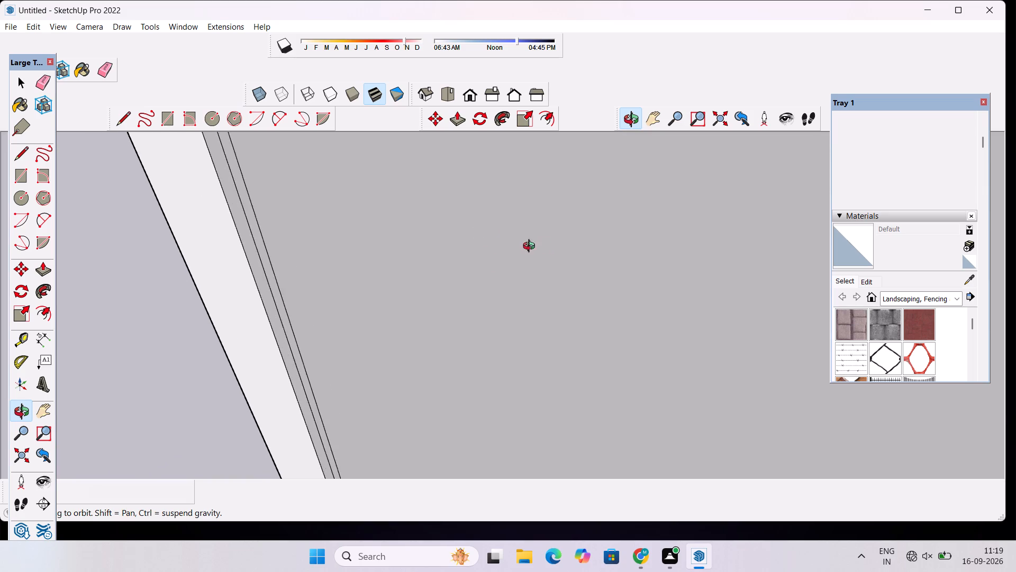
scroll(531, 247, "down", 20)
scroll(531, 247, "down", 20)
scroll(531, 247, "down", 4)
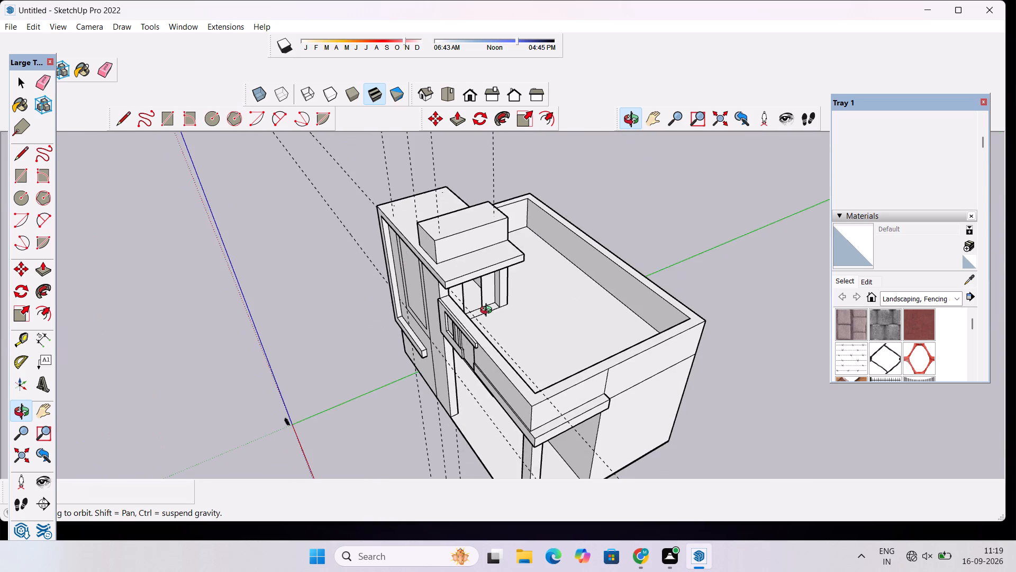
left_click_drag(488, 311, 383, 316)
scroll(454, 284, "up", 6)
left_click_drag(446, 295, 399, 321)
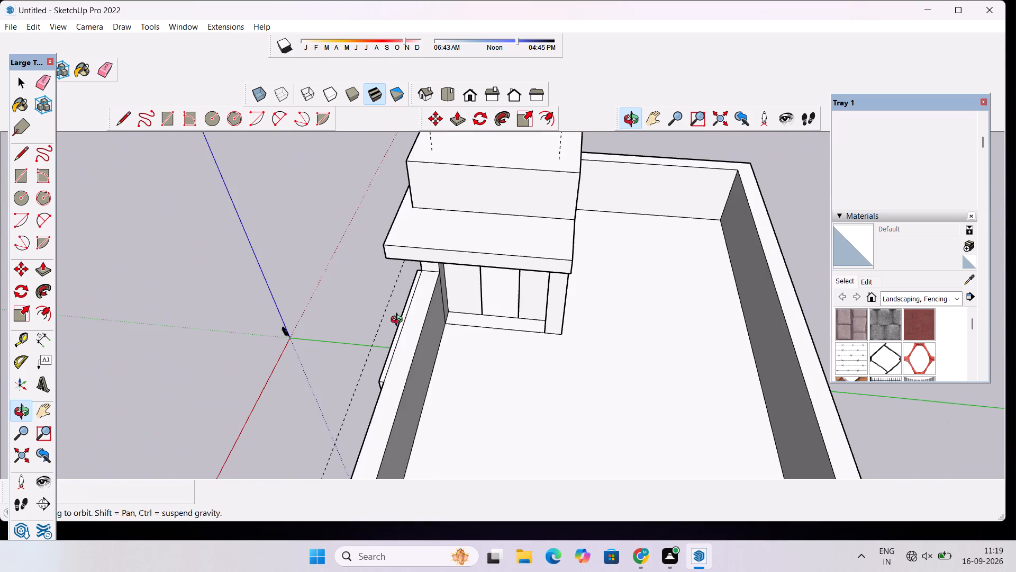
scroll(532, 298, "up", 7)
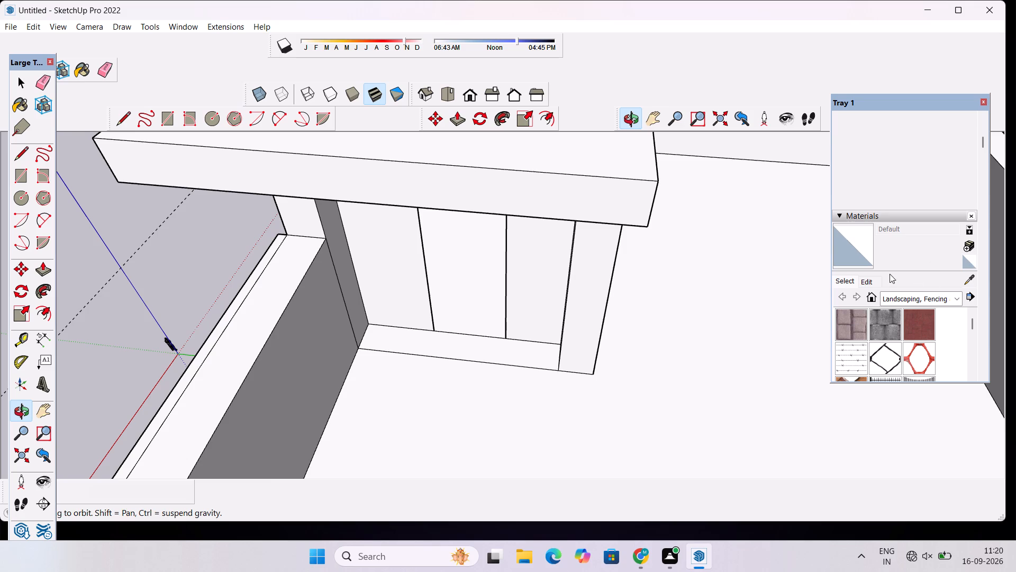
scroll(815, 213, "down", 6)
scroll(605, 279, "up", 6)
left_click_drag(550, 285, 853, 244)
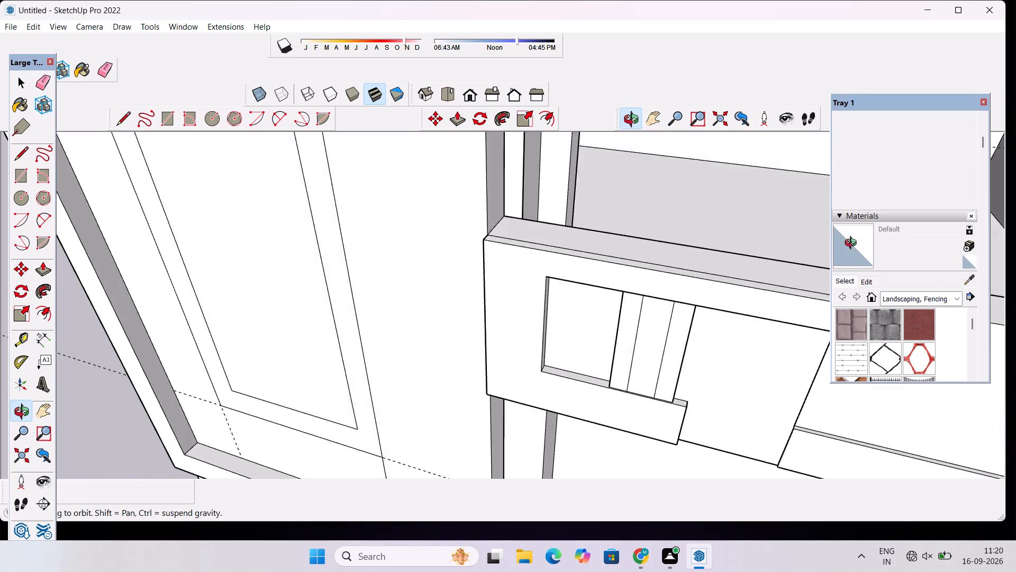
left_click_drag(853, 244, 588, 258)
scroll(550, 245, "up", 4)
scroll(550, 245, "down", 8)
left_click_drag(437, 253, 586, 244)
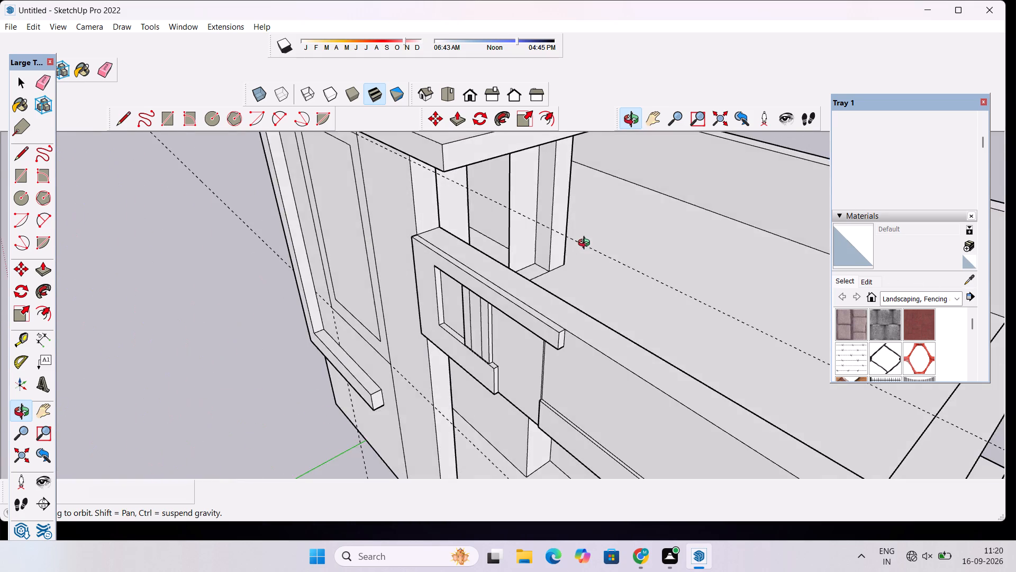
scroll(586, 244, "down", 4)
scroll(561, 221, "up", 6)
left_click_drag(593, 287, 546, 275)
scroll(538, 250, "up", 3)
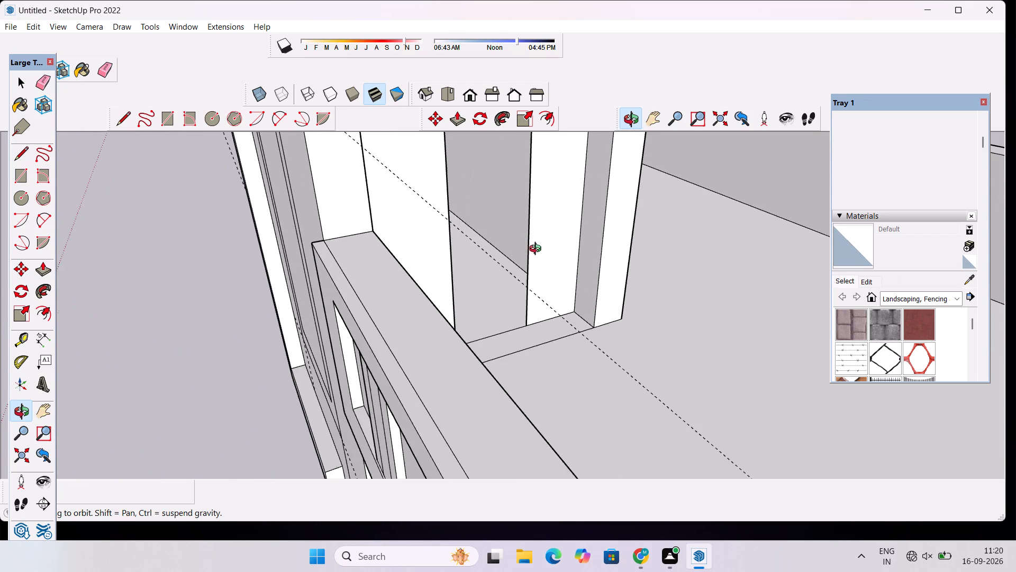
left_click_drag(541, 247, 545, 282, "shift")
scroll(541, 281, "down", 5)
left_click_drag(561, 311, 504, 207)
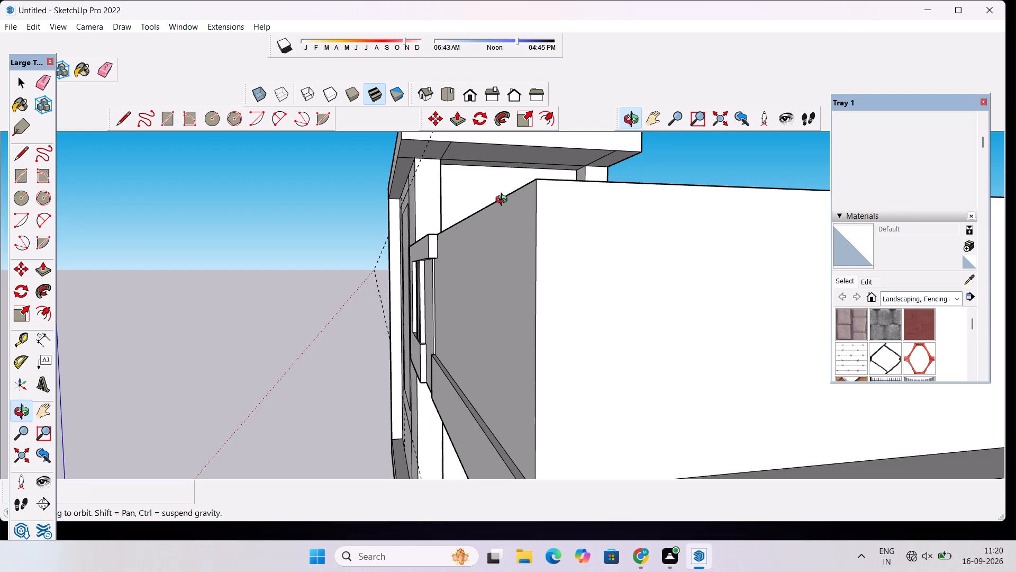
scroll(518, 190, "up", 3)
left_click_drag(526, 197, 504, 273)
scroll(566, 208, "down", 5)
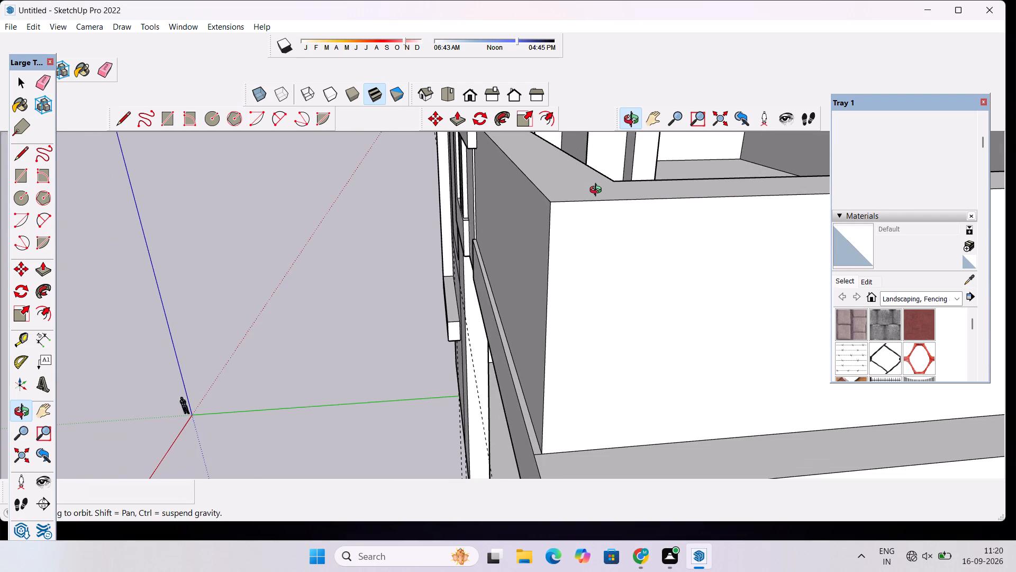
Push/Pull the set-back wall around the doorway 5' forward, flush with the front faces of the recess side walls.
left_click_drag(598, 187, 527, 365, "shift")
scroll(539, 315, "down", 5, "shift")
left_click_drag(589, 262, 568, 376, "shift")
scroll(557, 351, "up", 4, "shift")
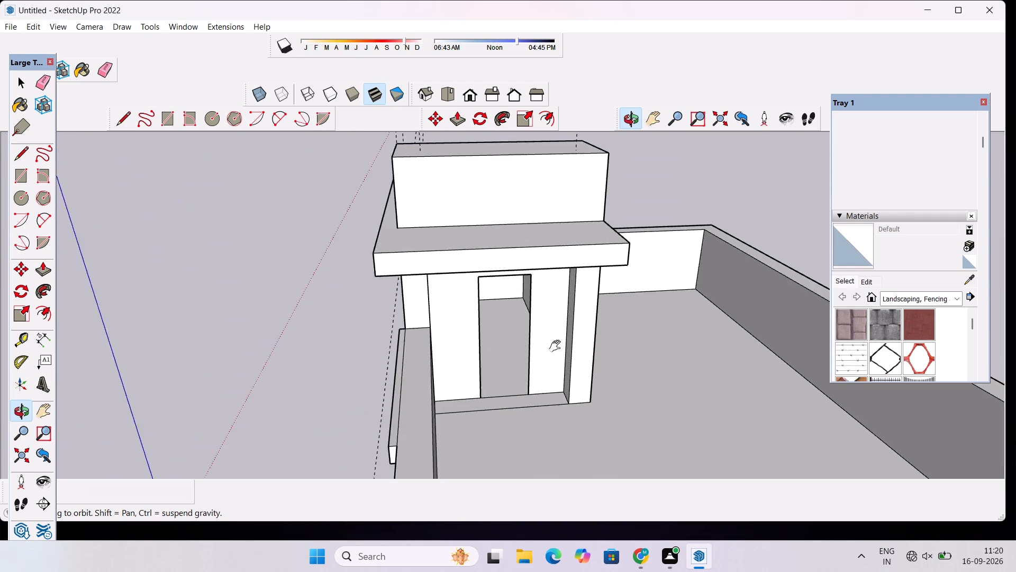
left_click_drag(556, 359, 537, 390, "shift")
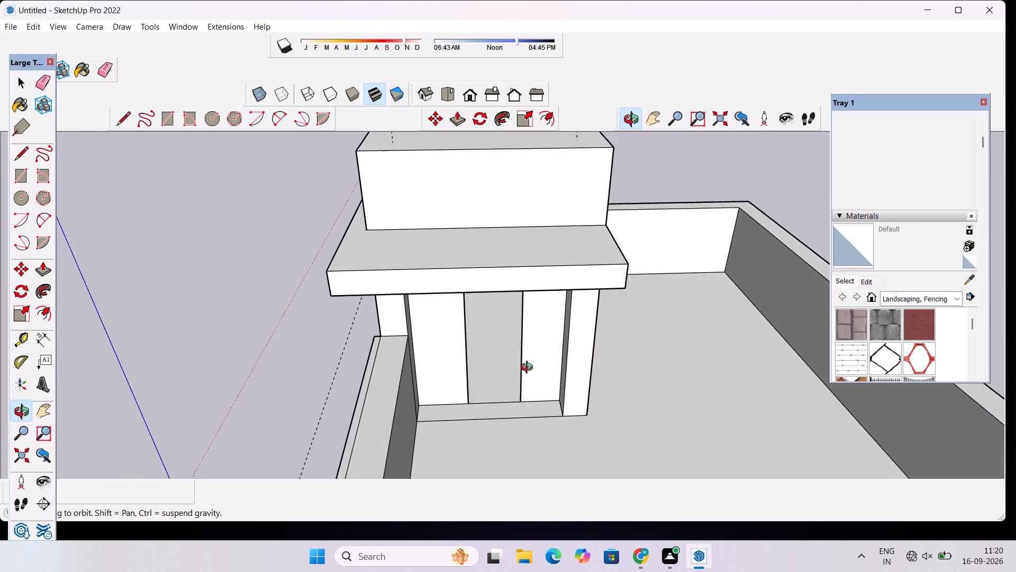
scroll(522, 363, "up", 3)
key("p")
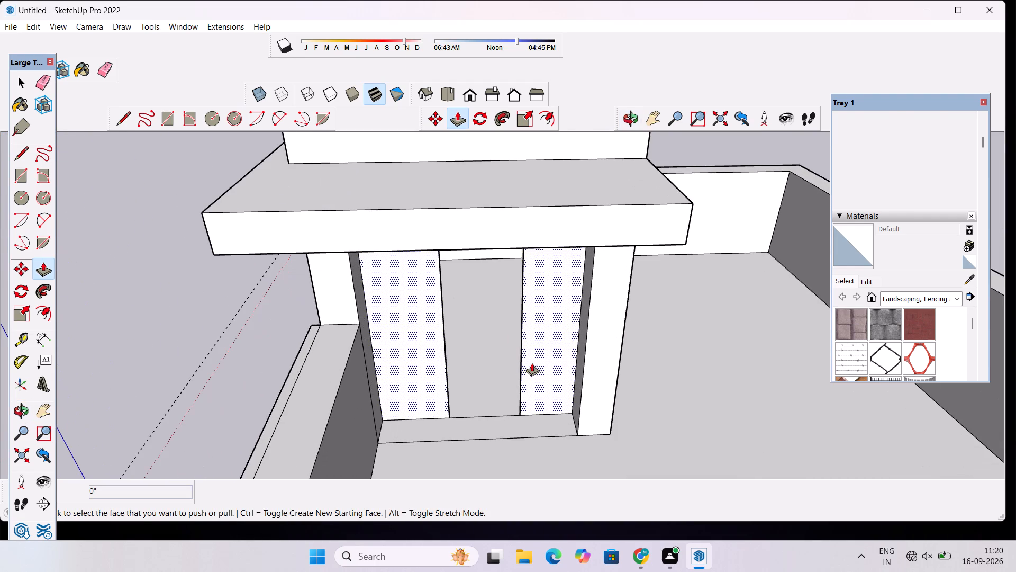
left_click(533, 363)
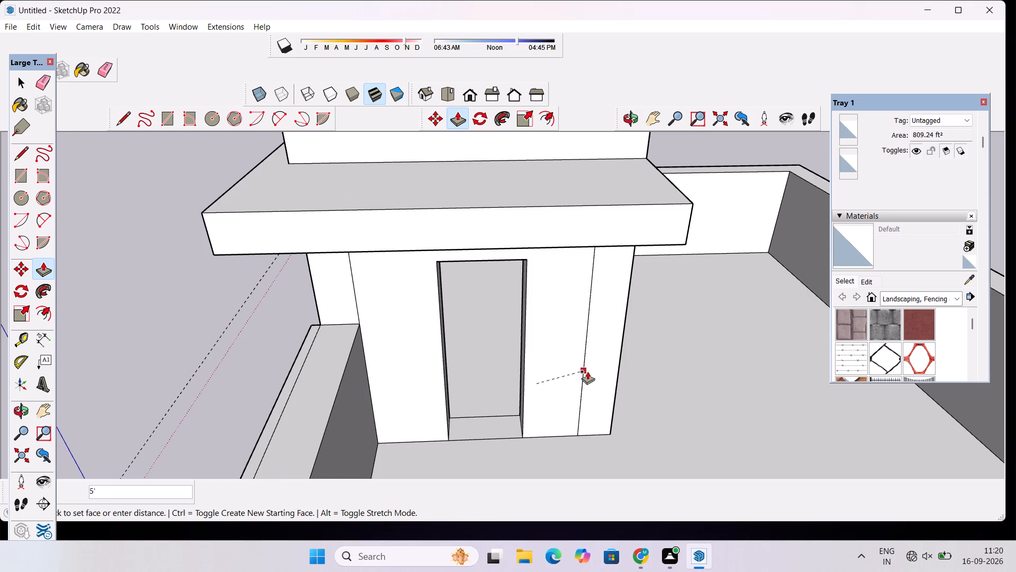
left_click(601, 363)
key("space")
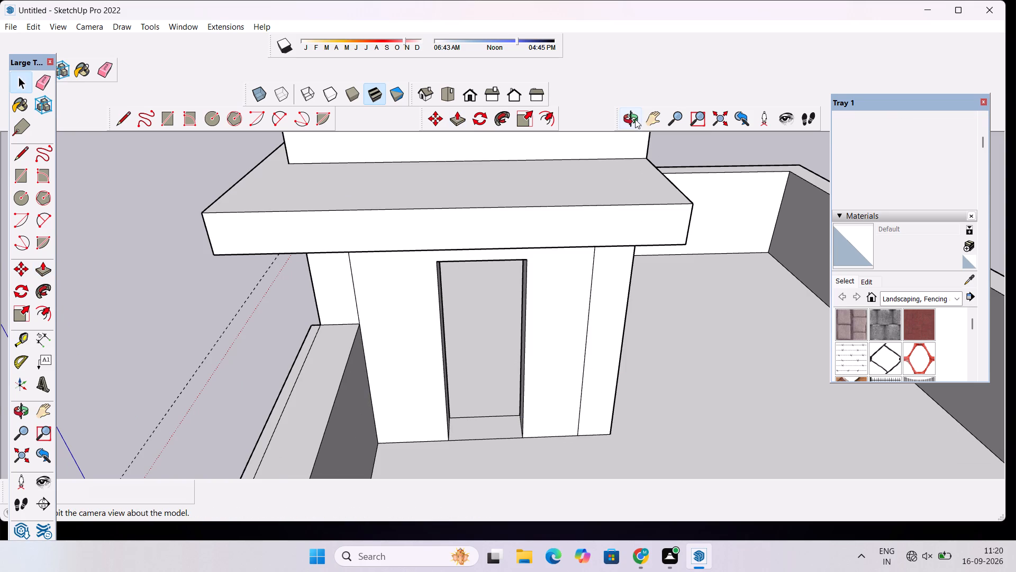
Erase the vertical seam line between the doorway wall and the side wall farther from the facade parapet.
left_click(635, 119)
left_click_drag(526, 369, 589, 327)
scroll(582, 295, "down", 4)
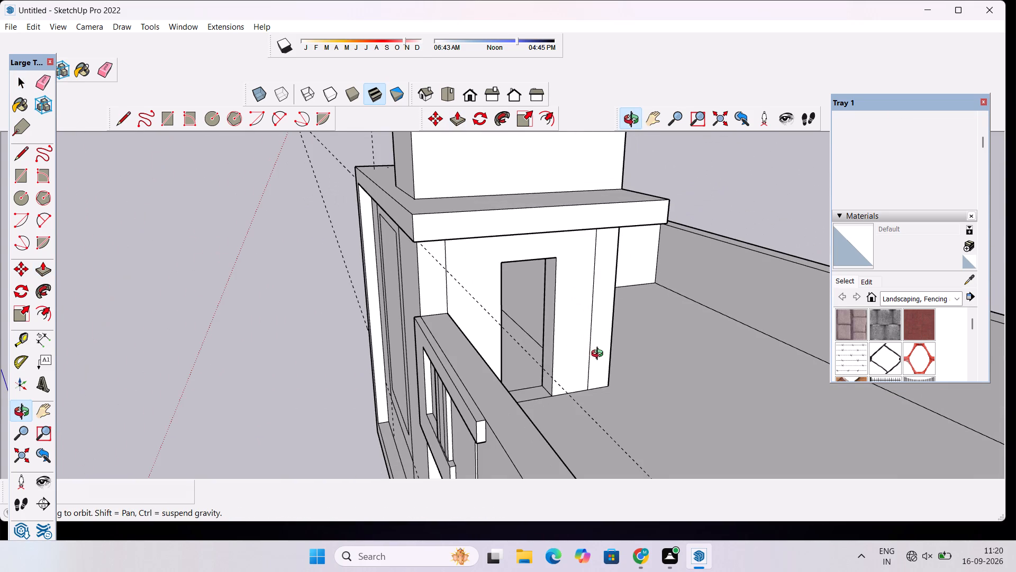
scroll(575, 350, "down", 3)
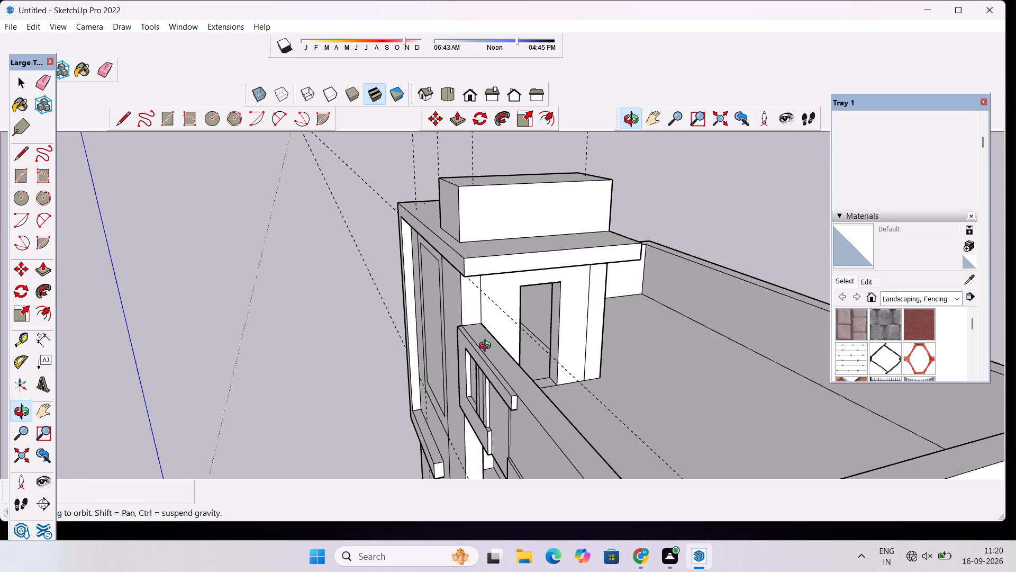
left_click_drag(597, 349, 535, 349)
scroll(514, 320, "up", 4)
left_click_drag(577, 374, 530, 399)
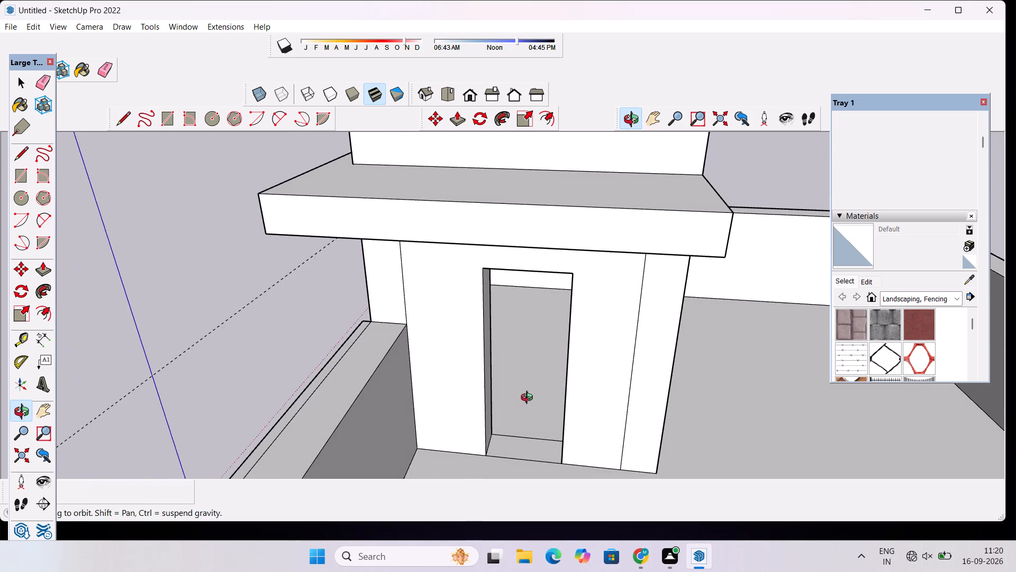
scroll(523, 398, "down", 8)
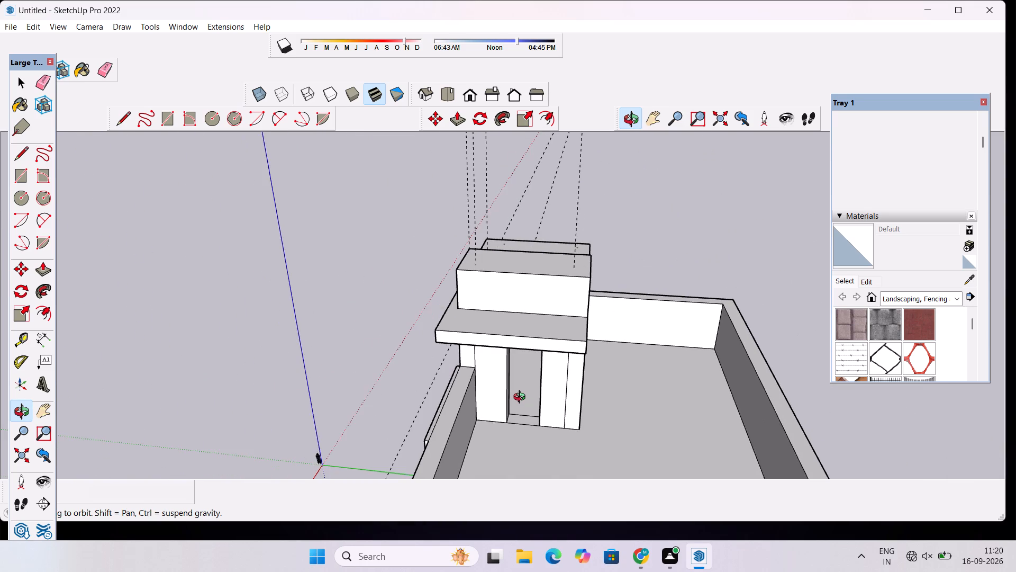
left_click_drag(461, 412, 628, 380)
scroll(621, 376, "up", 3)
left_click_drag(572, 369, 609, 376)
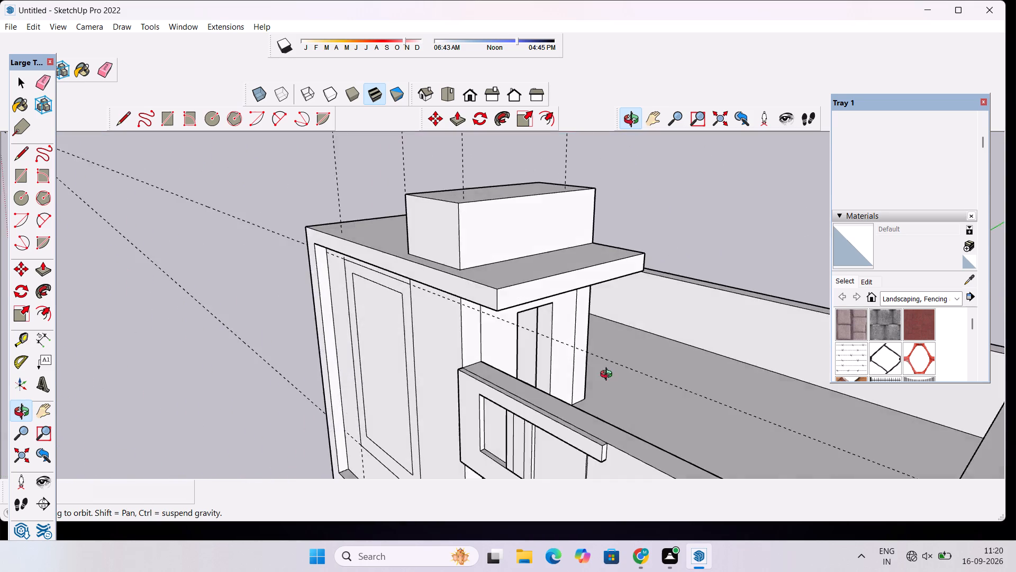
left_click_drag(609, 376, 596, 407)
scroll(572, 358, "up", 4)
left_click_drag(654, 380, 603, 373)
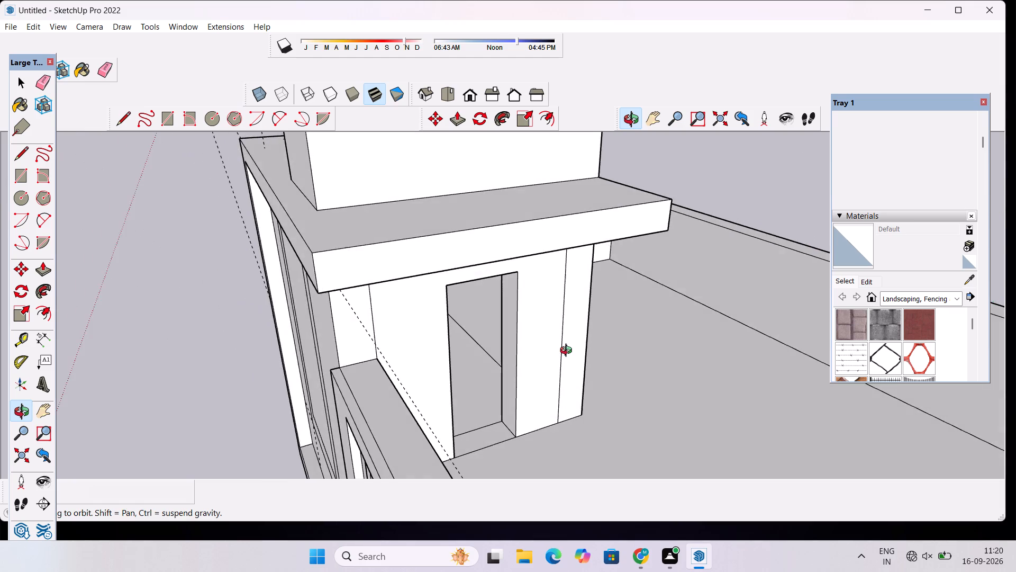
scroll(568, 352, "up", 3)
key("e")
left_click_drag(564, 304, 560, 322)
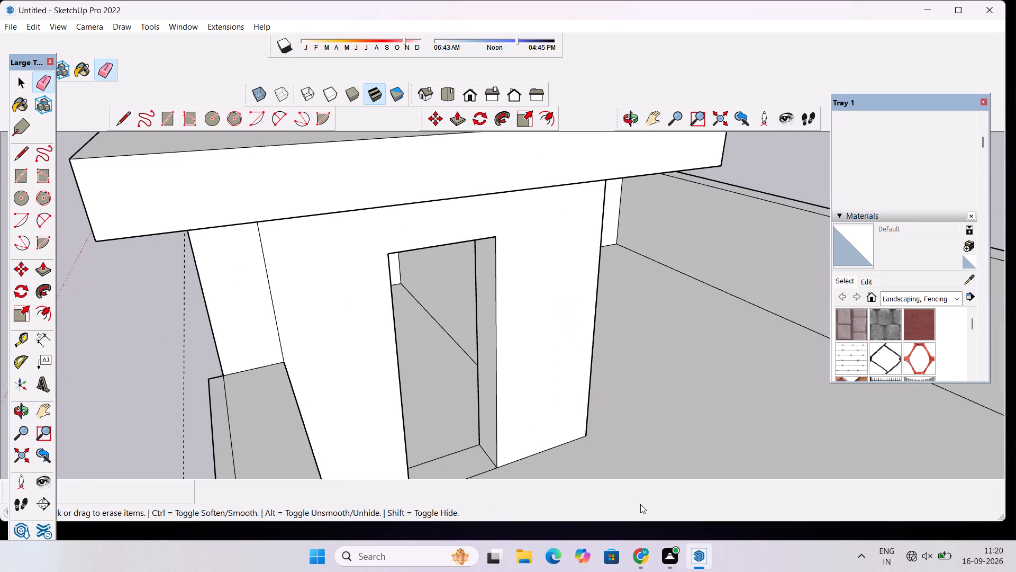
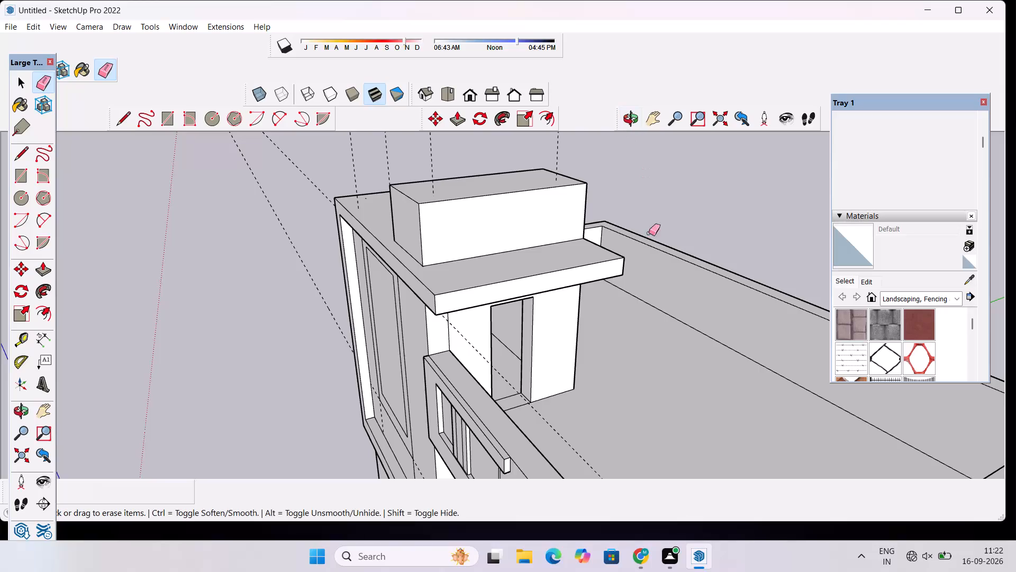
Examine the flush doorway wall, roof slab, parapet and front facade of the building from several angles.
left_click_drag(645, 265, 615, 266)
left_click(624, 115)
left_click_drag(648, 239, 585, 225)
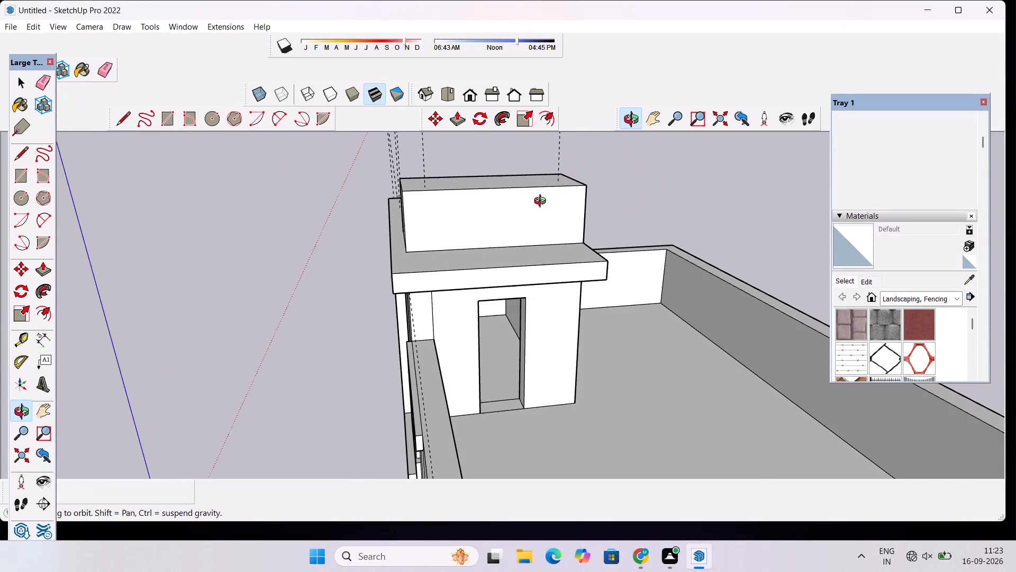
scroll(542, 202, "down", 5)
left_click_drag(476, 226, 586, 242)
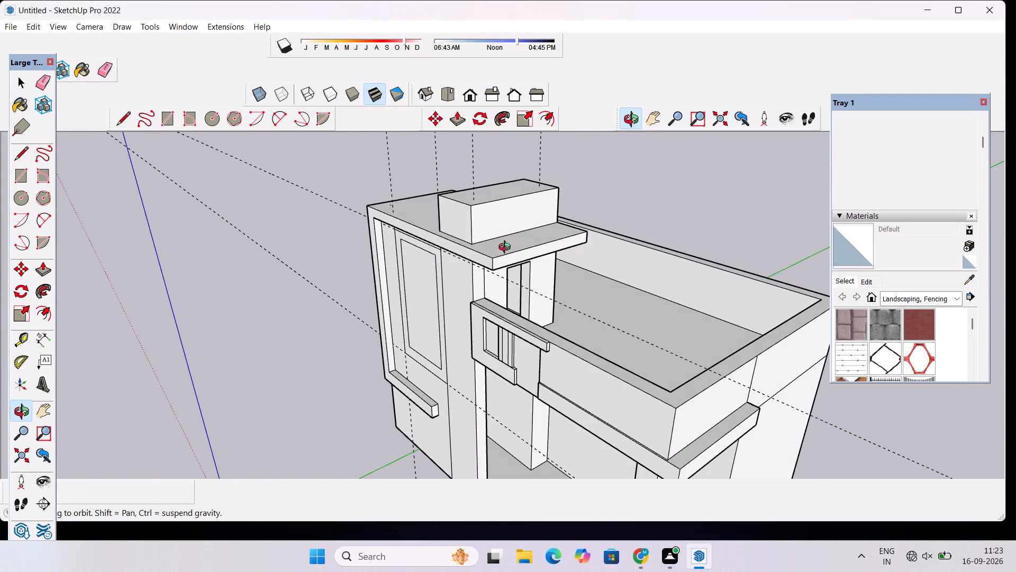
left_click_drag(507, 248, 574, 262)
left_click_drag(514, 255, 652, 255)
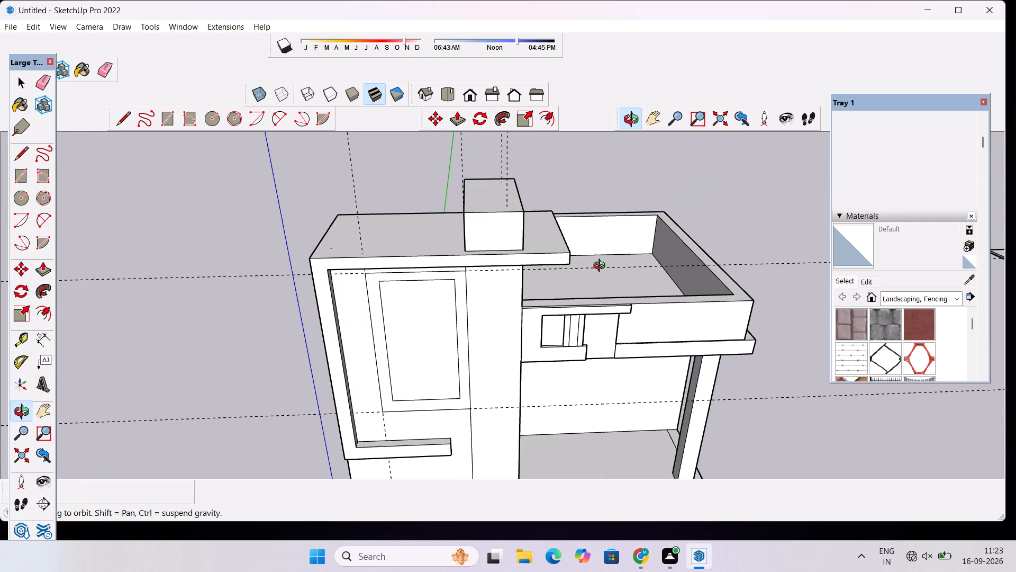
left_click_drag(622, 275, 540, 269)
scroll(522, 262, "down", 6)
left_click_drag(656, 291, 498, 277)
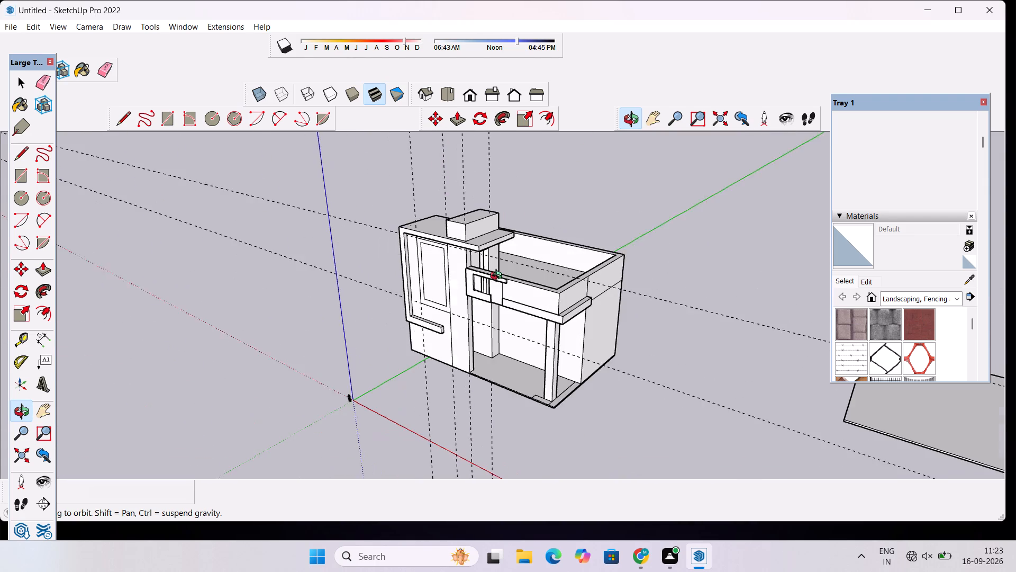
left_click_drag(498, 277, 497, 276)
scroll(660, 279, "up", 3)
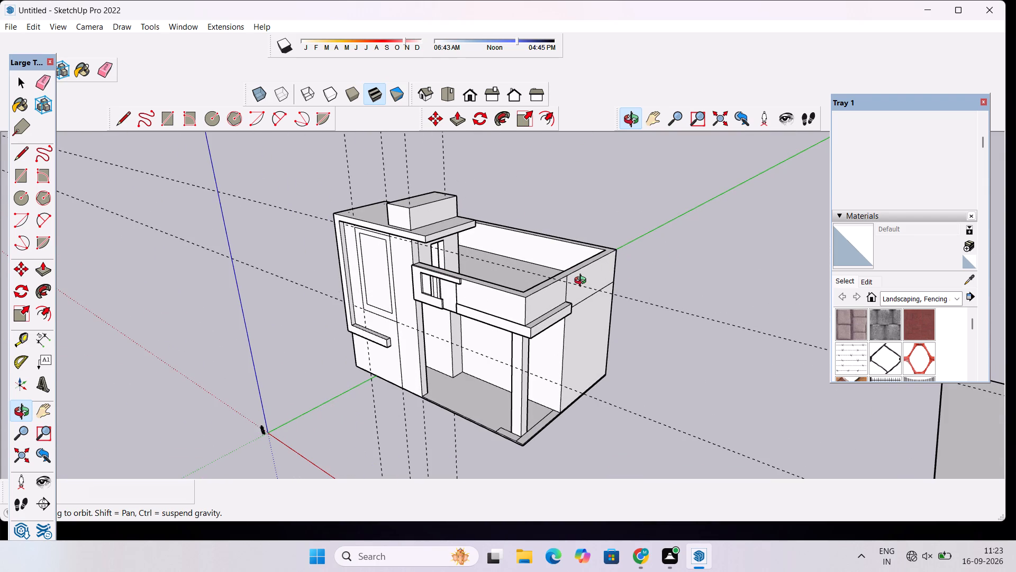
left_click_drag(583, 282, 721, 288, "shift")
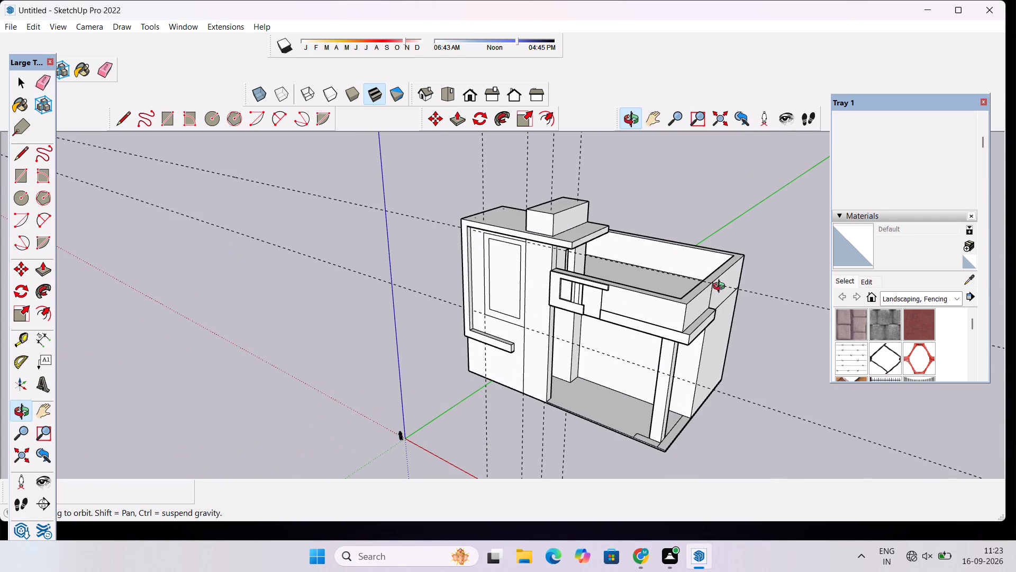
left_click_drag(721, 288, 779, 316, "shift")
left_click_drag(710, 324, 799, 318)
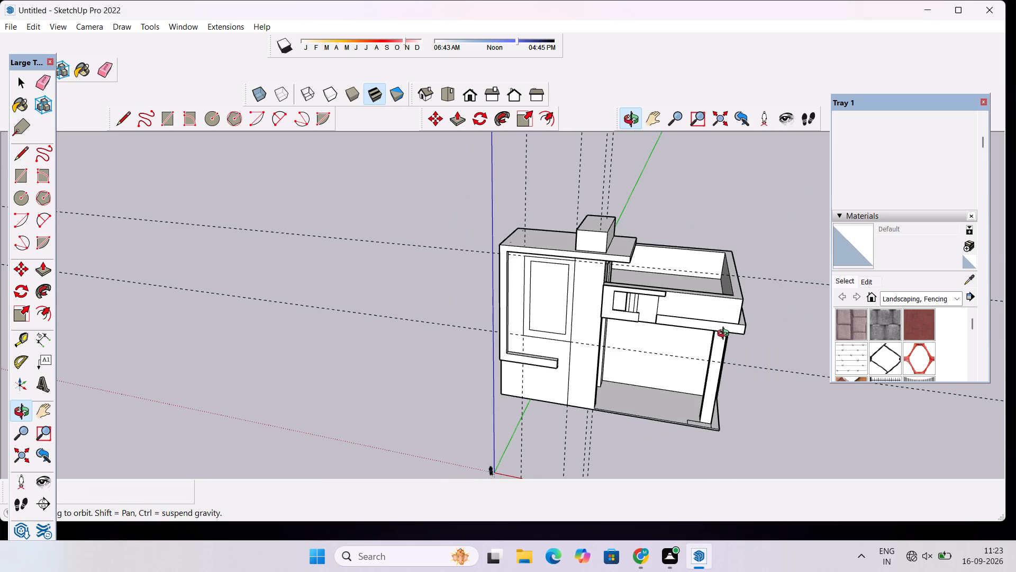
scroll(725, 335, "up", 5)
left_click_drag(730, 359, 603, 361)
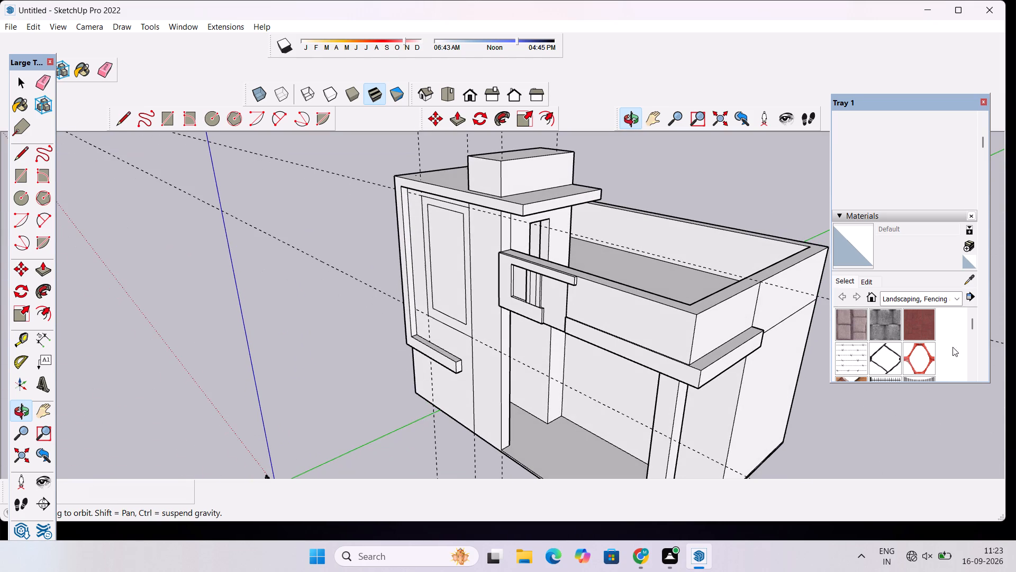
left_click_drag(553, 454, 567, 383)
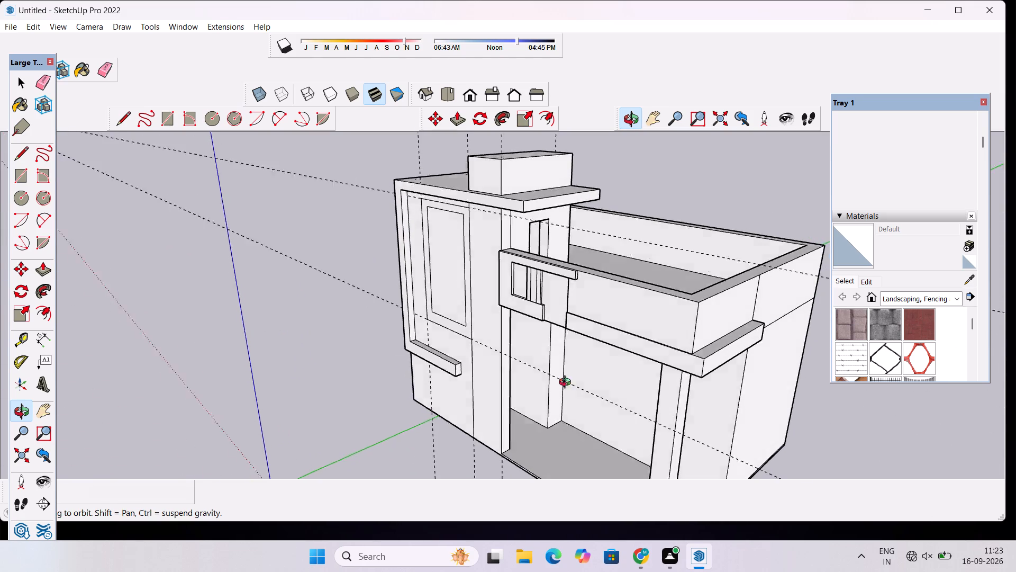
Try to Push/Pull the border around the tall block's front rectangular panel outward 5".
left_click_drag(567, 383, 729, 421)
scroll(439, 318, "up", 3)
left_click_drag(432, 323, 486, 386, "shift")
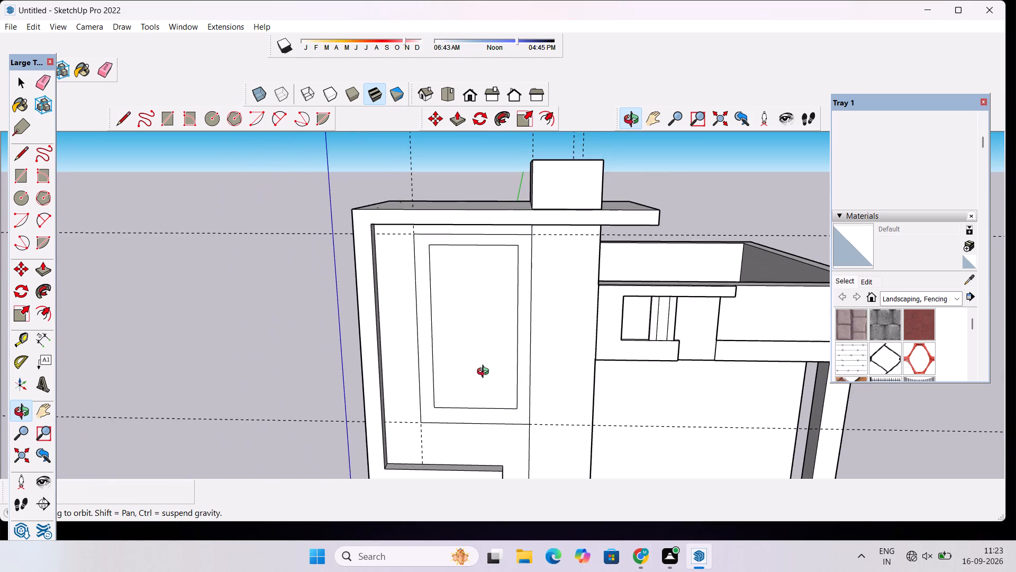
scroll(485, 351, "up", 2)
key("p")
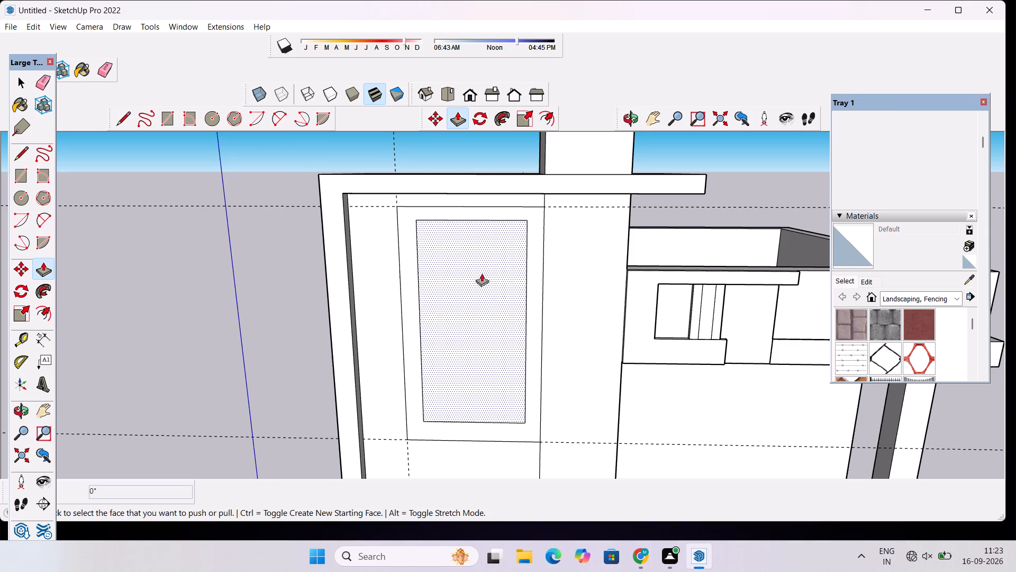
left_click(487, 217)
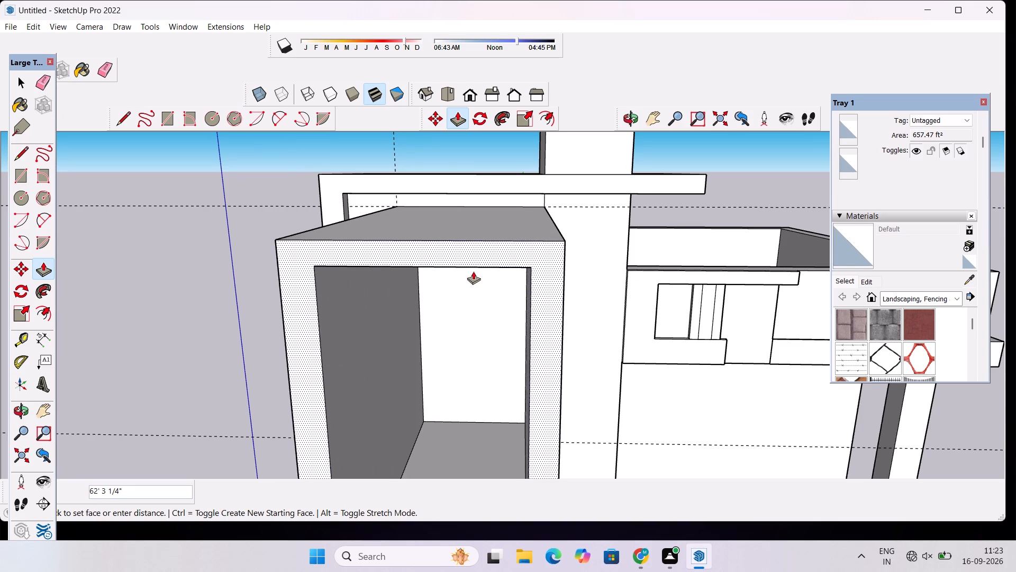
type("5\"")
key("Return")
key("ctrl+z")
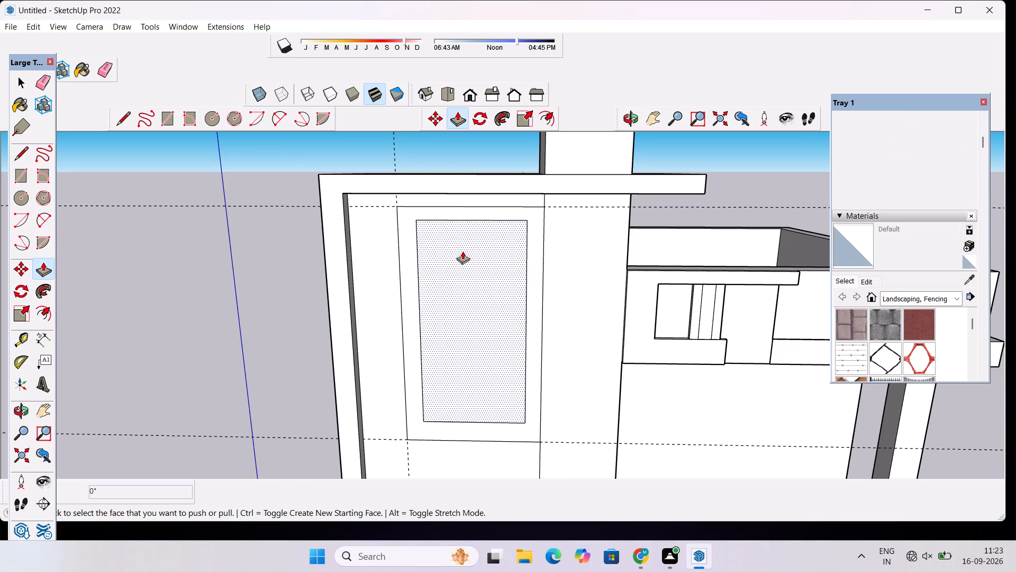
Push/Pull the border around the tall block's front rectangular panel 5' outward as a raised frame.
left_click(489, 215)
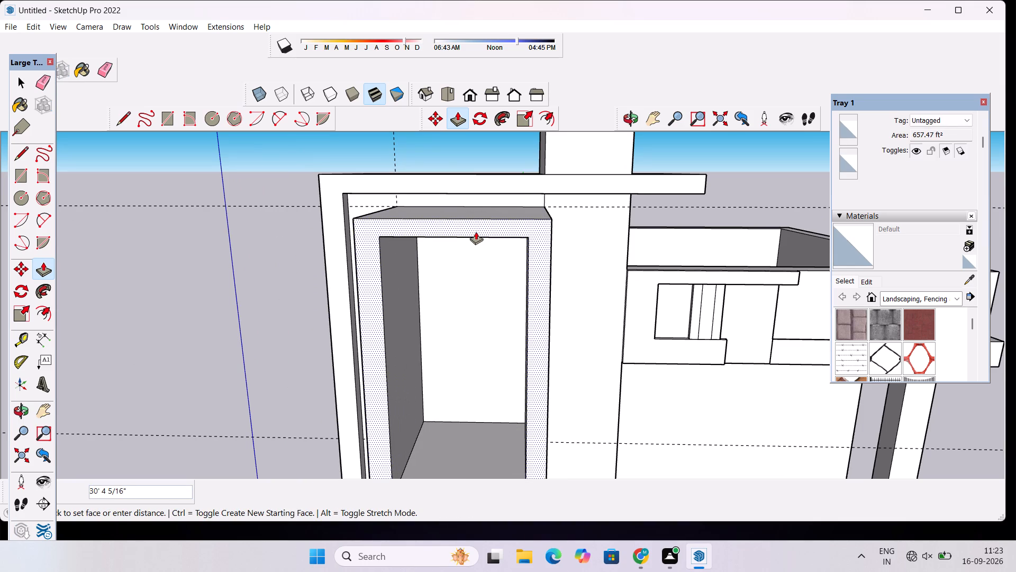
type("5'")
key("Return")
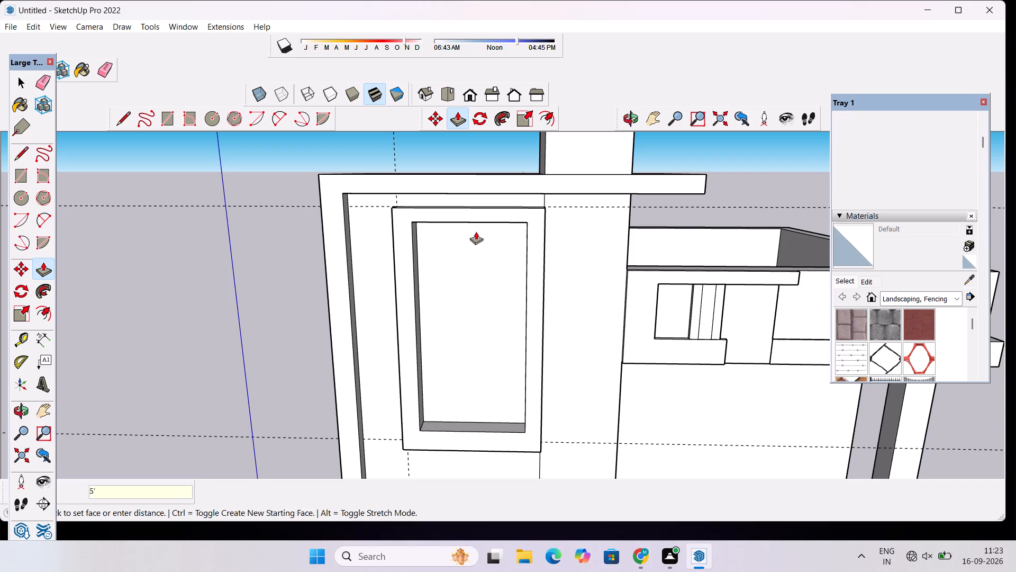
Examine the raised frame on the tall block's front and its relation to the roof slab, ledge and balcony.
left_click(625, 118)
left_click_drag(643, 242, 542, 237)
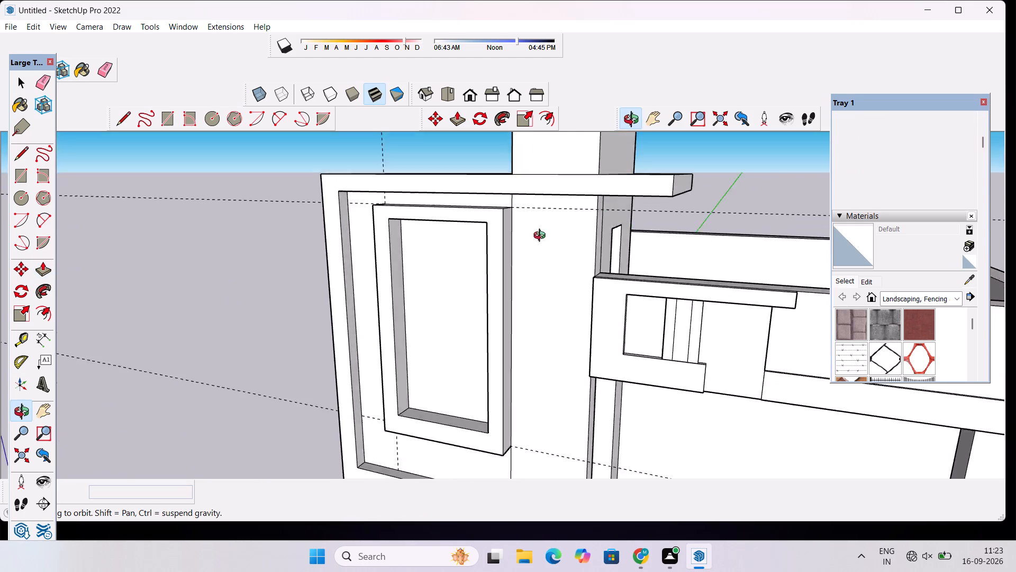
left_click_drag(542, 237, 531, 235)
scroll(518, 231, "down", 4)
left_click_drag(560, 271, 507, 293)
scroll(441, 260, "down", 5)
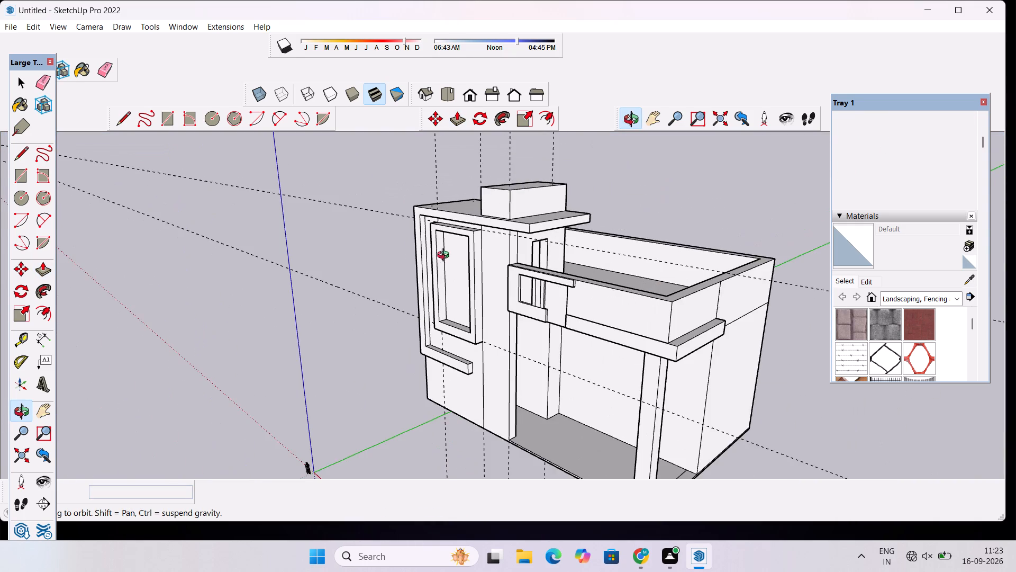
scroll(446, 256, "up", 5)
scroll(449, 213, "down", 4)
left_click_drag(446, 232, 484, 285)
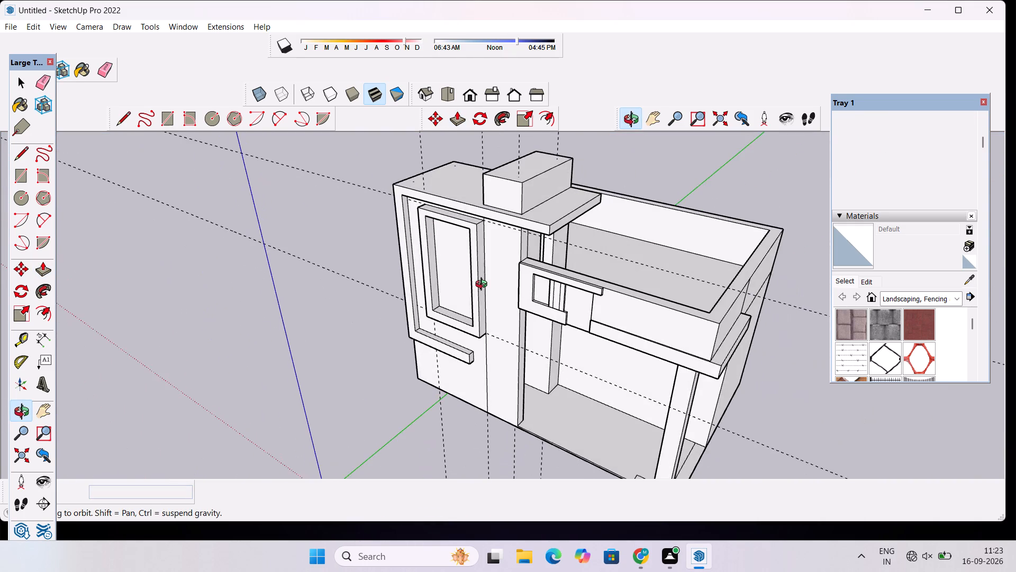
scroll(482, 252, "down", 5)
left_click_drag(444, 258, 466, 276)
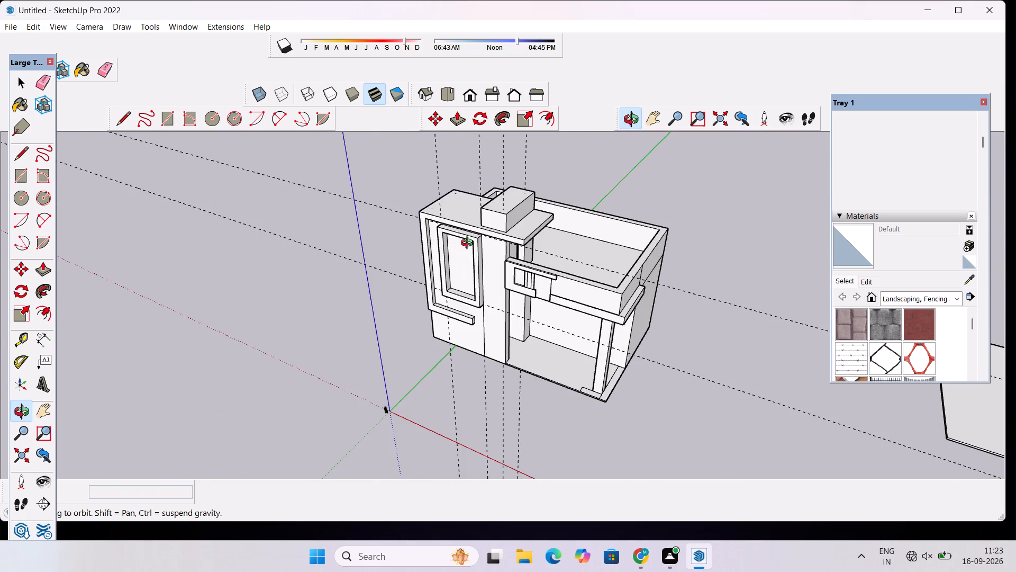
scroll(469, 244, "up", 4)
left_click_drag(441, 280, 522, 217)
left_click_drag(523, 219, 444, 234, "shift")
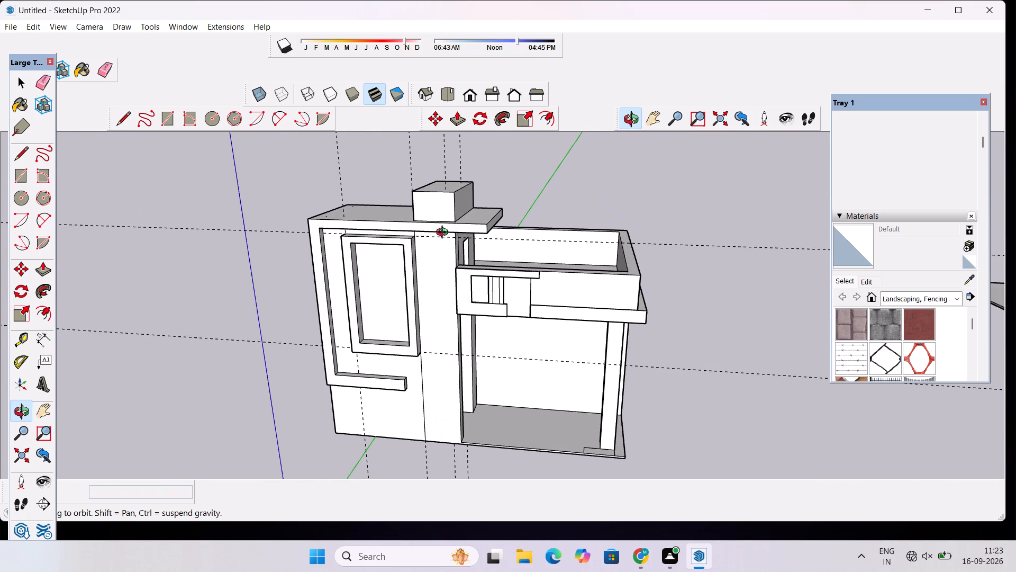
left_click_drag(456, 253, 441, 271)
scroll(426, 282, "down", 1)
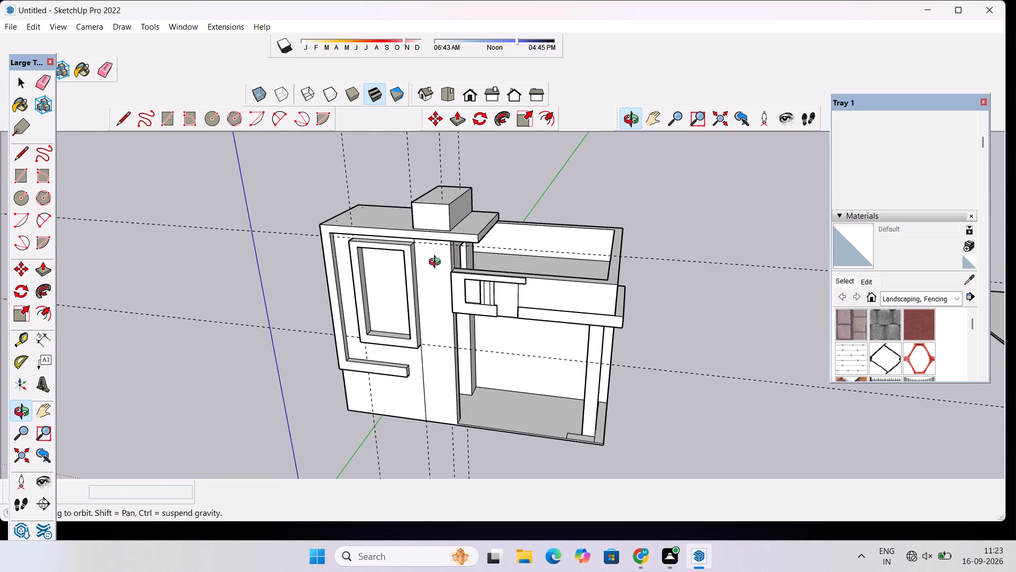
scroll(467, 261, "up", 3)
left_click_drag(467, 261, 451, 272)
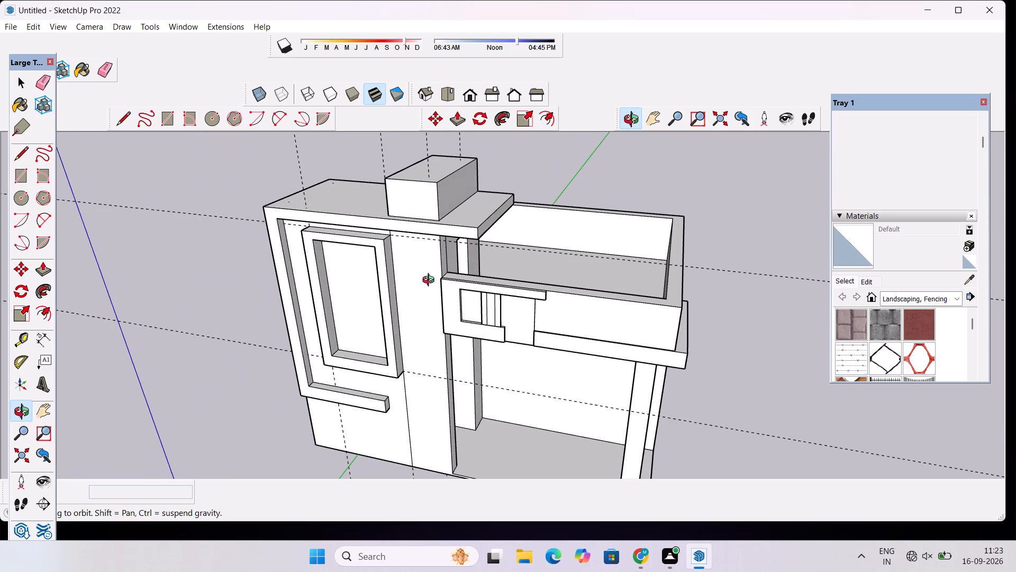
left_click_drag(378, 303, 439, 300)
left_click_drag(496, 351, 407, 331)
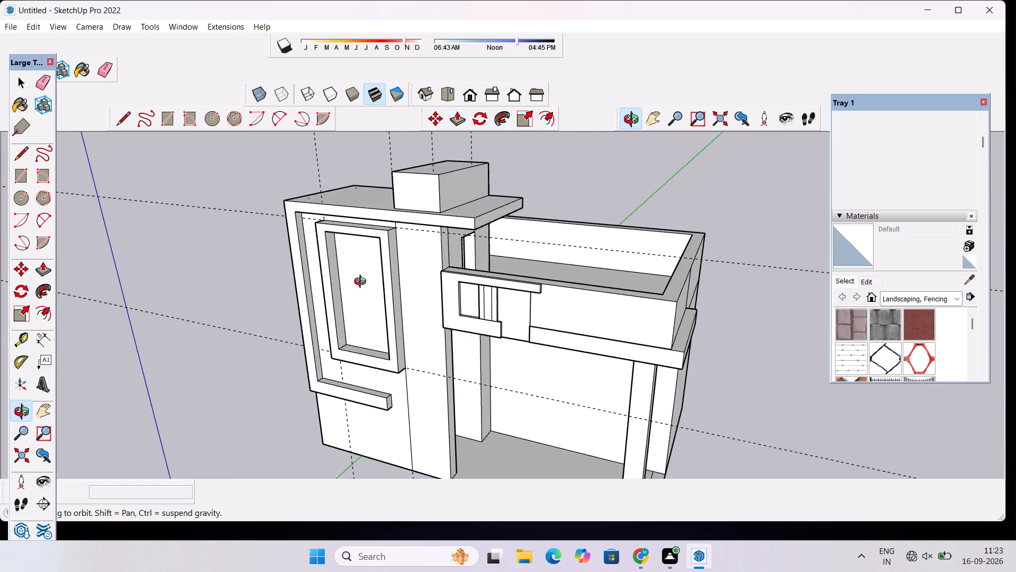
left_click_drag(363, 279, 484, 304, "shift")
left_click_drag(457, 275, 480, 328)
scroll(428, 289, "up", 3)
left_click_drag(425, 293, 520, 307)
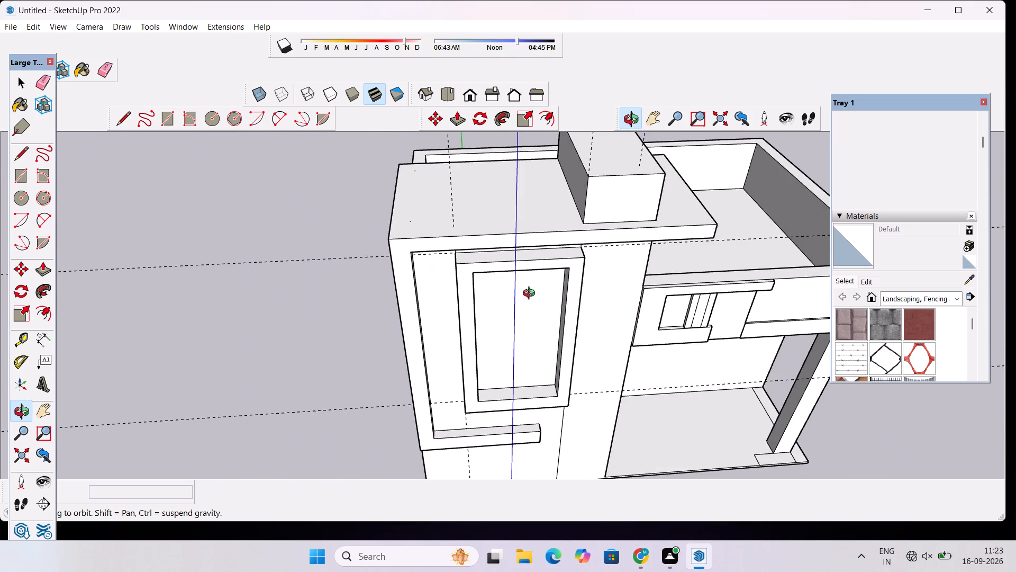
scroll(532, 292, "down", 3)
left_click_drag(537, 298, 533, 323, "shift")
scroll(533, 324, "down", 2)
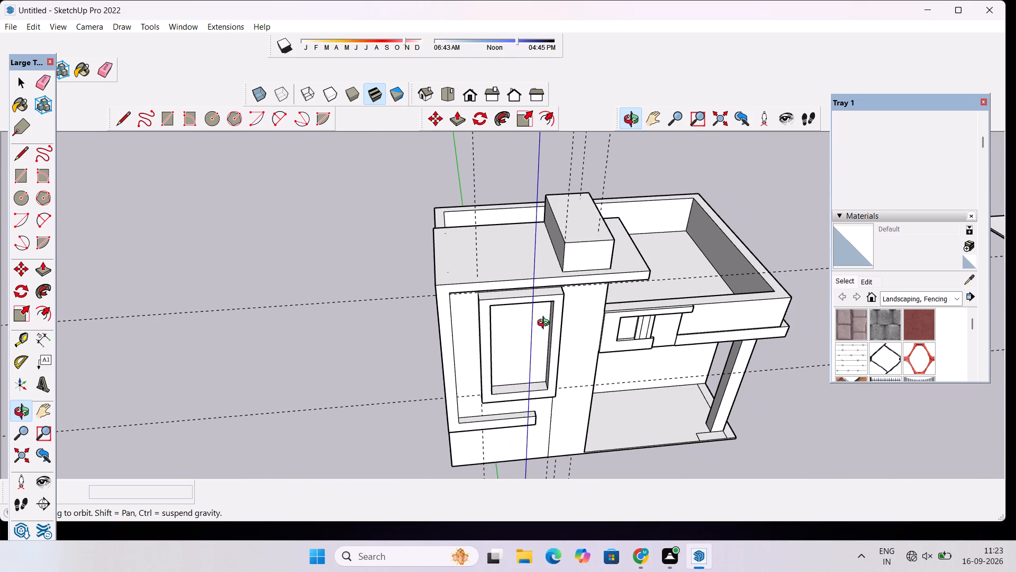
left_click_drag(546, 324, 491, 320)
left_click_drag(480, 315, 482, 325)
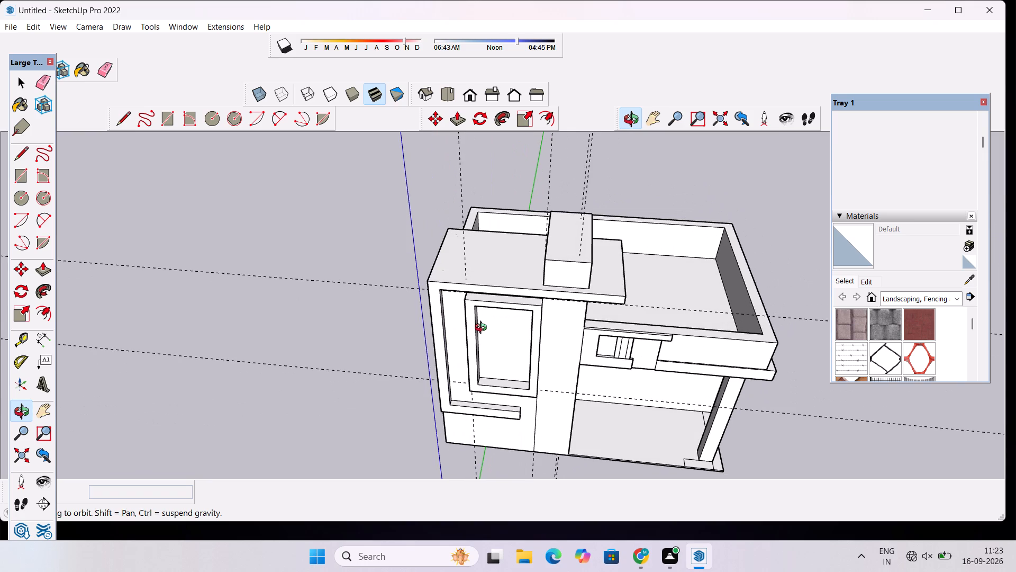
left_click_drag(483, 329, 486, 305)
left_click_drag(491, 299, 482, 302)
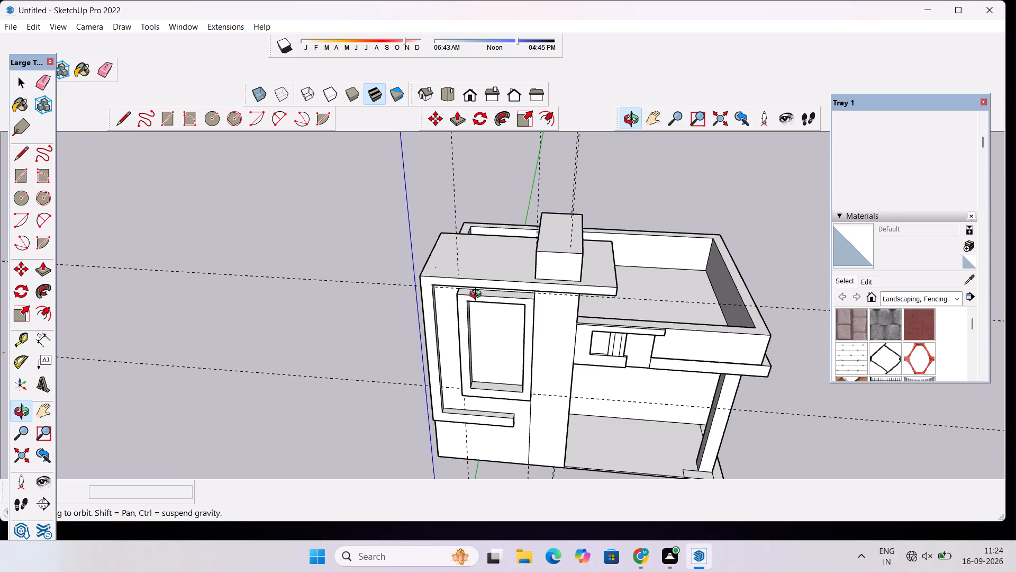
scroll(482, 308, "up", 1)
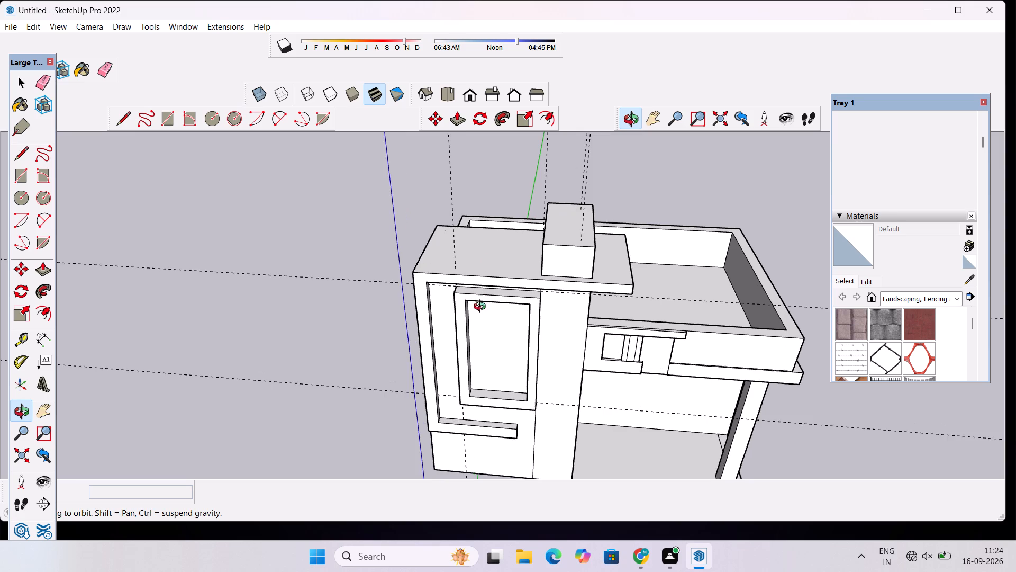
scroll(450, 314, "down", 2)
left_click_drag(427, 353, 455, 316)
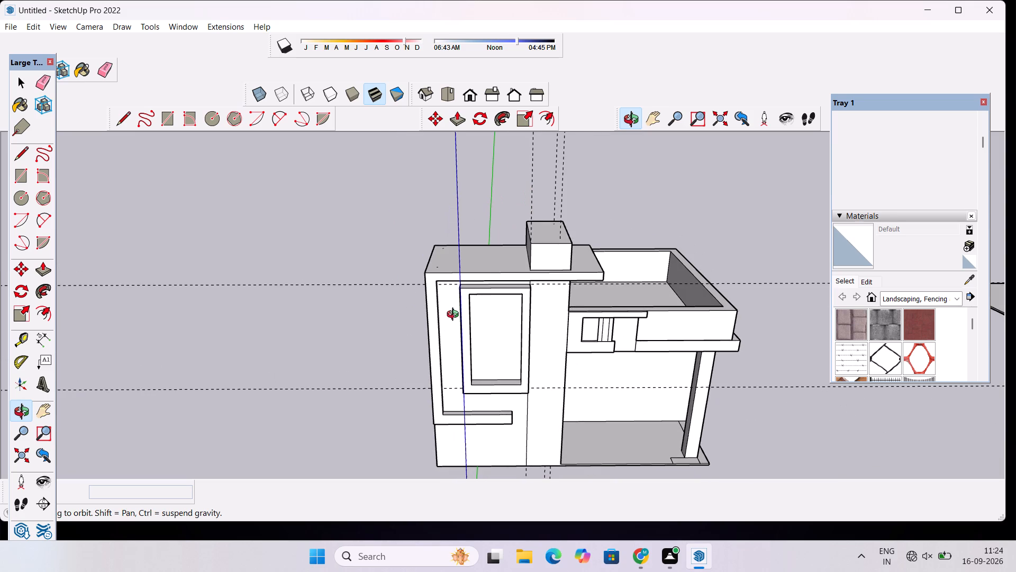
scroll(456, 316, "down", 5)
Erase the stray edge running along the base of the tall block's plain side wall.
left_click_drag(427, 334, 713, 249)
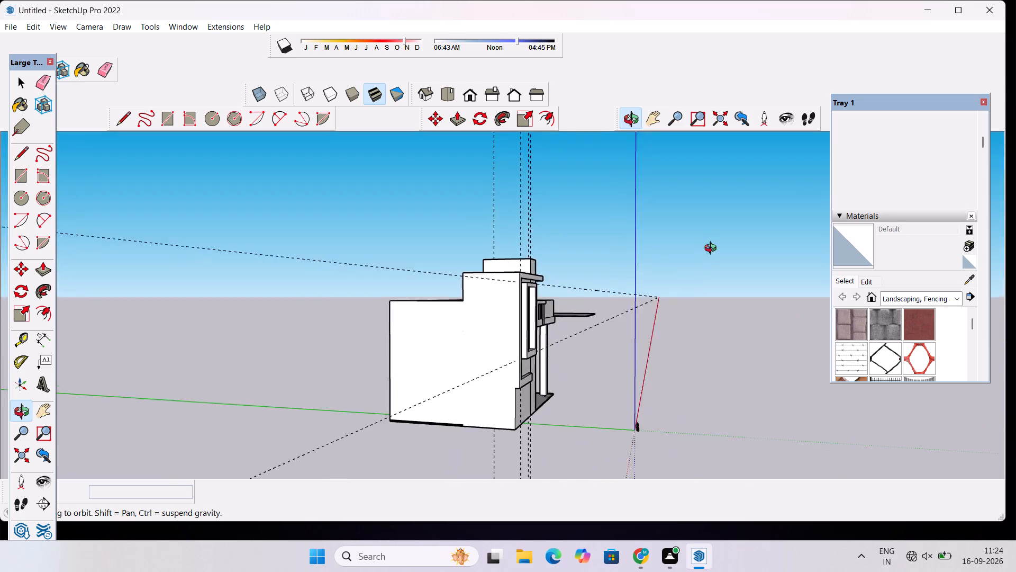
left_click_drag(713, 249, 470, 314)
left_click_drag(480, 362, 592, 218)
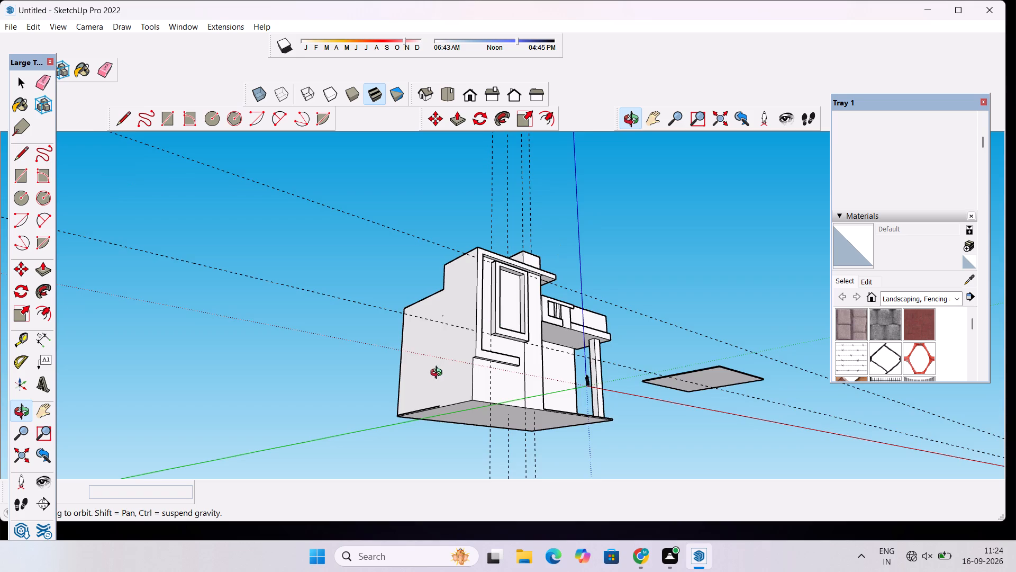
scroll(438, 378, "down", 4)
left_click_drag(466, 307, 515, 413)
scroll(436, 422, "up", 8)
left_click_drag(435, 387, 524, 460)
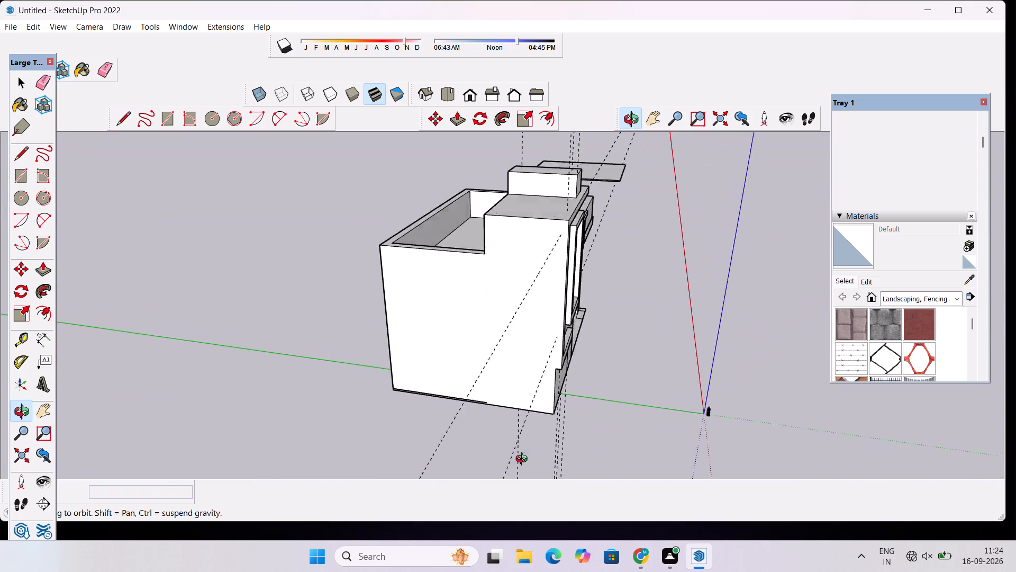
left_click_drag(524, 460, 525, 464)
left_click_drag(549, 418, 461, 306)
scroll(366, 312, "up", 1)
left_click_drag(374, 311, 415, 372)
scroll(462, 355, "up", 3)
scroll(398, 355, "up", 7)
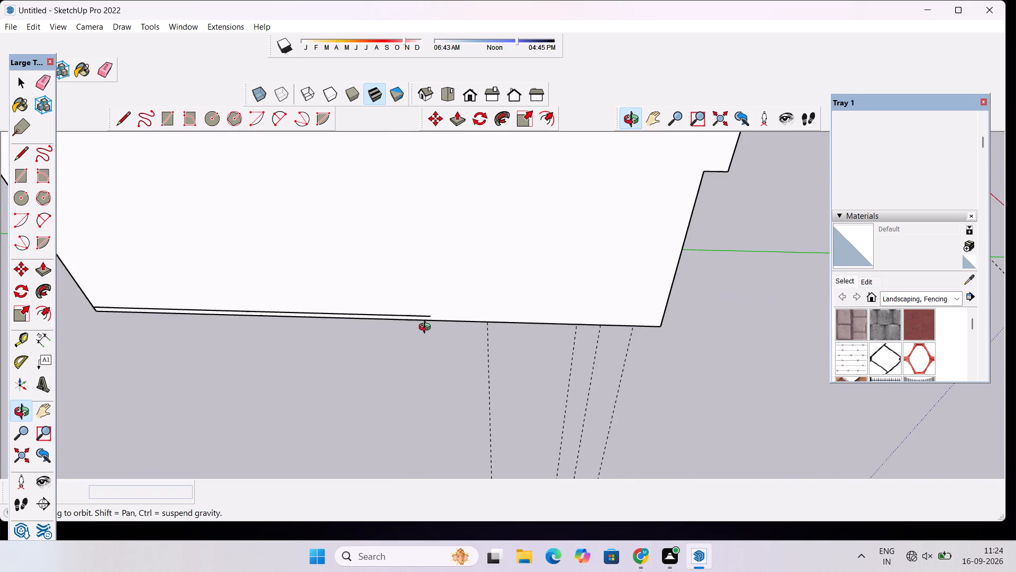
scroll(427, 328, "up", 5)
key("e")
left_click_drag(424, 293, 425, 309)
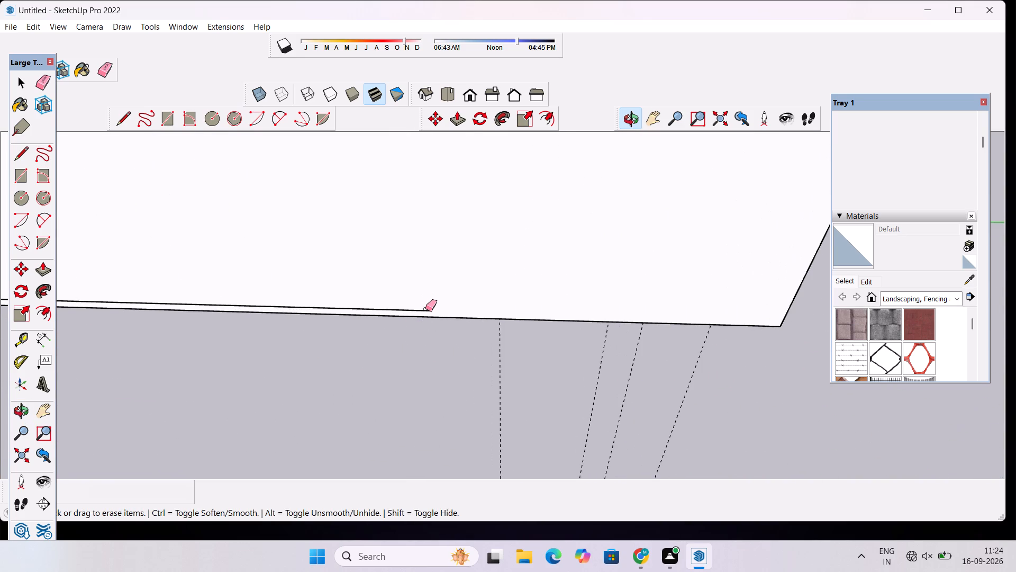
left_click(425, 309)
Examine the front facade, lower ledge, raised frame and open porch at ground level and from above.
left_click(633, 119)
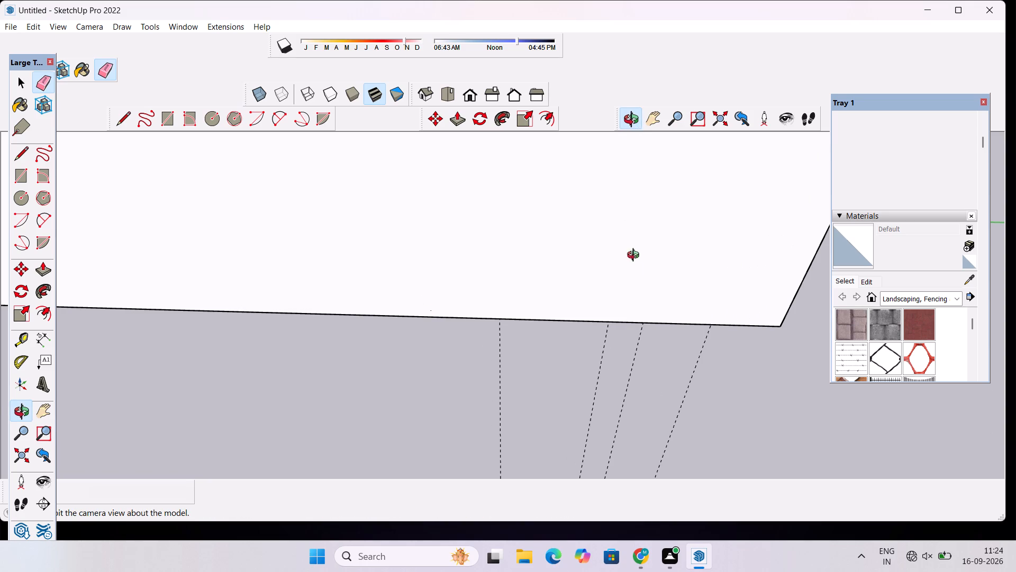
left_click_drag(636, 280, 290, 233)
scroll(260, 226, "down", 7)
left_click_drag(277, 372, 362, 303)
scroll(366, 290, "down", 5)
left_click_drag(421, 287, 325, 303)
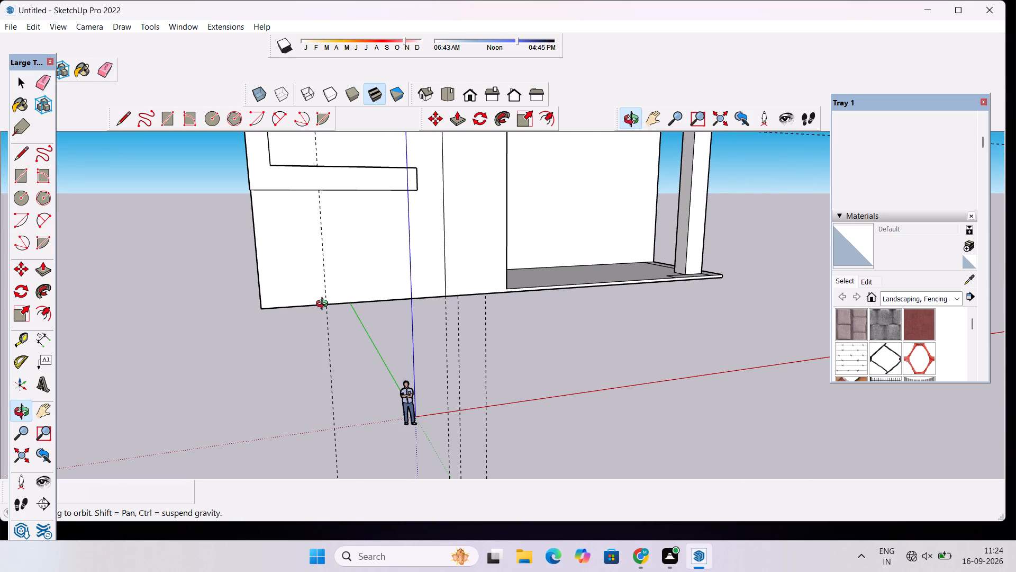
scroll(326, 300, "down", 5)
left_click_drag(476, 330, 424, 348)
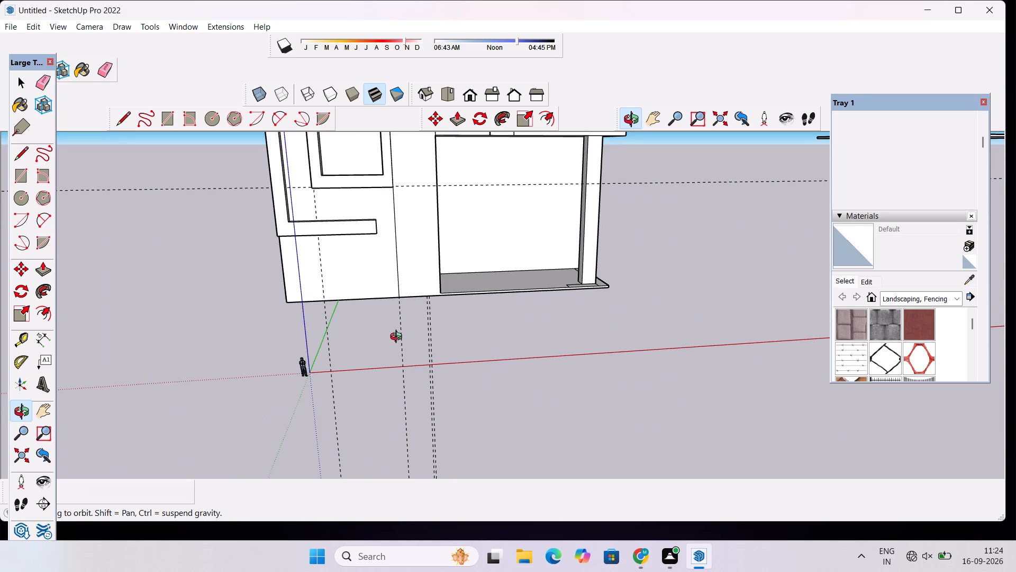
left_click_drag(407, 317, 324, 386, "shift")
scroll(320, 364, "down", 5)
left_click_drag(260, 337, 465, 317)
left_click_drag(470, 321, 352, 347)
scroll(380, 305, "up", 4)
left_click_drag(300, 312, 427, 322)
scroll(446, 320, "up", 2)
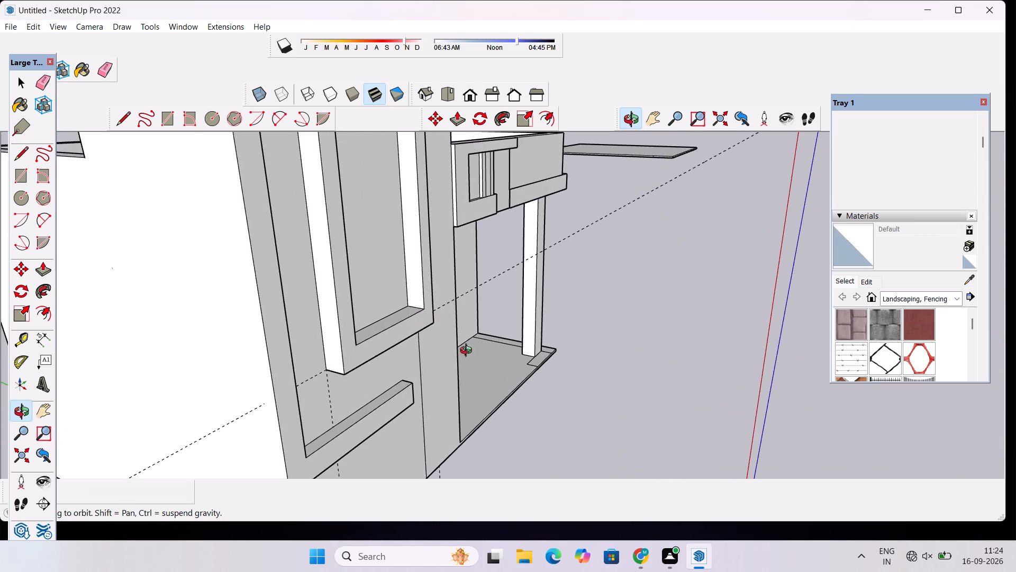
left_click_drag(489, 359, 406, 368)
left_click_drag(447, 370, 368, 367)
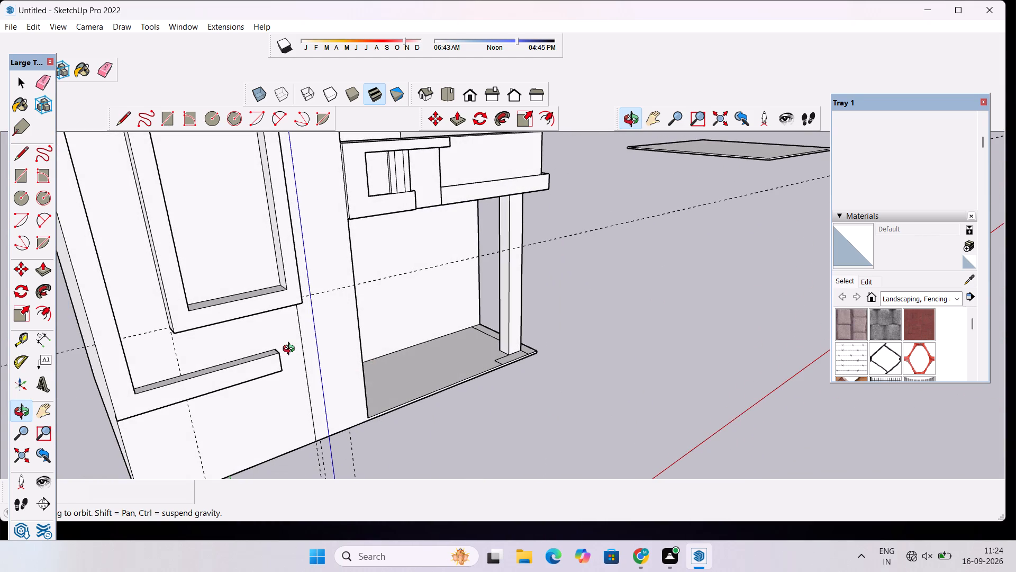
left_click_drag(513, 347, 381, 343)
left_click_drag(375, 327, 422, 450, "shift")
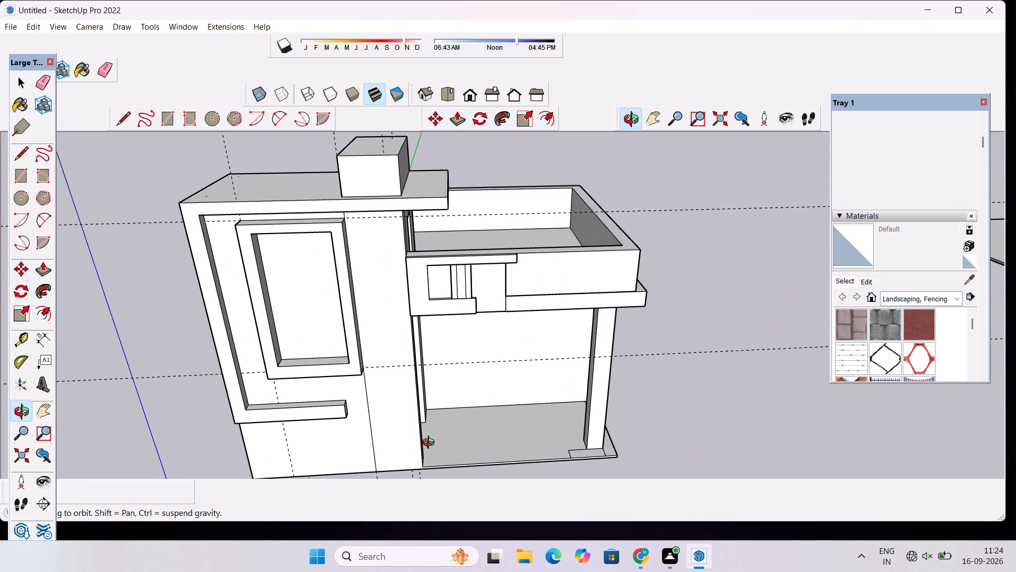
Erase the remaining dashed guide lines crossing the facade and rising above the roof box.
scroll(430, 387, "up", 3)
left_click_drag(626, 424, 522, 408)
scroll(507, 368, "down", 3)
left_click_drag(500, 368, 609, 421, "shift")
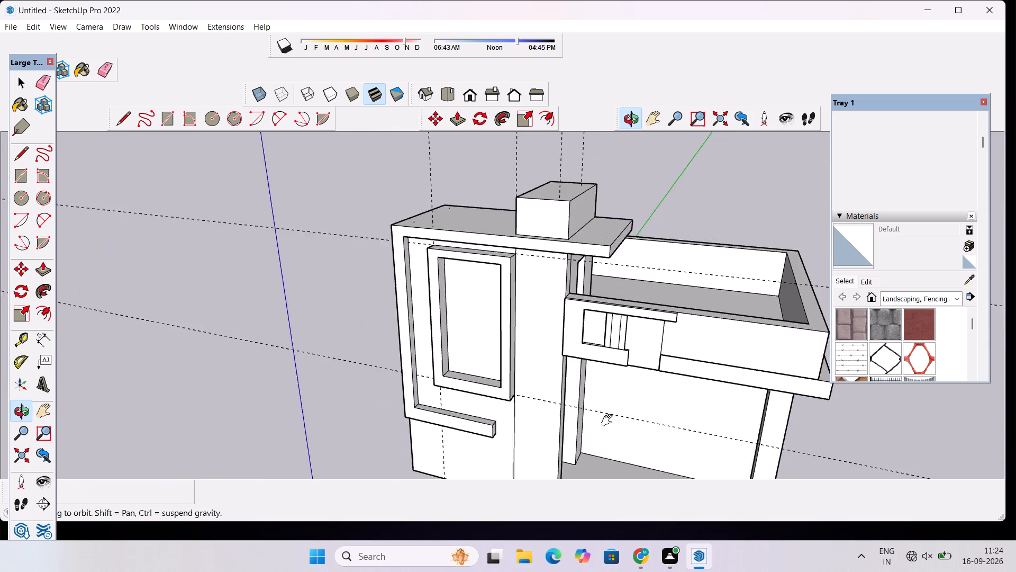
left_click_drag(609, 421, 620, 427, "shift")
key("e")
left_click_drag(354, 223, 358, 369)
left_click_drag(452, 172, 438, 180)
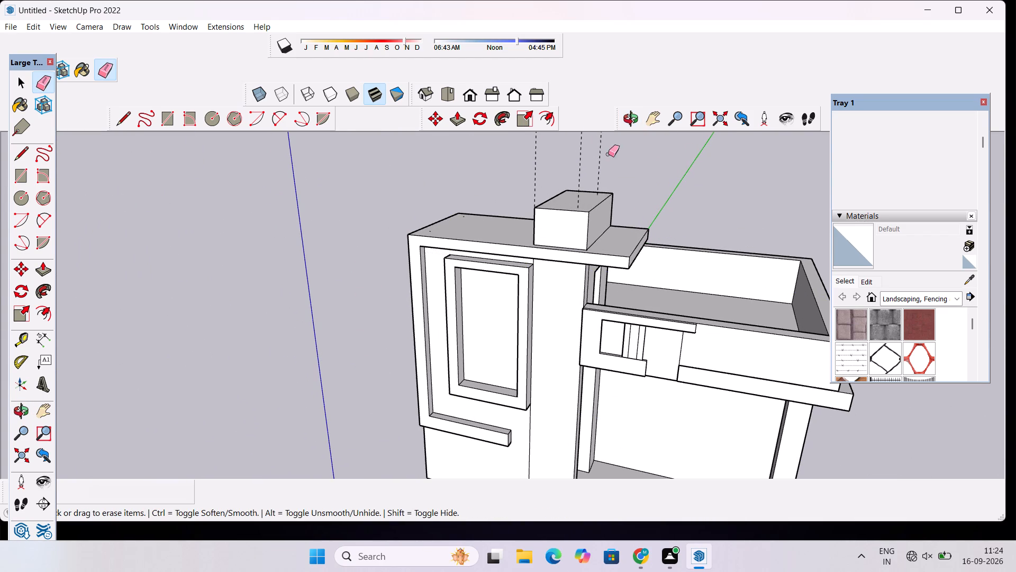
left_click_drag(616, 155, 524, 176)
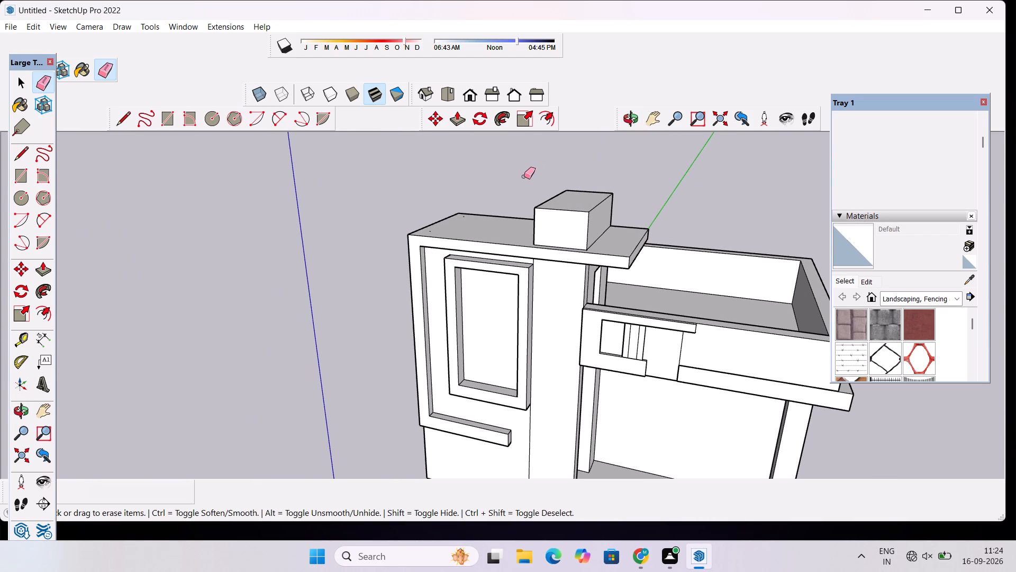
Examine the whole front facade, including the raised frame, roof slab, balcony and porch, without guide lines.
scroll(526, 190, "down", 2)
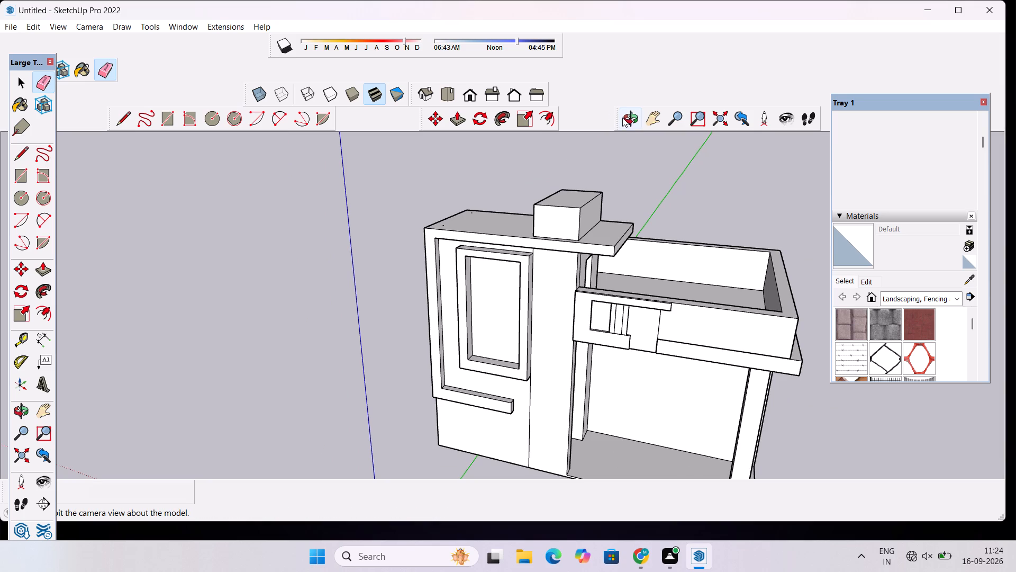
left_click(622, 118)
left_click_drag(466, 241, 530, 236)
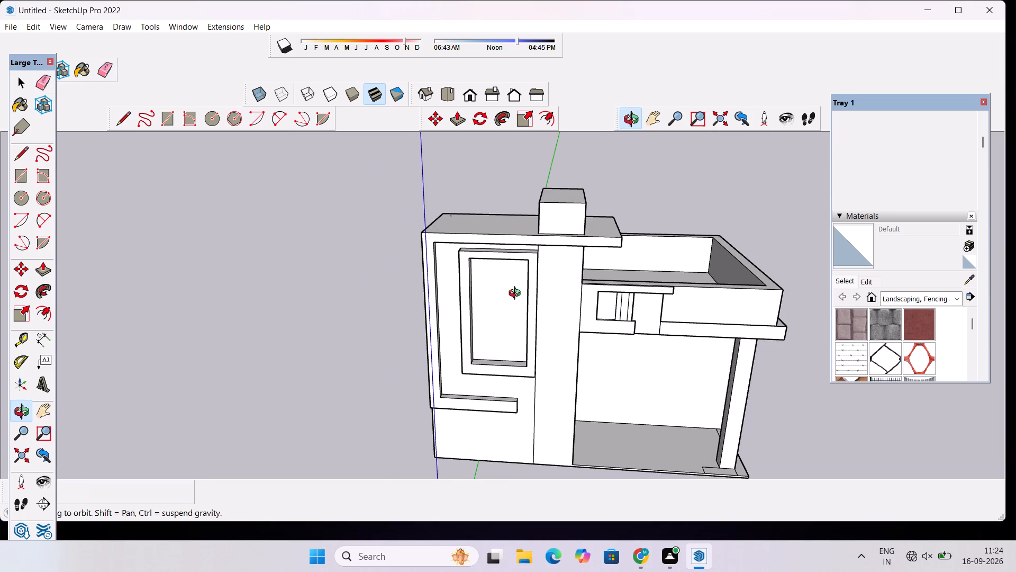
scroll(507, 305, "down", 4)
left_click_drag(448, 406, 614, 302)
scroll(592, 345, "up", 1)
left_click_drag(606, 342, 549, 363)
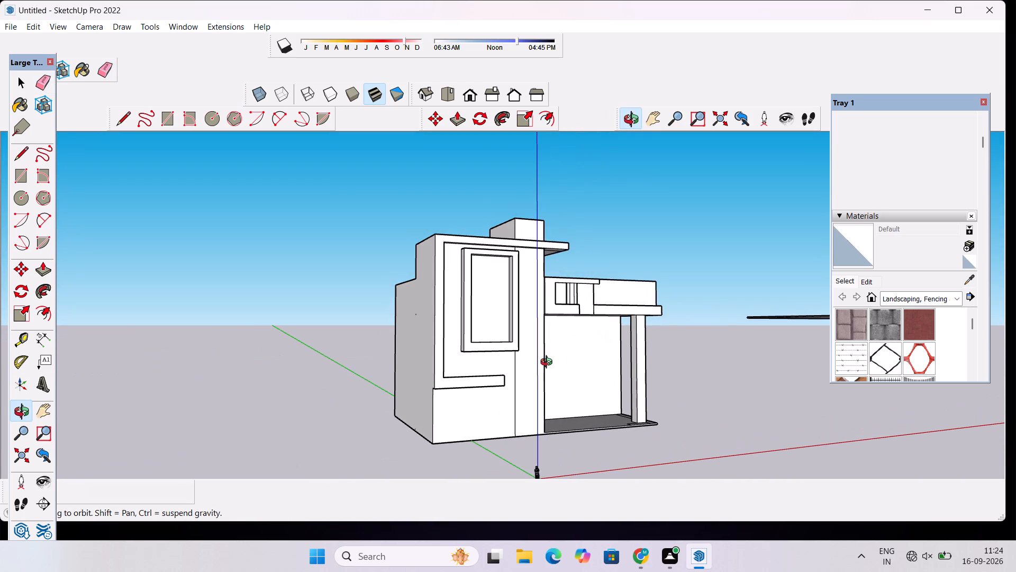
left_click_drag(567, 369, 495, 365, "shift")
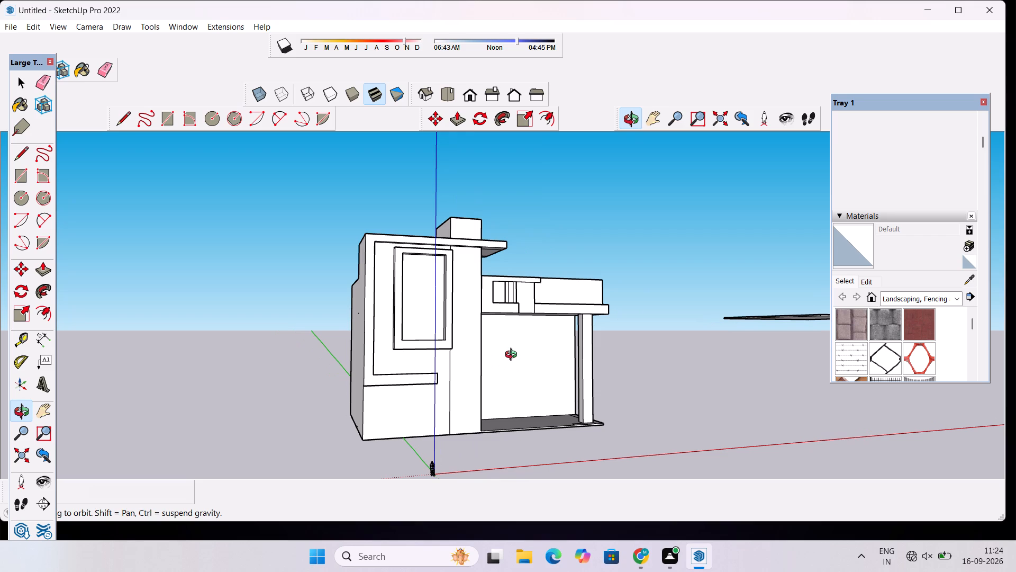
scroll(516, 354, "down", 1)
left_click_drag(520, 350, 520, 380)
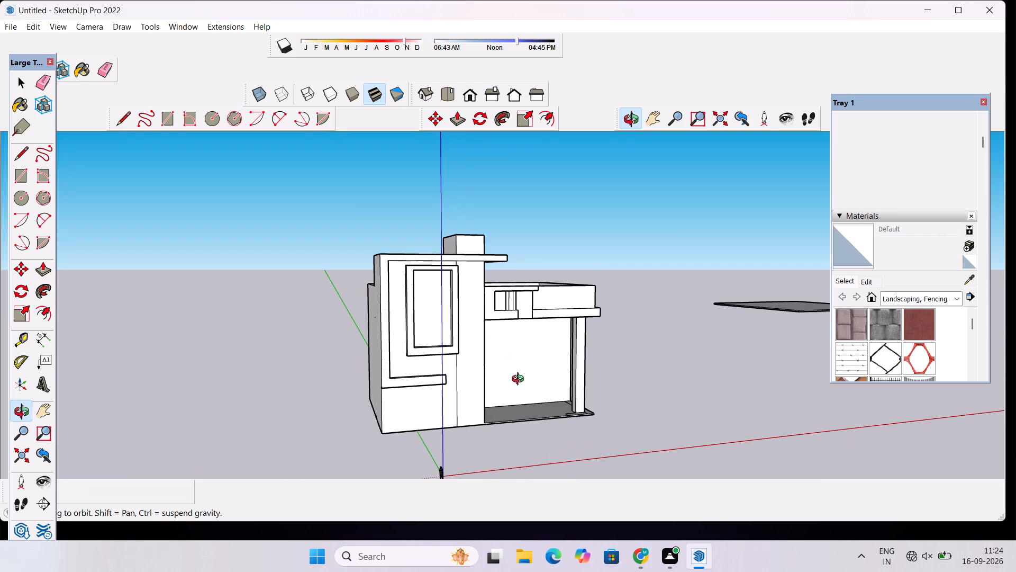
left_click_drag(541, 368, 482, 411)
scroll(519, 349, "up", 3)
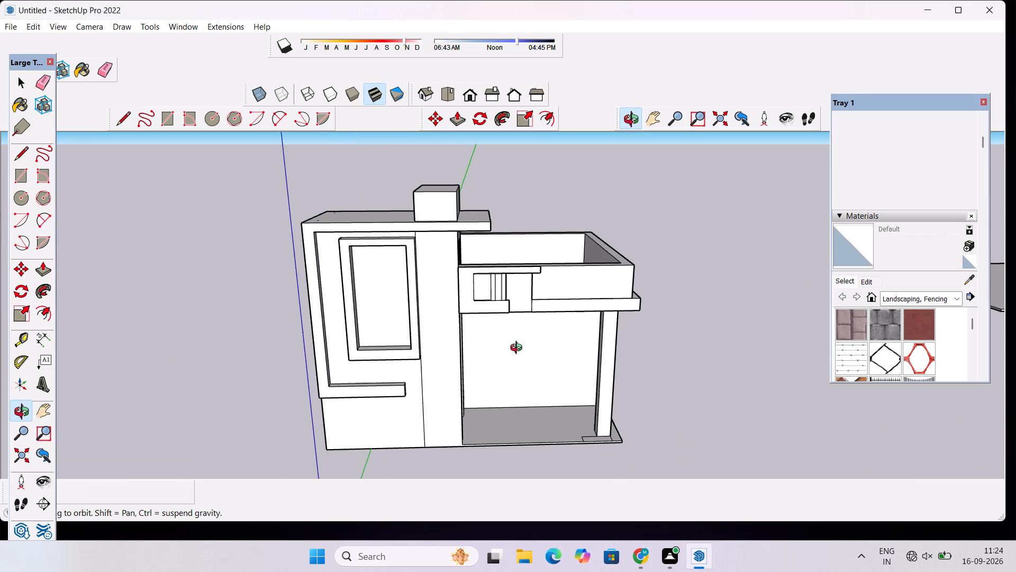
Erase the vertical and horizontal edges dividing the outer side wall beside the balcony's ledge.
left_click_drag(629, 304, 436, 361)
scroll(595, 332, "up", 5)
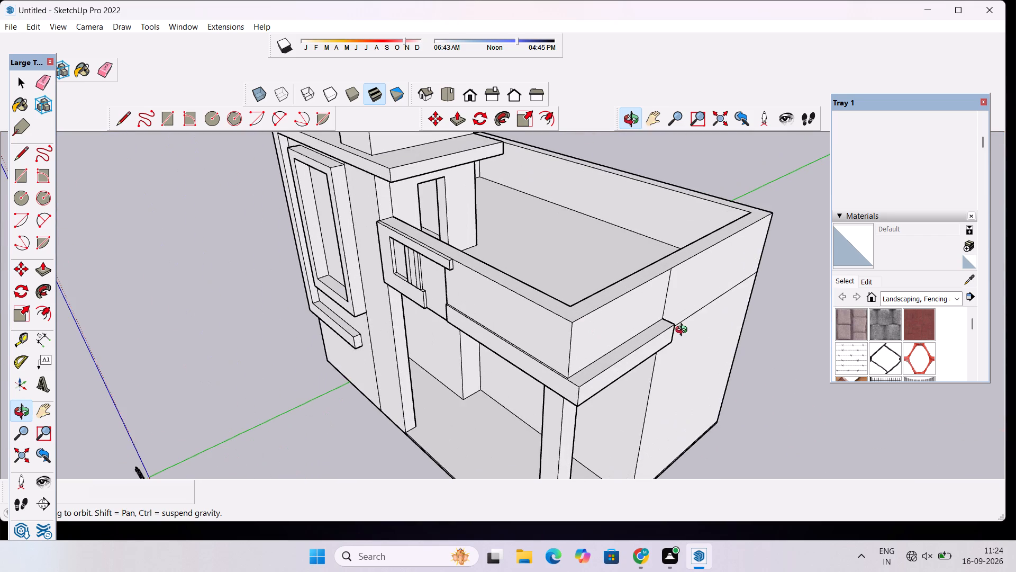
left_click_drag(672, 333, 546, 350, "shift")
scroll(550, 345, "up", 3)
key("e")
left_click_drag(545, 279, 520, 294)
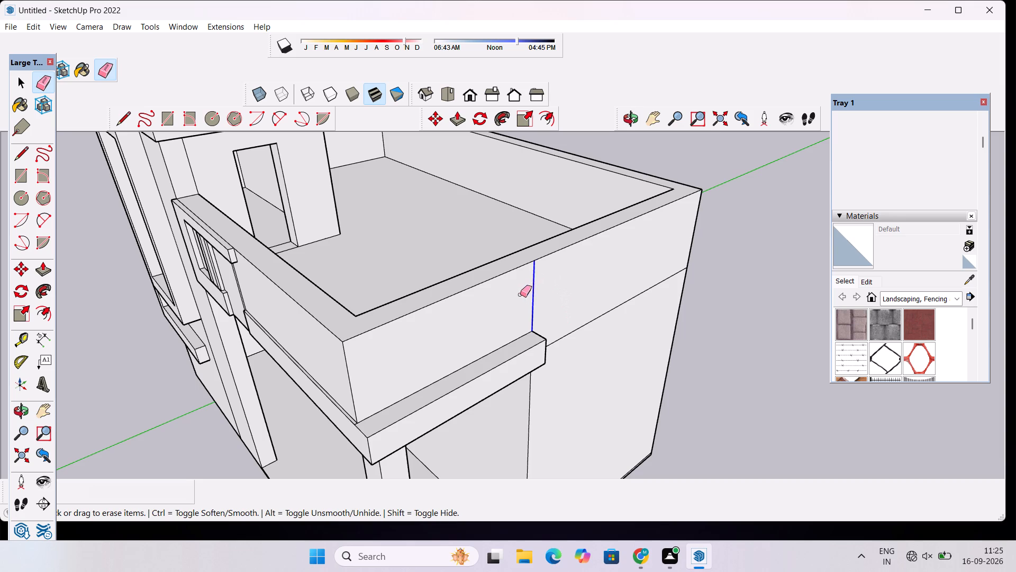
left_click_drag(520, 294, 519, 296)
left_click_drag(580, 319, 584, 329)
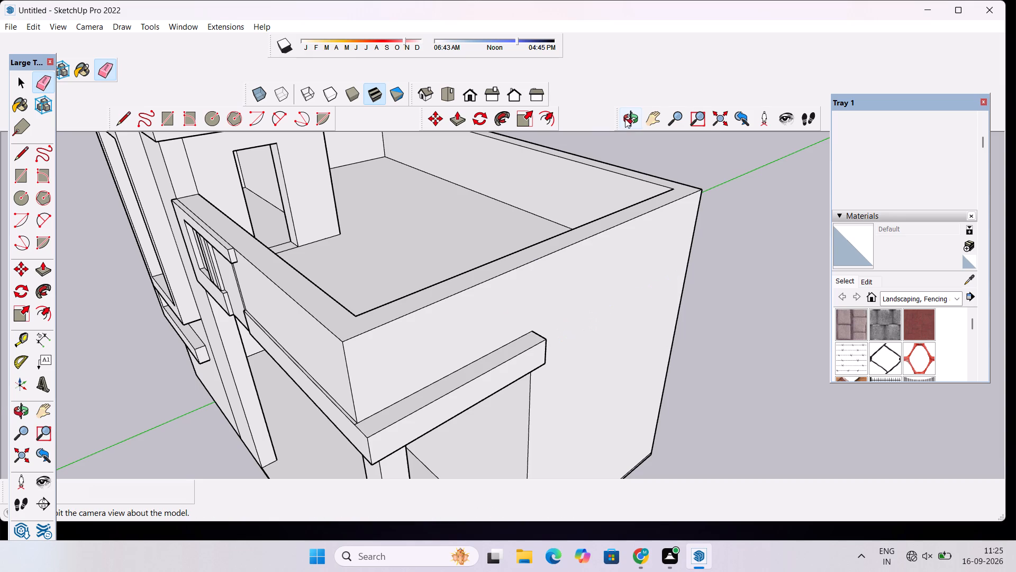
Examine the balcony front, porch columns and tall block facade from several angles.
left_click(625, 119)
left_click_drag(298, 387, 435, 325)
scroll(435, 324, "down", 3)
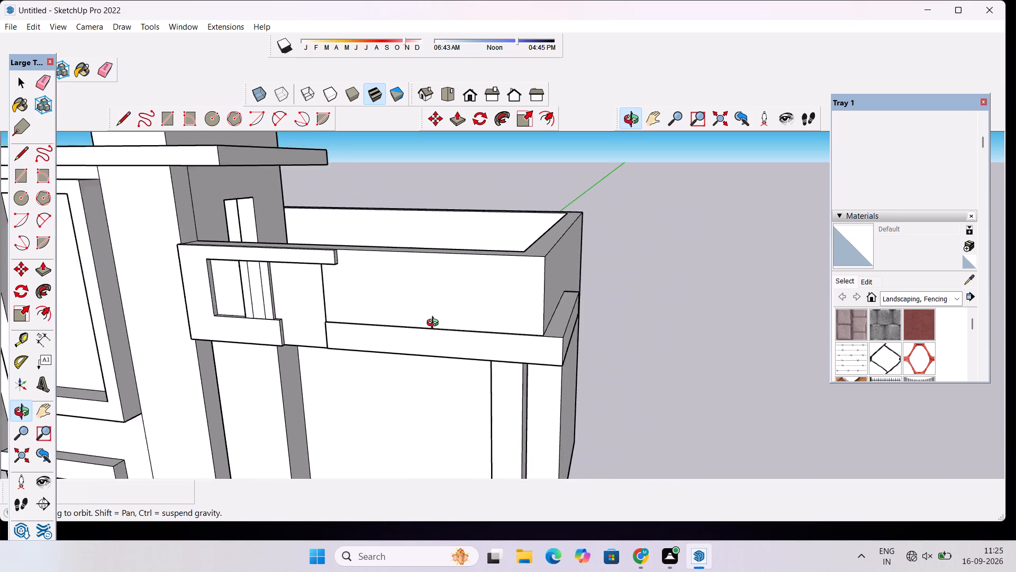
scroll(435, 324, "down", 2)
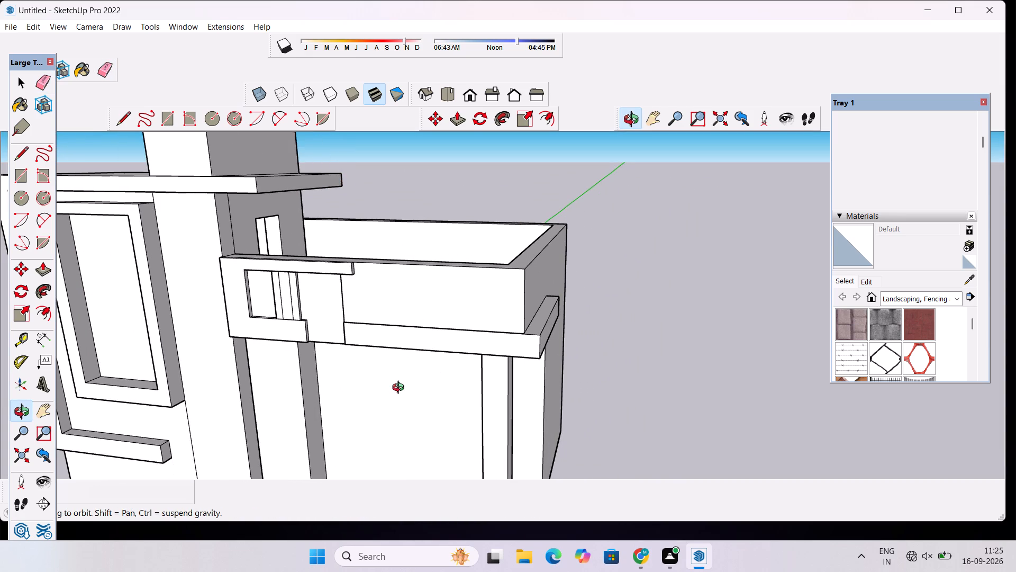
left_click_drag(356, 397, 421, 363, "shift")
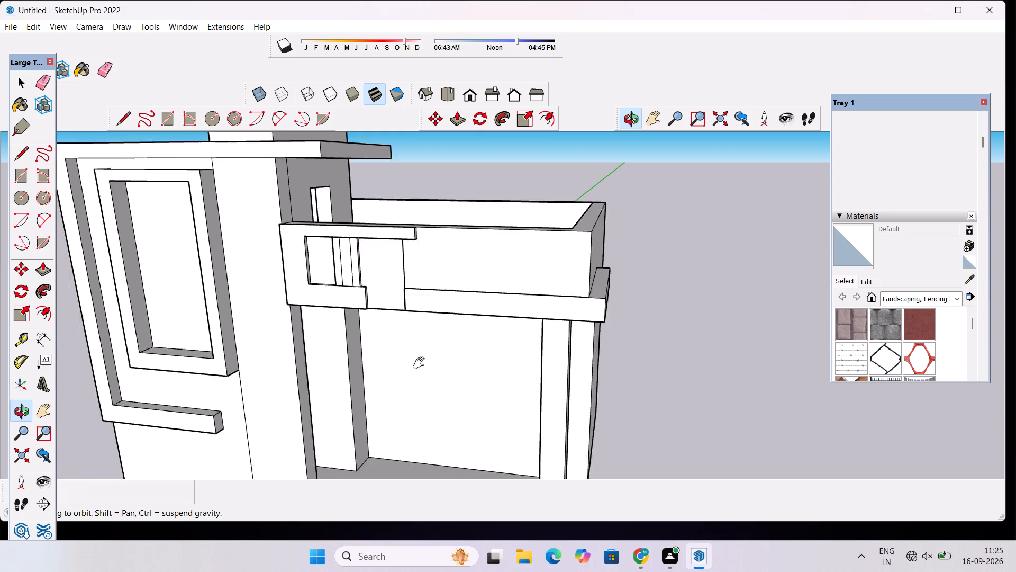
left_click_drag(421, 363, 471, 342, "shift")
scroll(472, 342, "down", 6)
left_click_drag(409, 360, 495, 331)
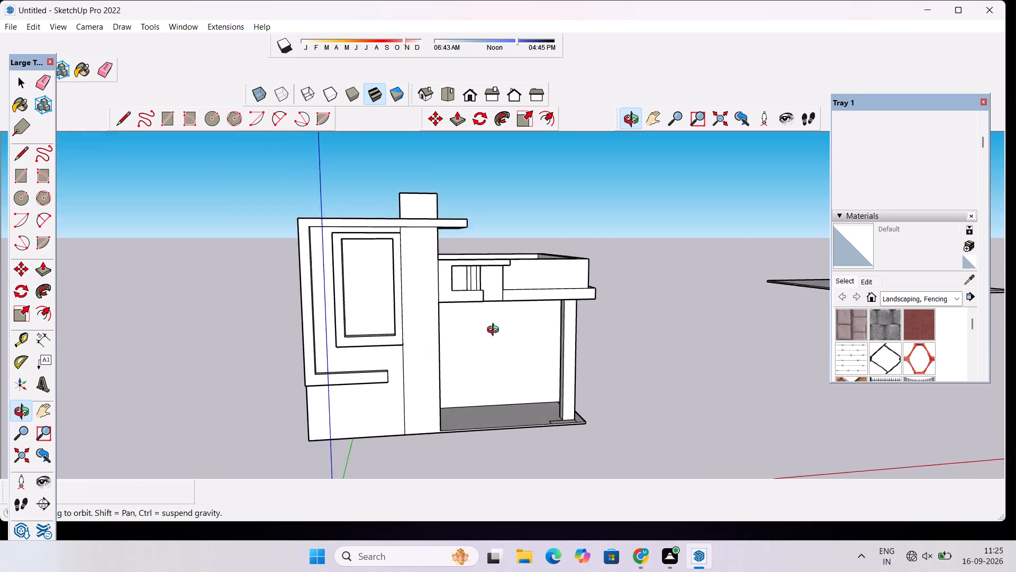
left_click_drag(495, 331, 521, 319)
left_click_drag(525, 318, 532, 317)
scroll(479, 360, "up", 4)
left_click_drag(577, 335, 506, 364)
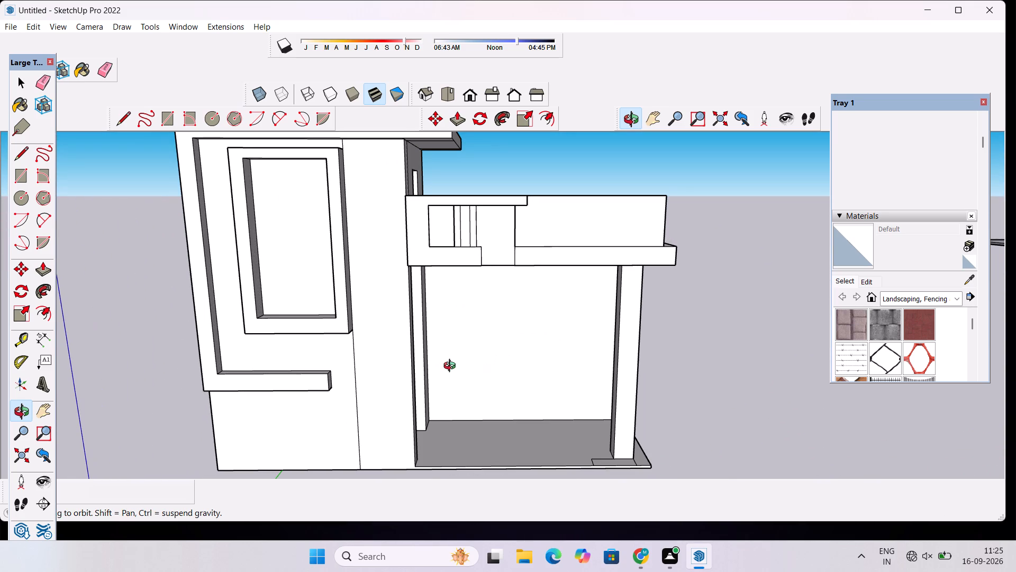
left_click_drag(451, 353, 475, 402, "shift")
left_click_drag(386, 290, 393, 306)
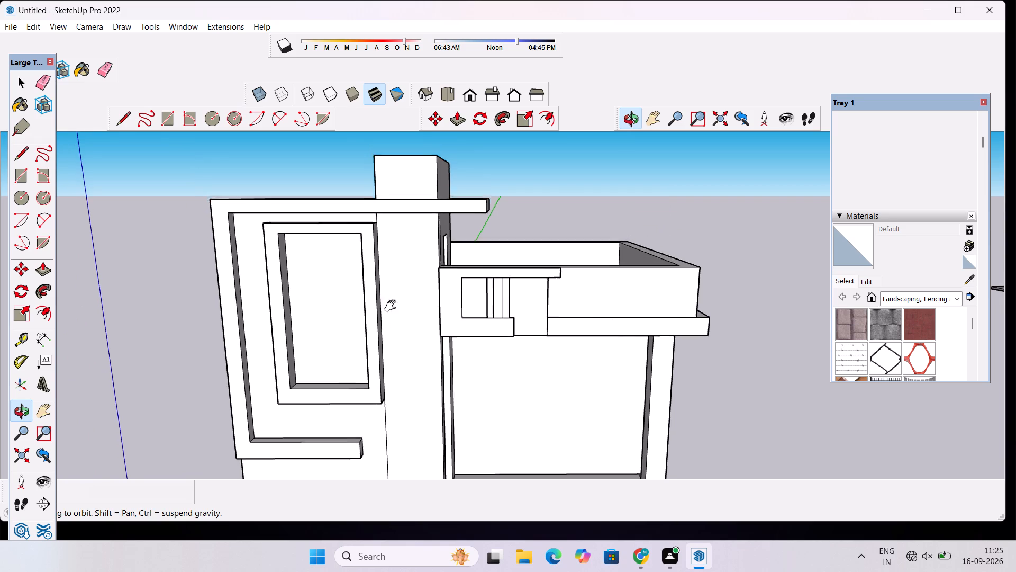
left_click_drag(393, 306, 395, 320)
Pull the tall vertical wall strip between the raised window frame and the balcony outward by 2'.
scroll(346, 271, "up", 4)
left_click_drag(323, 263, 483, 271)
scroll(497, 215, "up", 2)
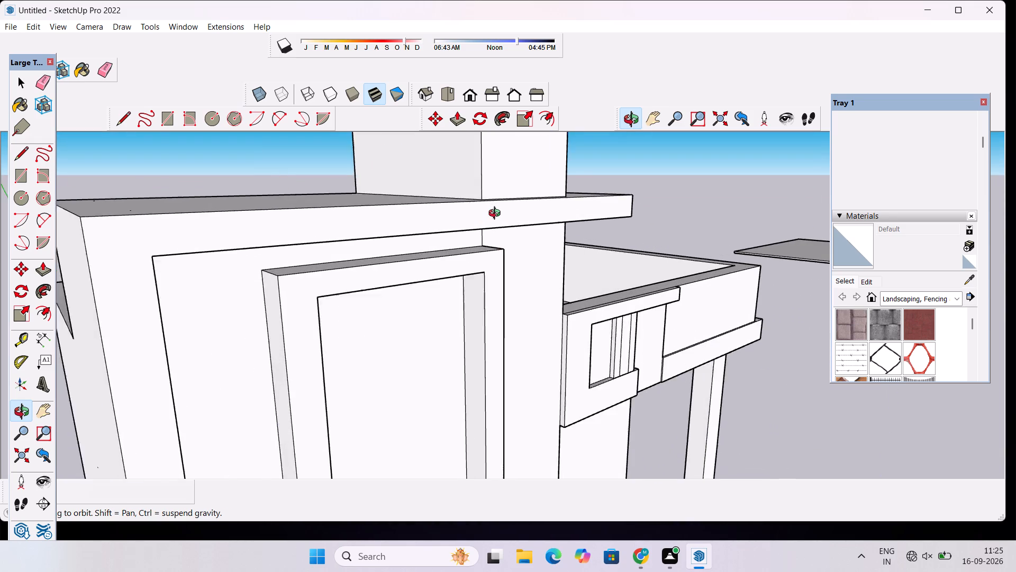
scroll(497, 215, "up", 2)
left_click_drag(477, 222, 491, 296, "shift")
left_click_drag(577, 323, 429, 252)
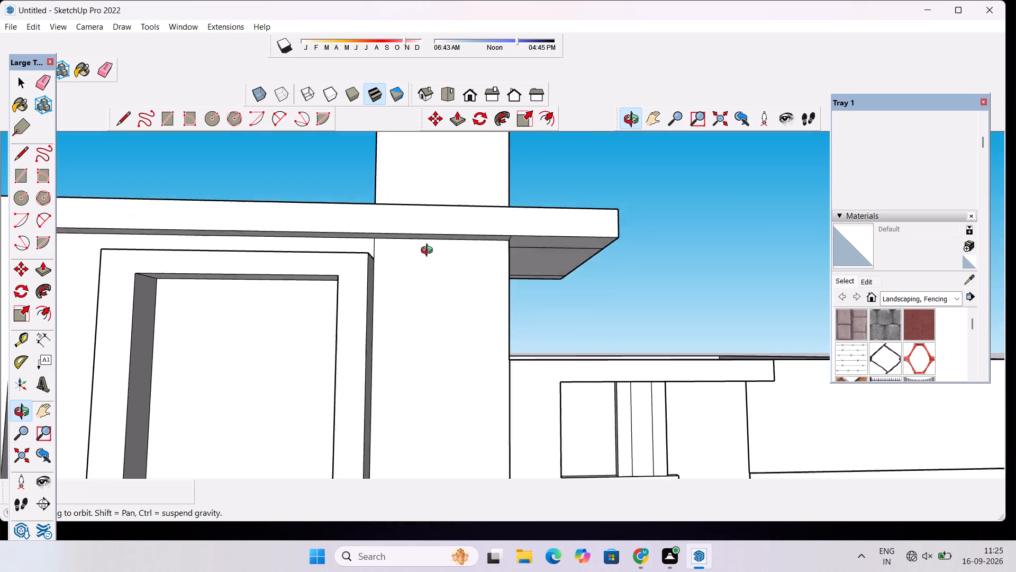
left_click_drag(429, 252, 300, 298)
scroll(313, 282, "up", 8)
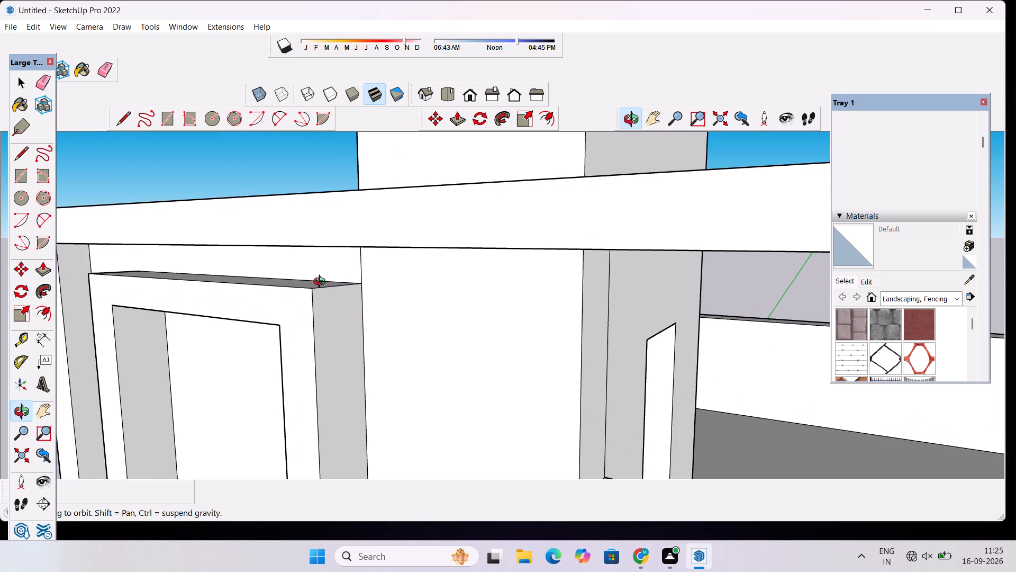
key("p")
scroll(388, 250, "down", 5)
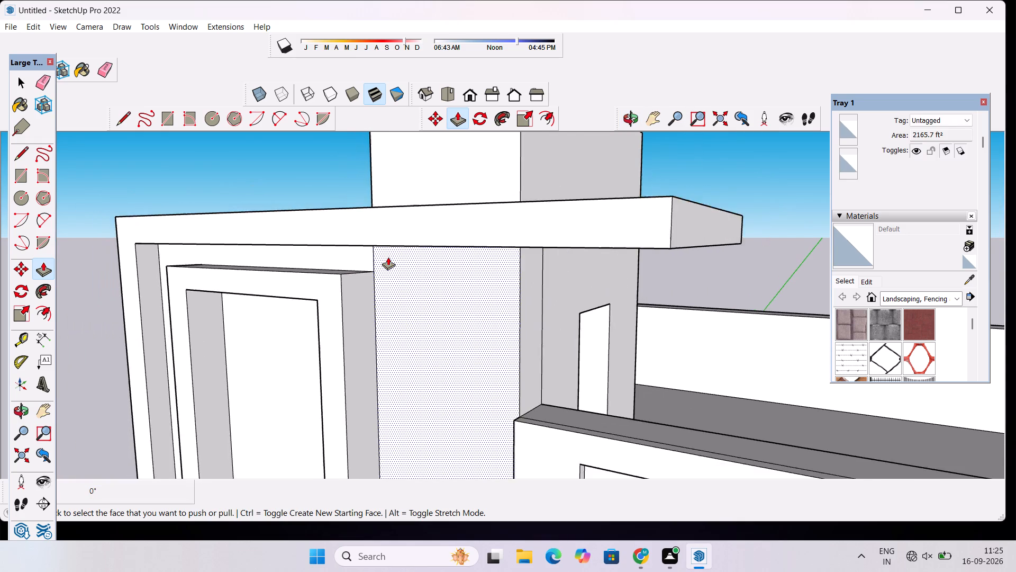
scroll(388, 257, "down", 1)
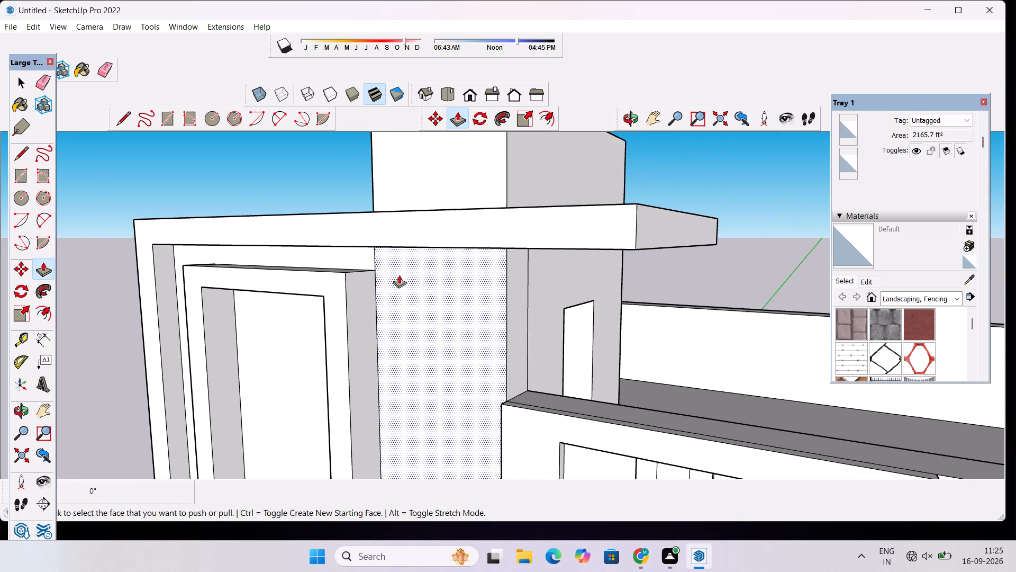
left_click(399, 275)
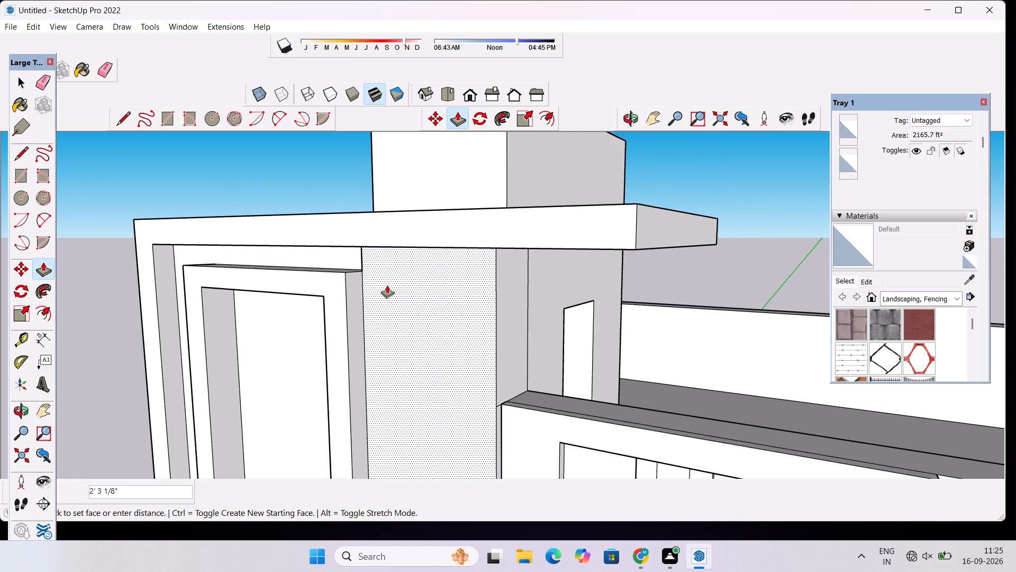
type("2'")
key("Return")
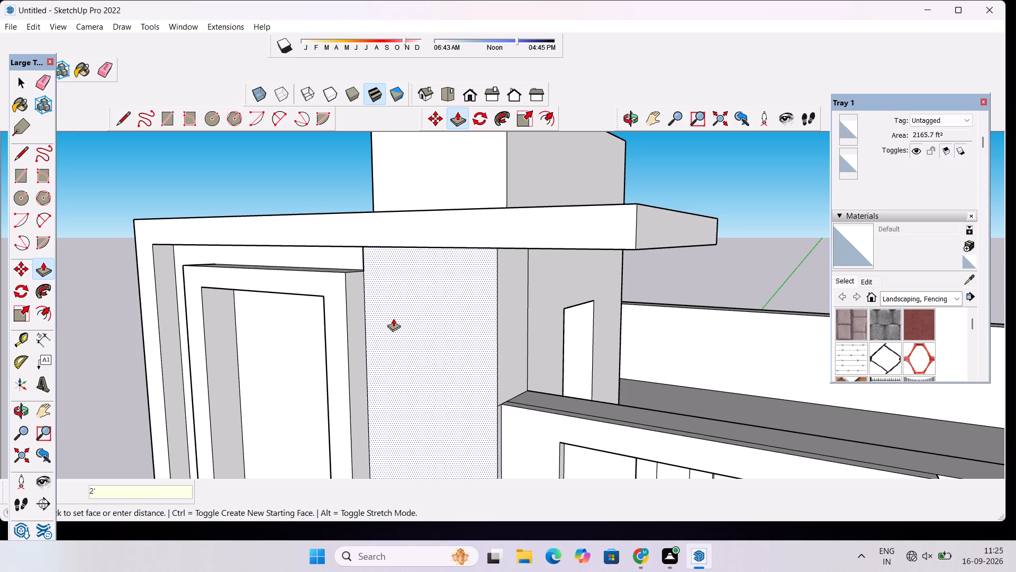
Pull the roof box's front face forward, flush with the front of the projecting wall strip.
scroll(393, 318, "down", 5)
left_click(405, 219)
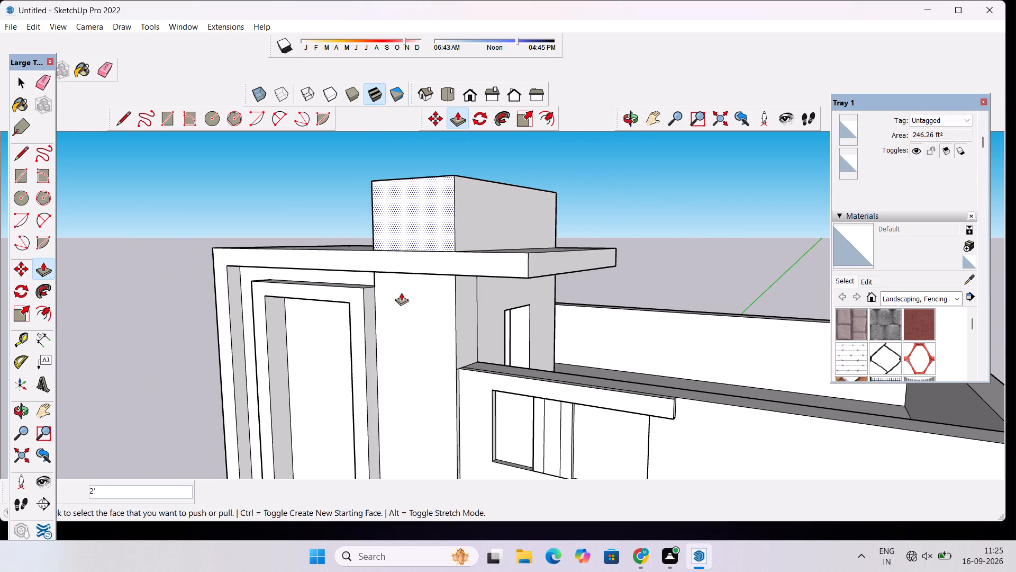
left_click(401, 292)
Examine the roof box, slab, raised window frame and projecting wall strip from above, the front and both sides.
left_click(630, 111)
left_click_drag(399, 214, 434, 248)
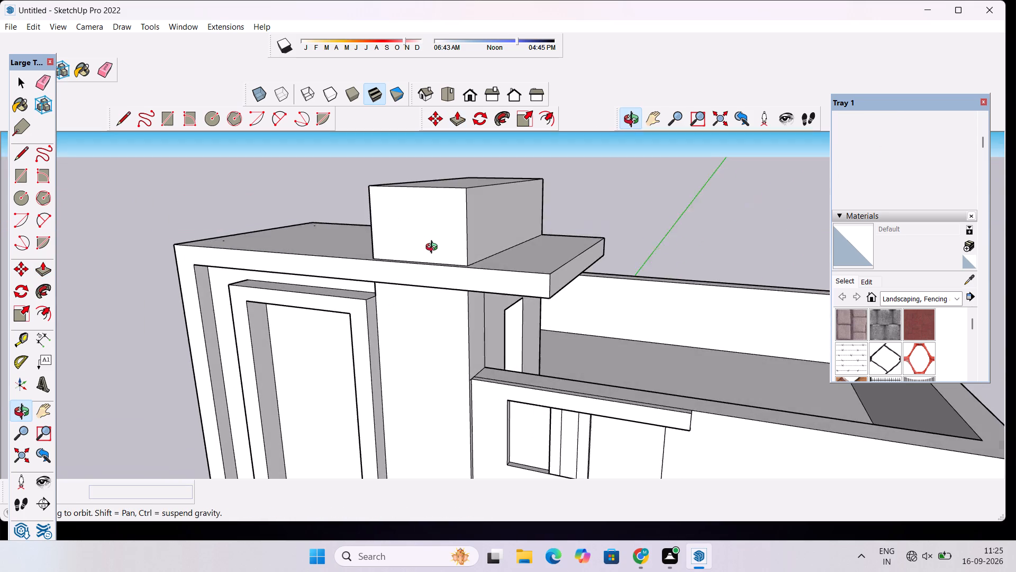
left_click_drag(434, 248, 434, 249)
scroll(428, 246, "down", 7)
left_click_drag(379, 237, 633, 337)
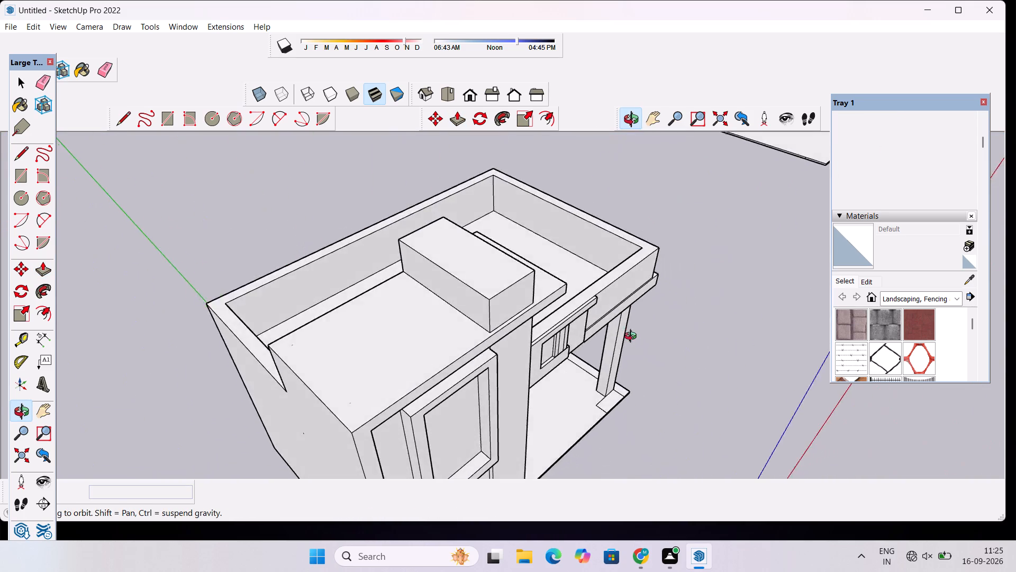
left_click_drag(633, 337, 346, 299)
scroll(396, 296, "down", 5)
scroll(406, 333, "up", 3)
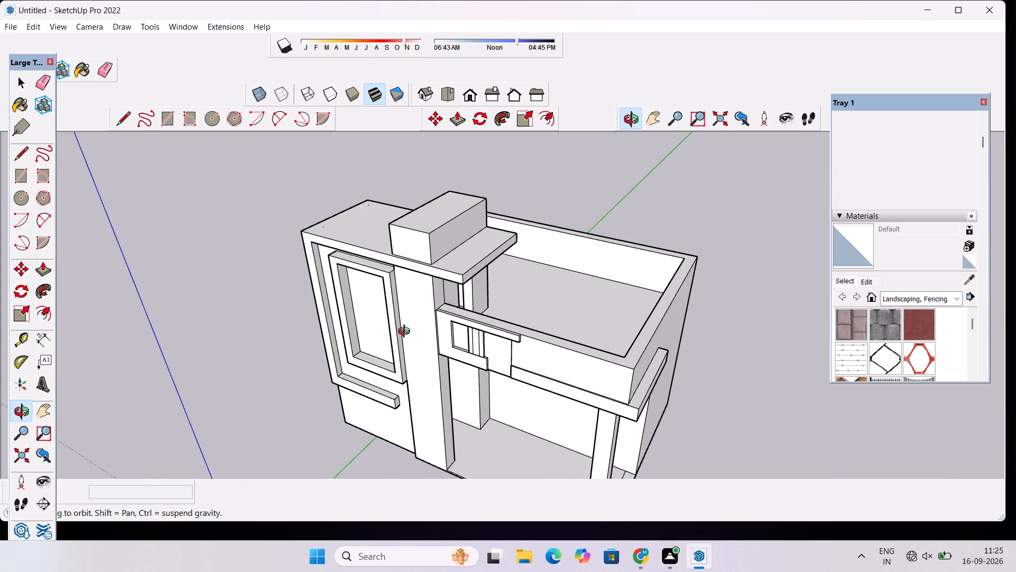
left_click_drag(406, 336, 417, 314)
left_click_drag(407, 323, 488, 280)
left_click_drag(379, 346, 522, 311)
left_click_drag(540, 328, 403, 326)
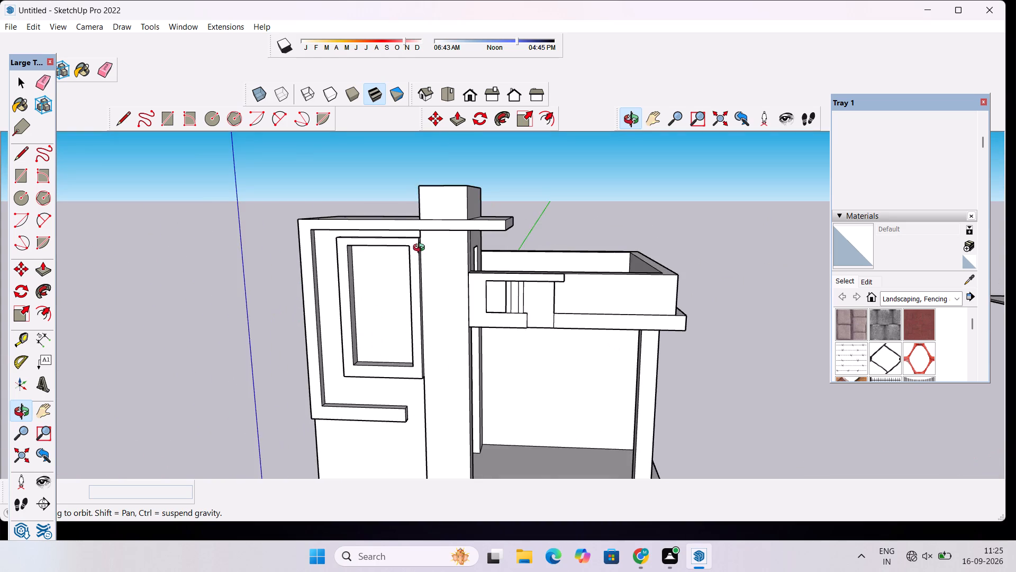
scroll(421, 247, "up", 11)
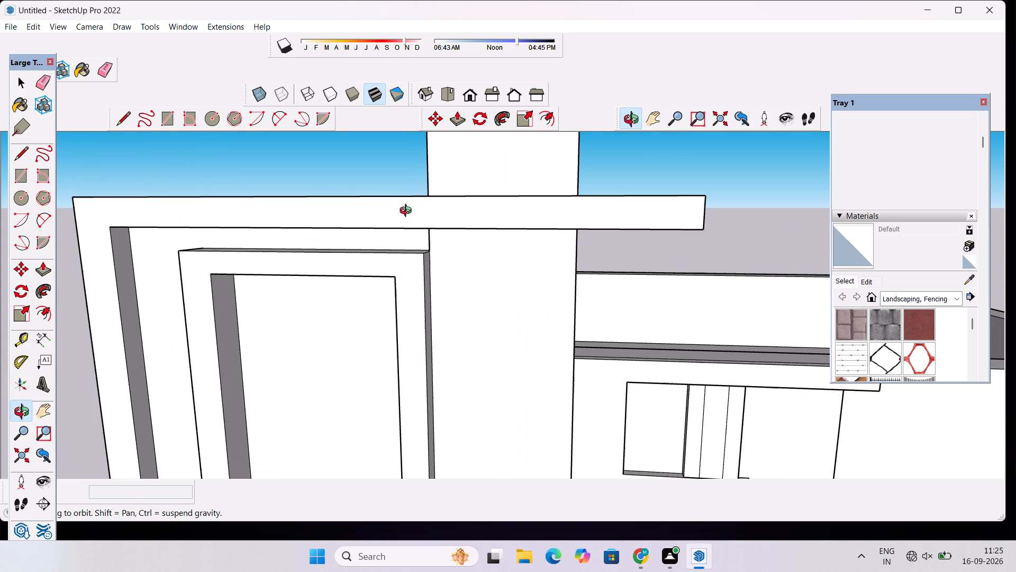
left_click_drag(357, 262, 437, 274)
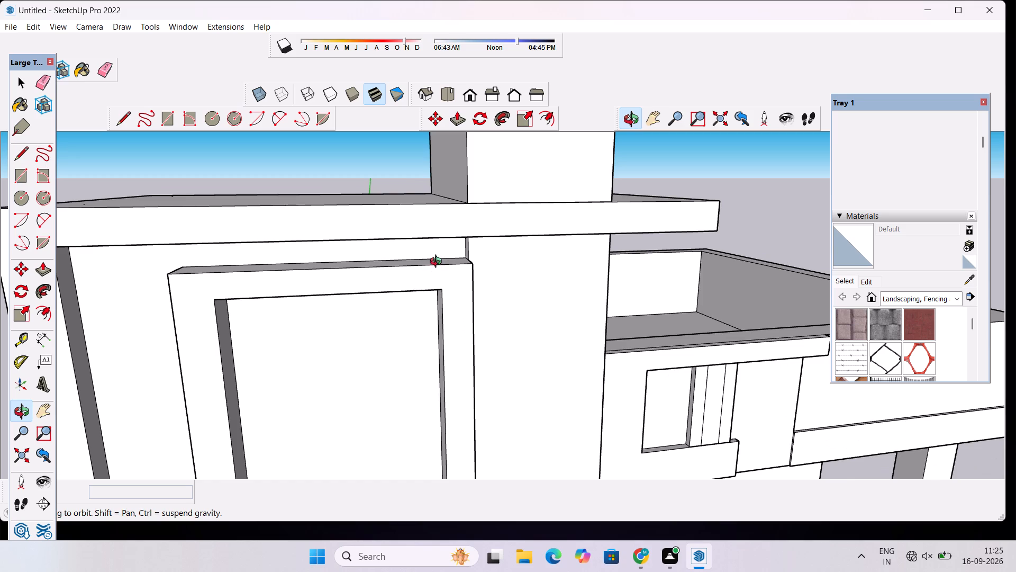
left_click_drag(427, 264, 497, 256)
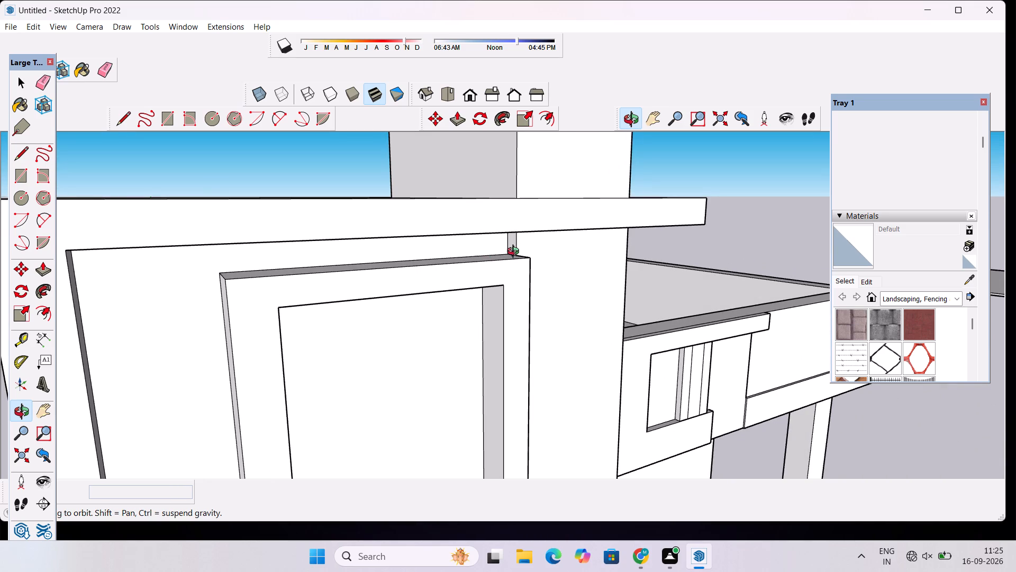
left_click_drag(494, 253, 572, 255)
left_click_drag(582, 262, 537, 263)
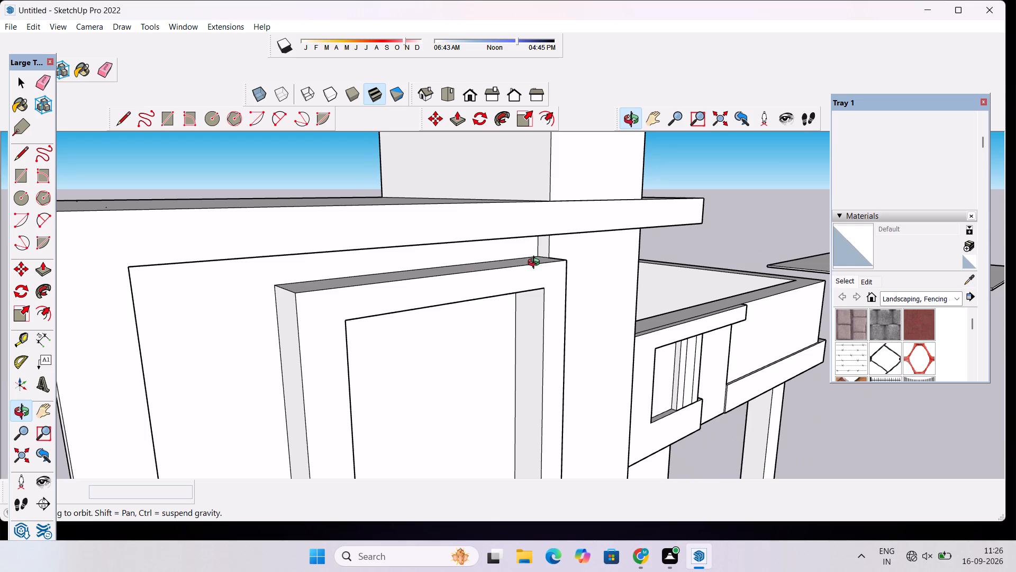
left_click_drag(598, 288, 633, 287)
left_click_drag(474, 305, 549, 294)
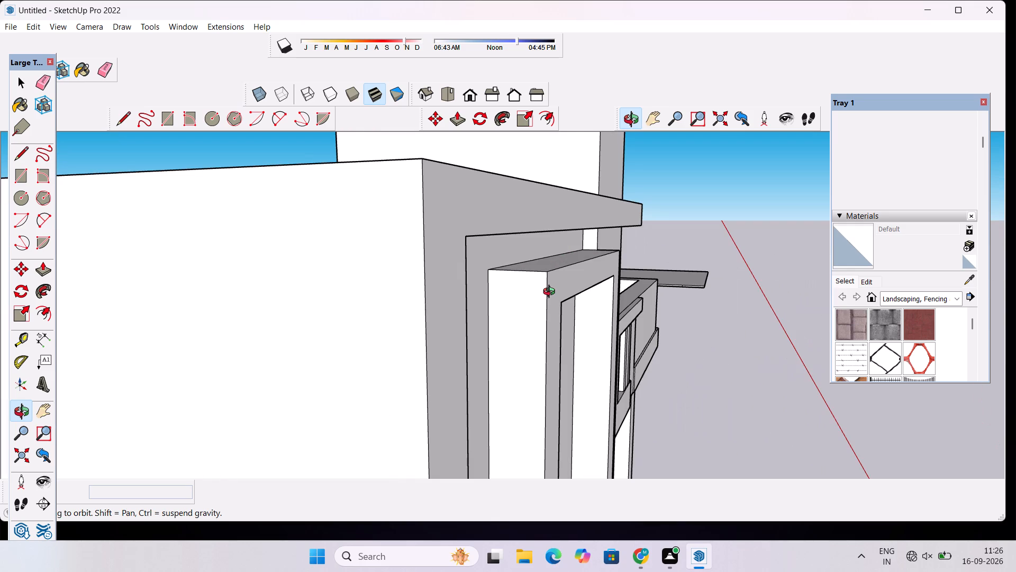
left_click_drag(590, 292, 499, 295)
left_click_drag(586, 290, 406, 297)
left_click_drag(569, 301, 440, 308)
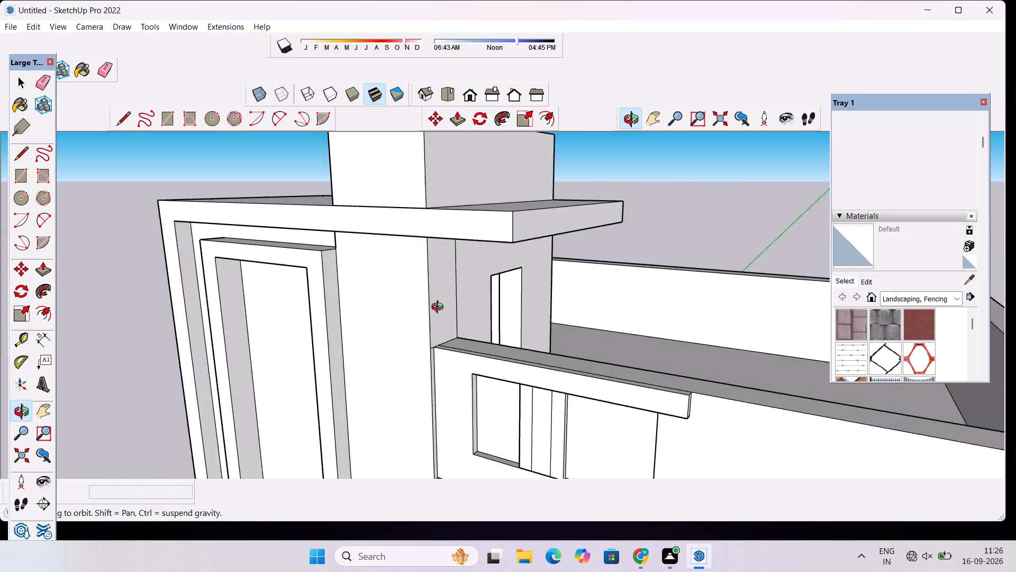
left_click_drag(440, 308, 408, 305)
scroll(408, 305, "down", 5)
left_click_drag(486, 326, 439, 329)
scroll(419, 320, "down", 5)
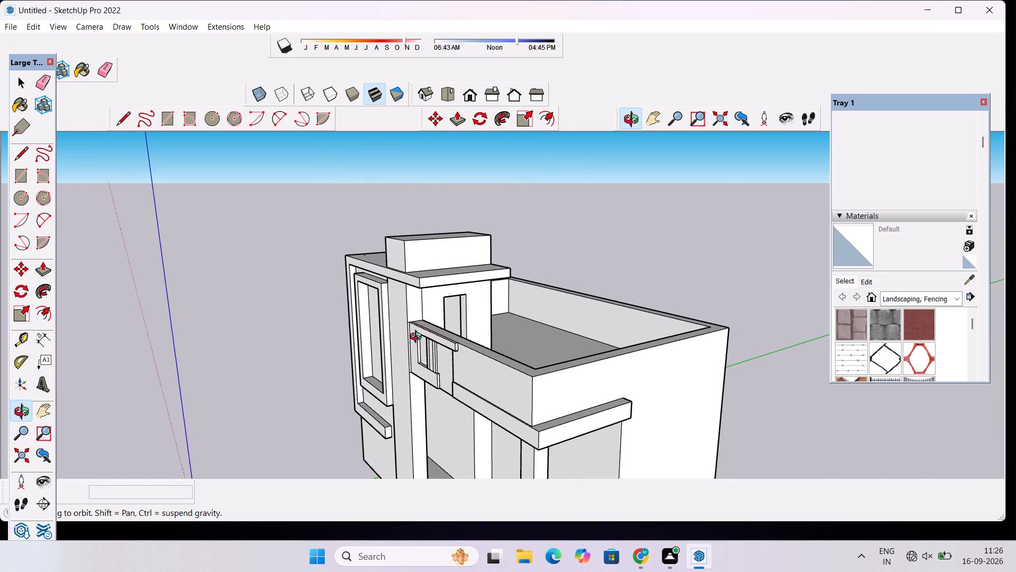
Erase the short edges on the wall strip's side at the top and bottom corners of the balcony's front frame.
scroll(418, 339, "up", 20)
scroll(418, 339, "up", 2)
scroll(380, 305, "up", 5)
key("e")
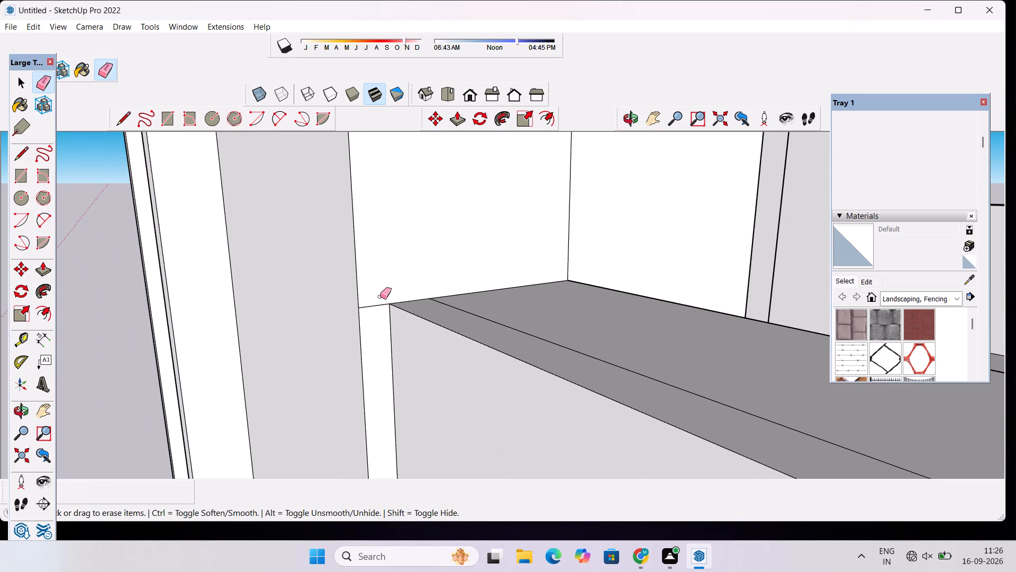
left_click_drag(378, 291, 378, 312)
scroll(391, 244, "down", 18)
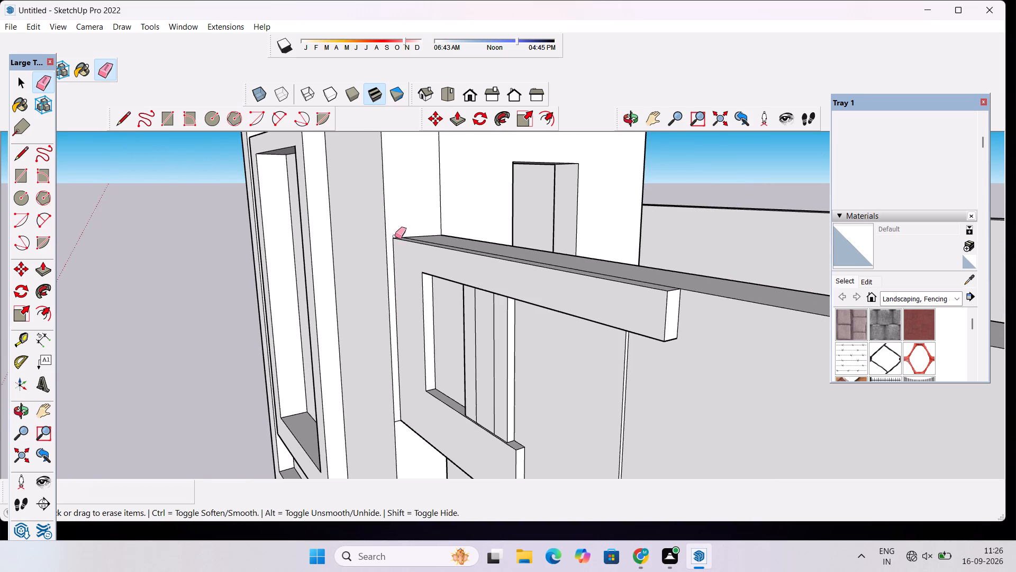
scroll(402, 409, "up", 17)
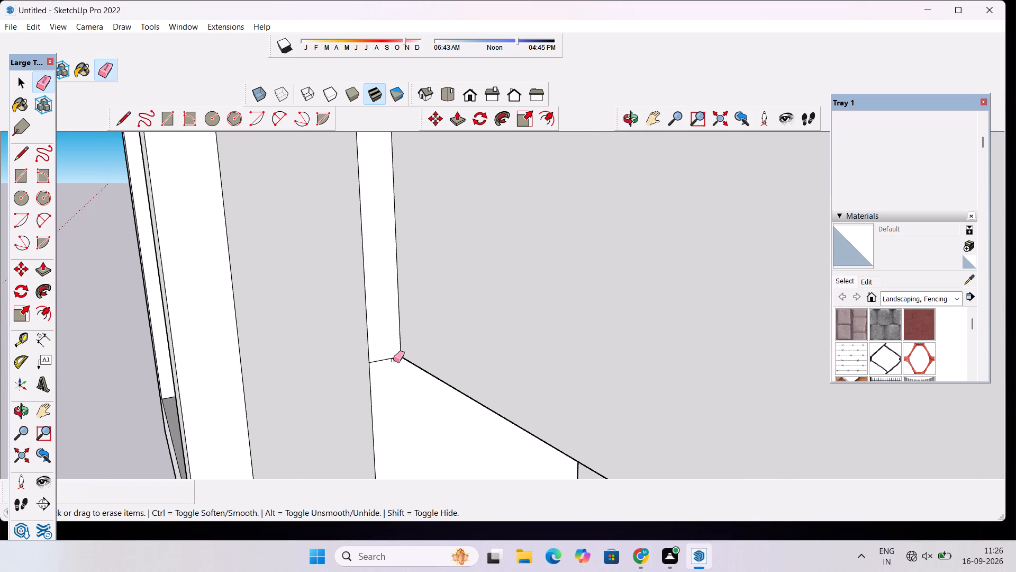
left_click_drag(386, 350, 386, 364)
Examine the front facade, the base of the tall block, the wall strip and the porch from several angles.
left_click(636, 123)
left_click_drag(377, 278, 502, 268)
scroll(506, 262, "down", 11)
scroll(325, 293, "down", 10)
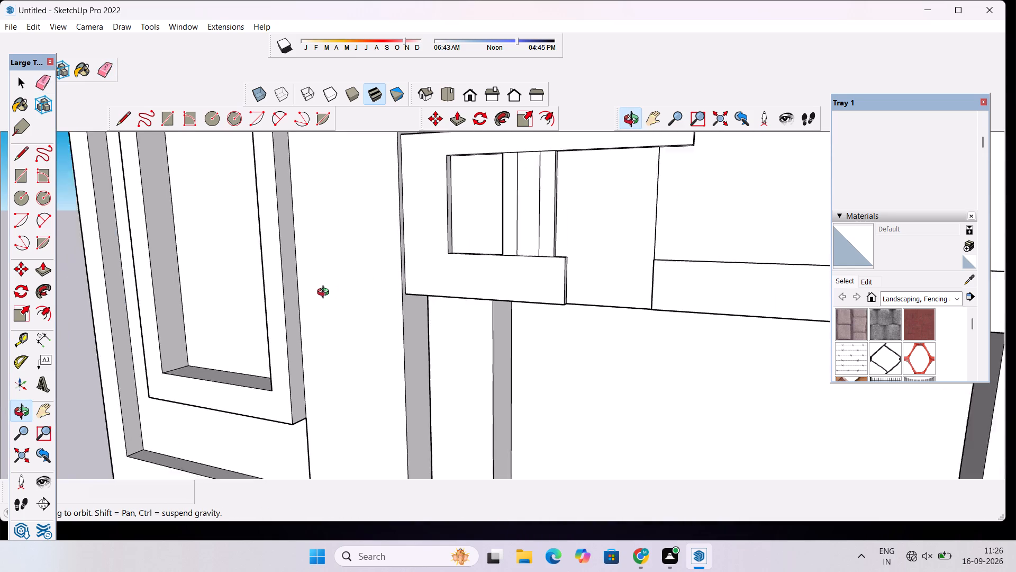
scroll(325, 293, "down", 2)
left_click_drag(313, 296, 400, 292)
scroll(400, 291, "down", 6)
left_click_drag(451, 271, 449, 272, "shift")
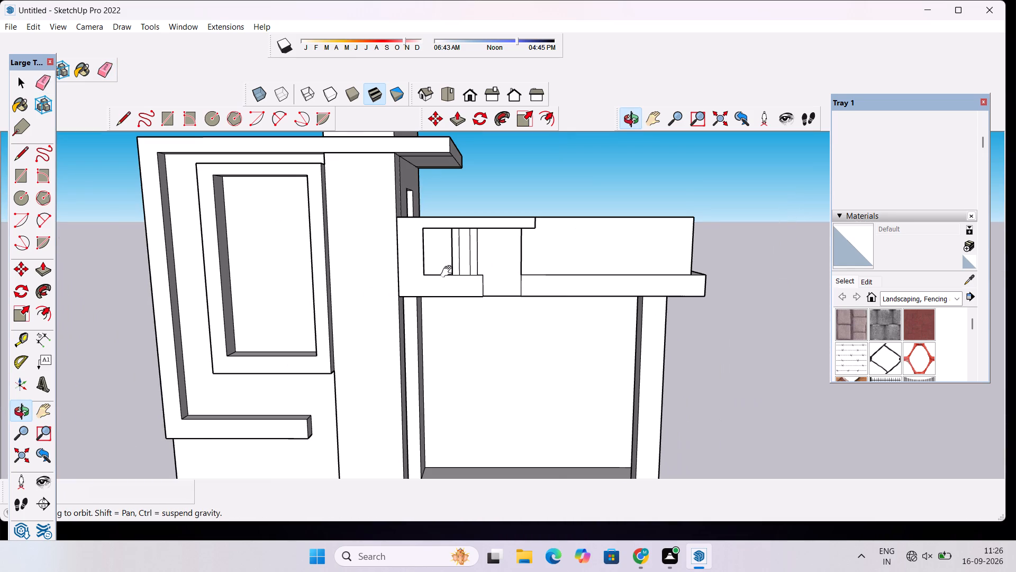
left_click_drag(449, 272, 355, 286, "shift")
scroll(351, 292, "down", 4)
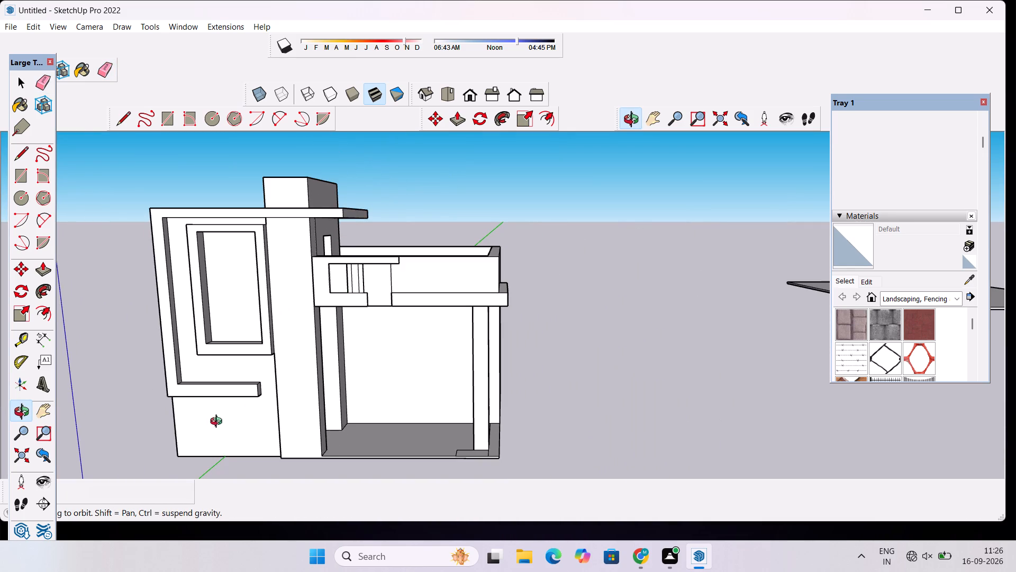
left_click_drag(206, 428, 220, 363)
scroll(251, 350, "down", 6)
left_click_drag(242, 371, 344, 352, "shift")
scroll(320, 352, "up", 10)
left_click_drag(355, 334, 290, 445)
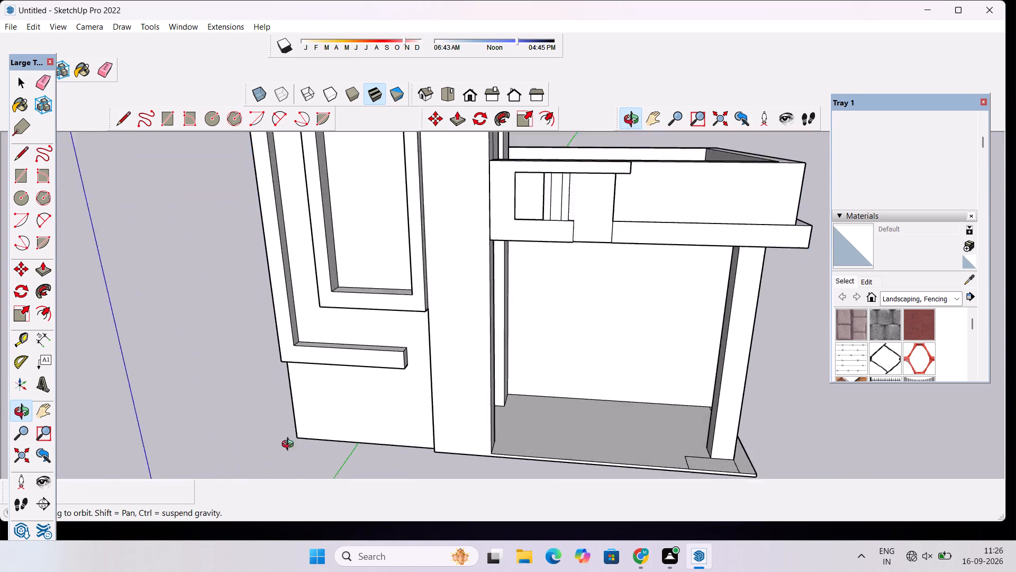
left_click_drag(290, 445, 261, 455)
scroll(346, 381, "up", 2)
left_click_drag(299, 383, 358, 385)
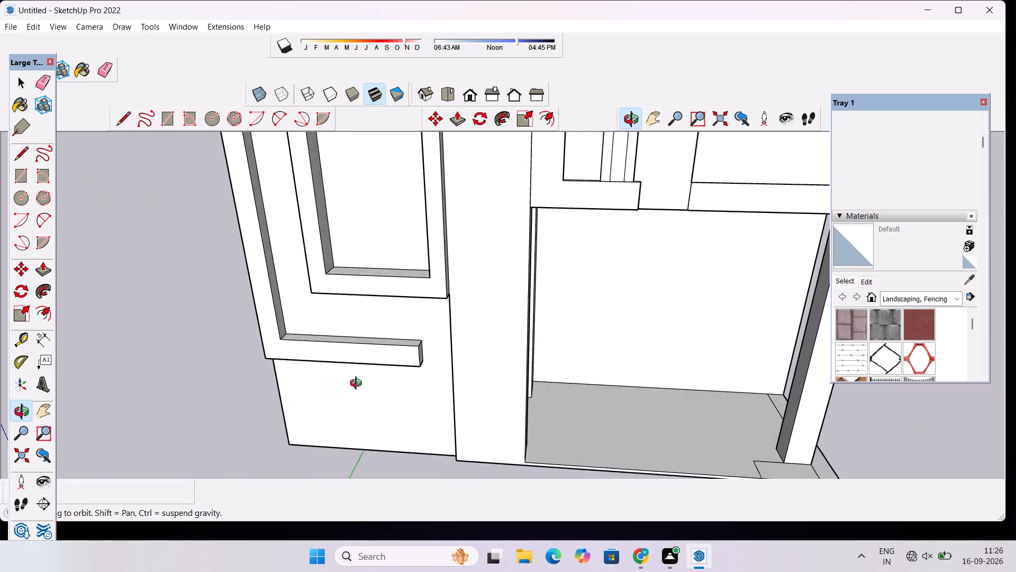
left_click_drag(358, 385, 371, 380)
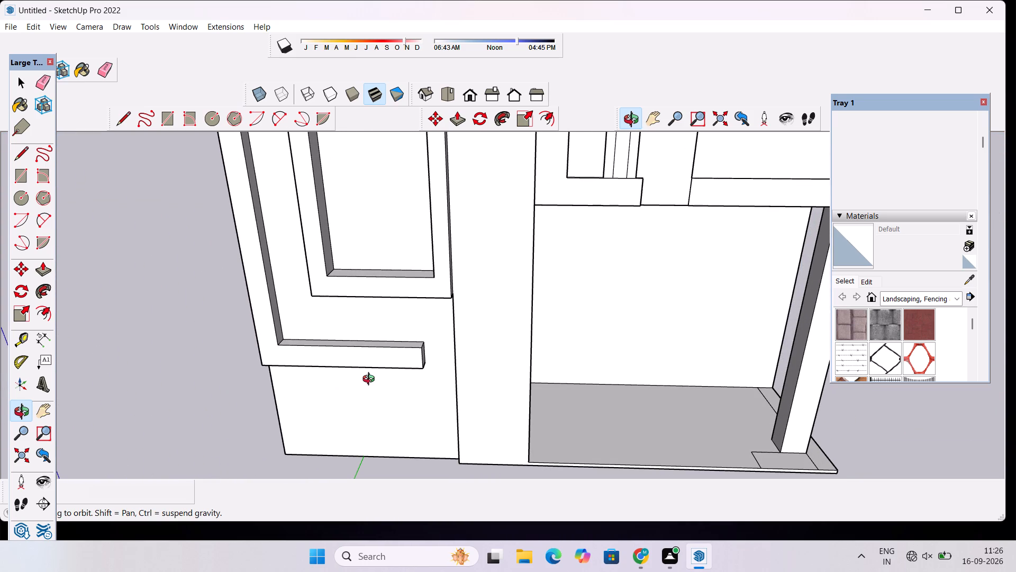
left_click_drag(380, 395, 521, 373)
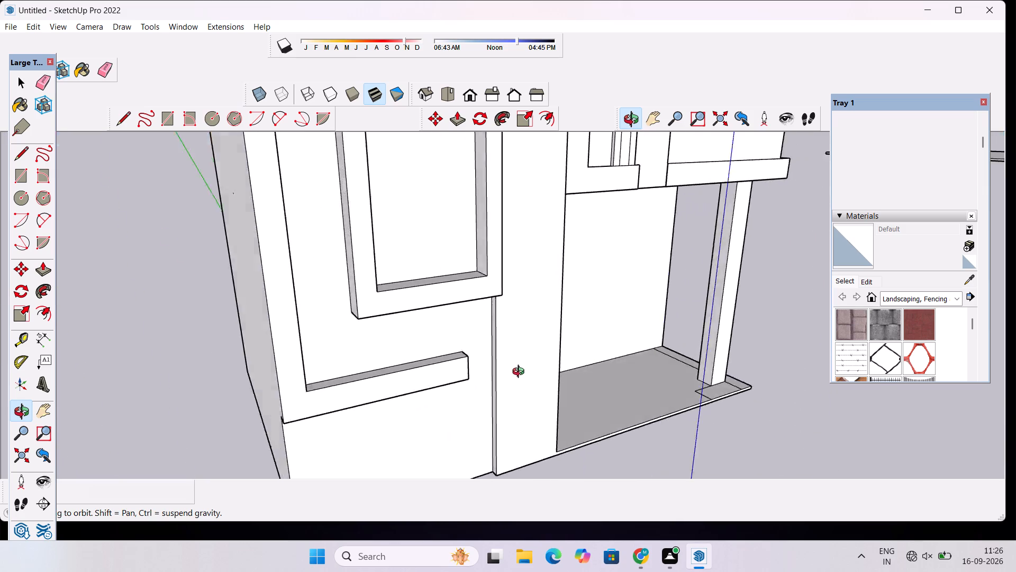
left_click_drag(521, 373, 275, 346)
left_click_drag(501, 385, 414, 387)
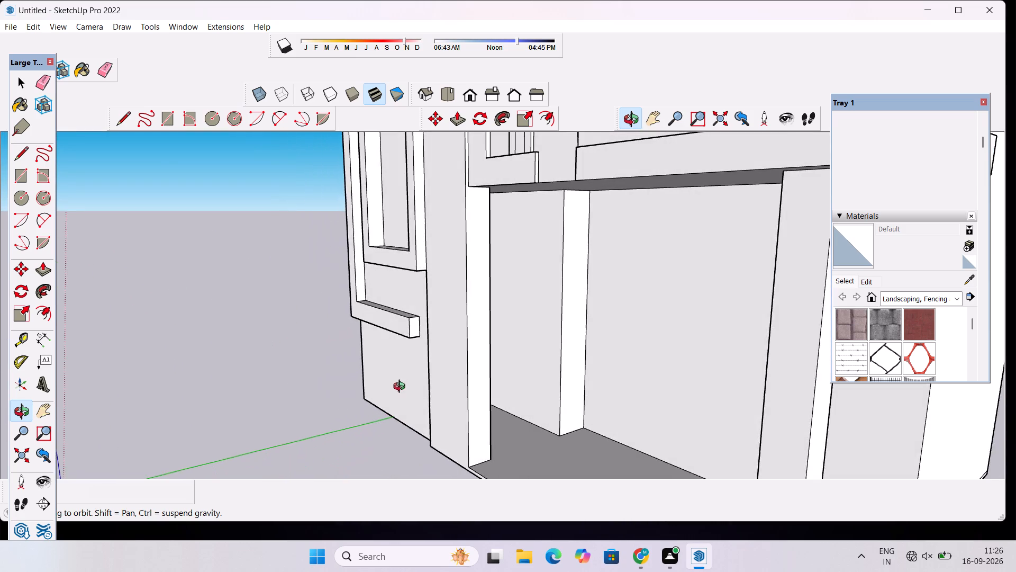
scroll(402, 384, "down", 3)
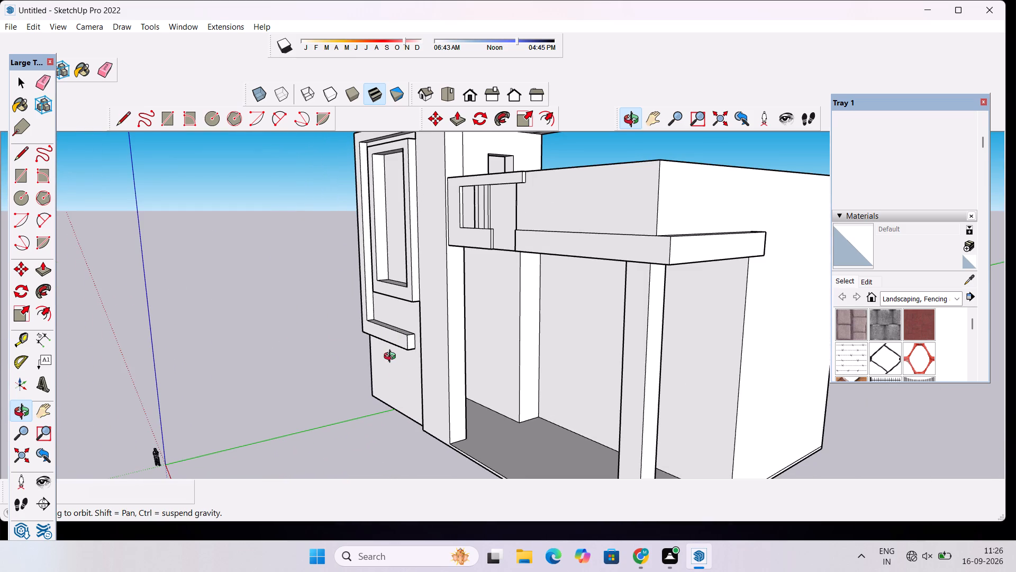
Pull the balcony's C-shaped front frame outward by about 10", plus a further 2'.
left_click_drag(392, 358, 646, 377)
scroll(505, 244, "up", 3)
left_click_drag(491, 264, 389, 390, "shift")
scroll(428, 345, "up", 3)
left_click_drag(428, 345, 403, 361)
key("space")
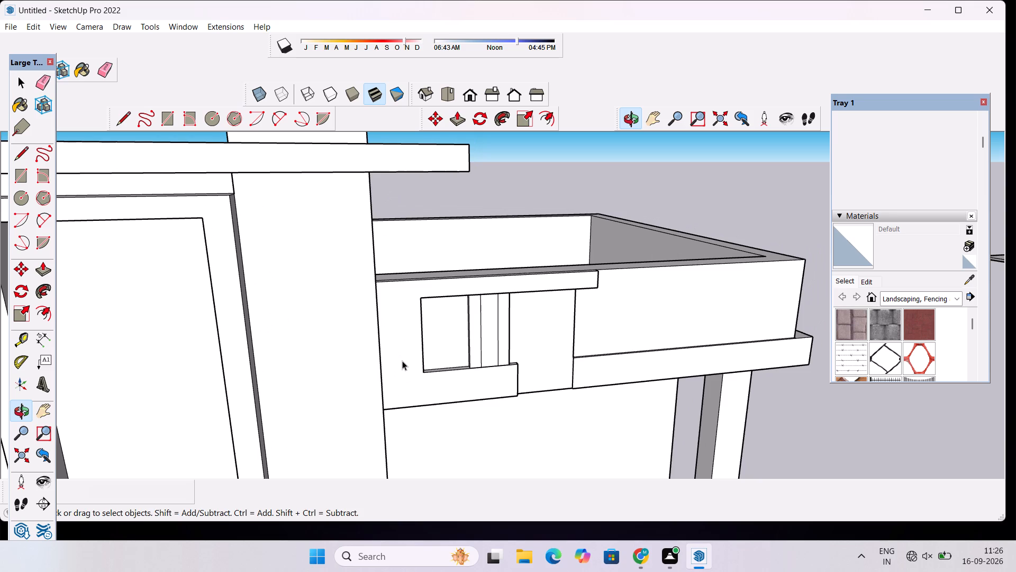
type("p")
left_click(401, 347)
left_click(403, 357)
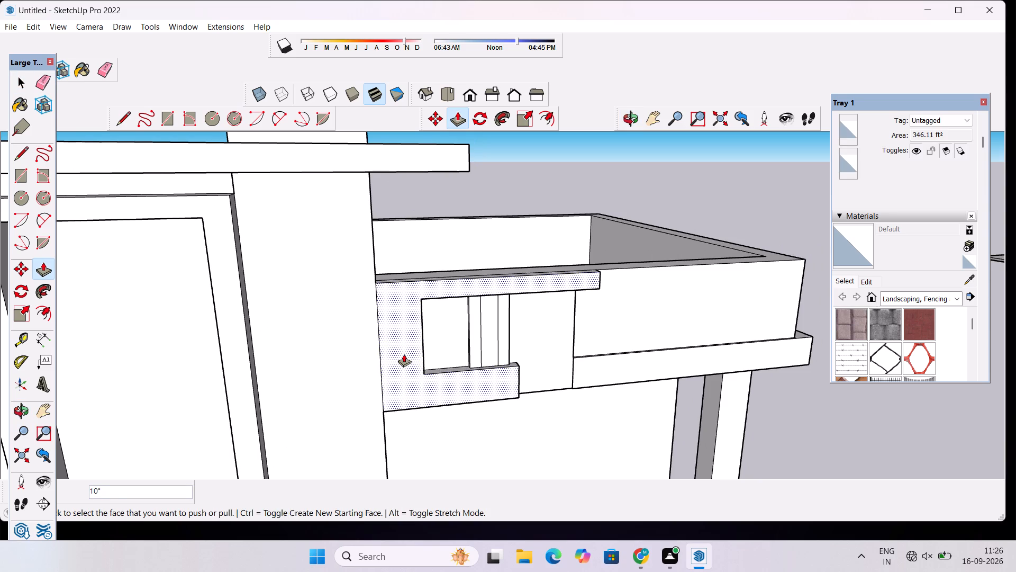
left_click(404, 354)
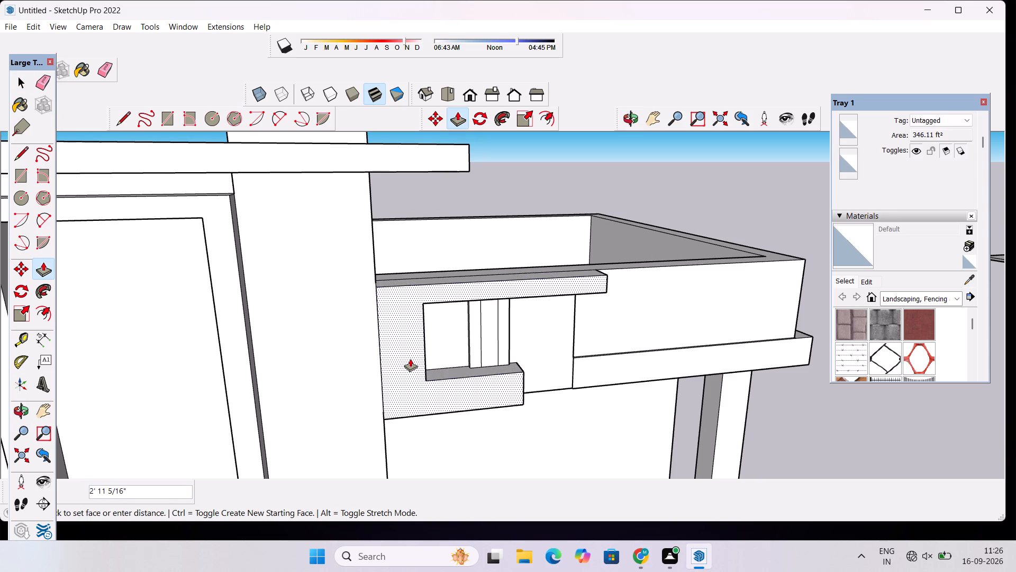
type("2'")
key("Return")
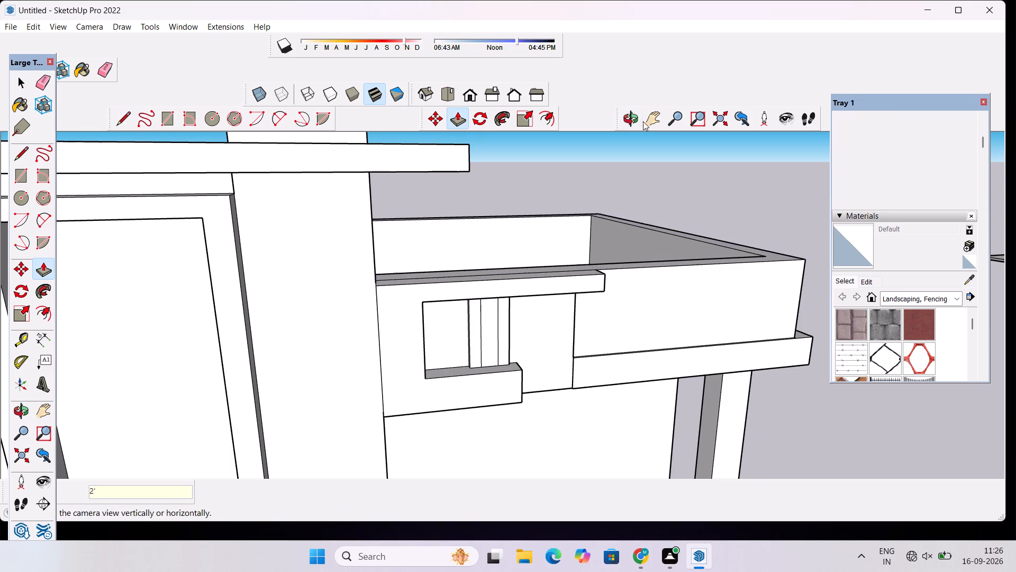
Examine the balcony frame, terrace parapet and projecting ledge from the front, above and the side.
left_click(627, 116)
left_click_drag(391, 293, 540, 323)
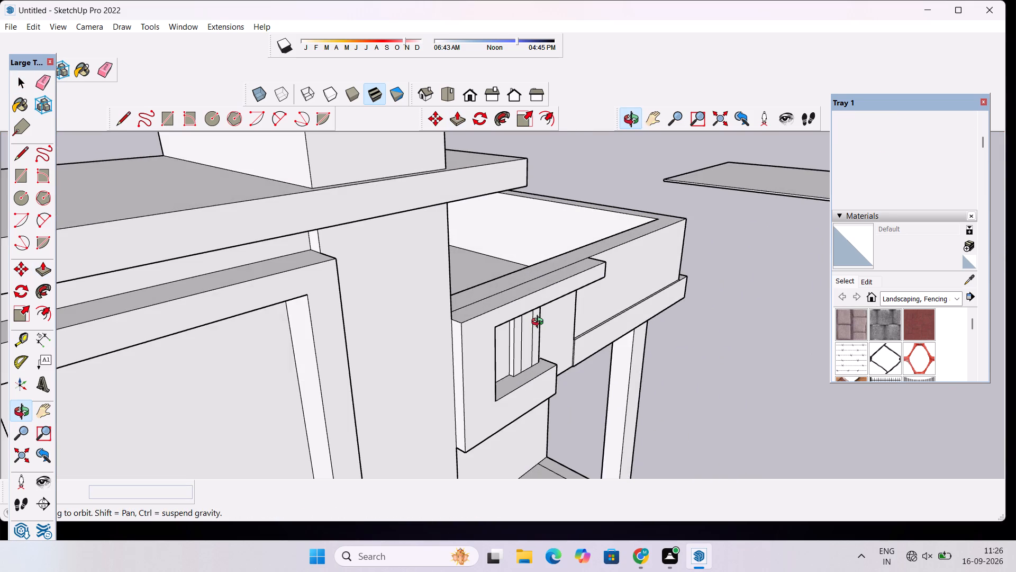
scroll(540, 323, "down", 6)
left_click_drag(650, 341, 523, 329)
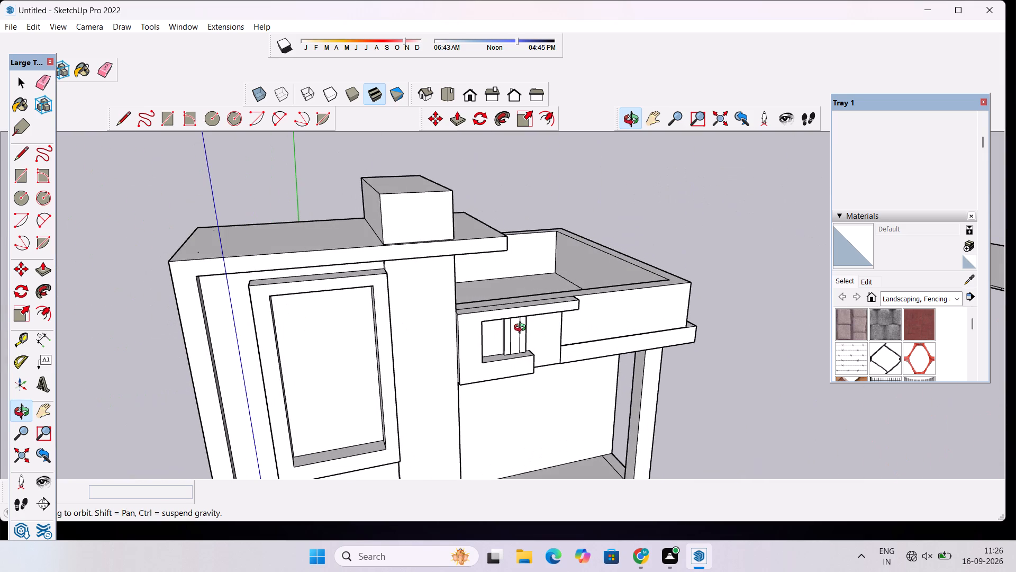
scroll(522, 329, "down", 4)
left_click_drag(604, 364, 498, 371)
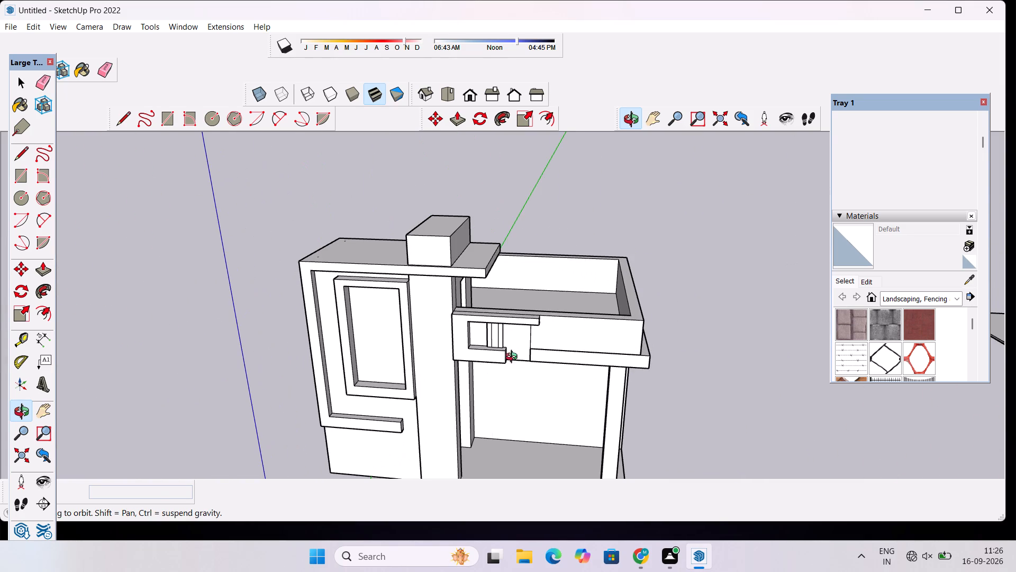
left_click_drag(696, 374, 567, 339)
scroll(573, 342, "up", 6)
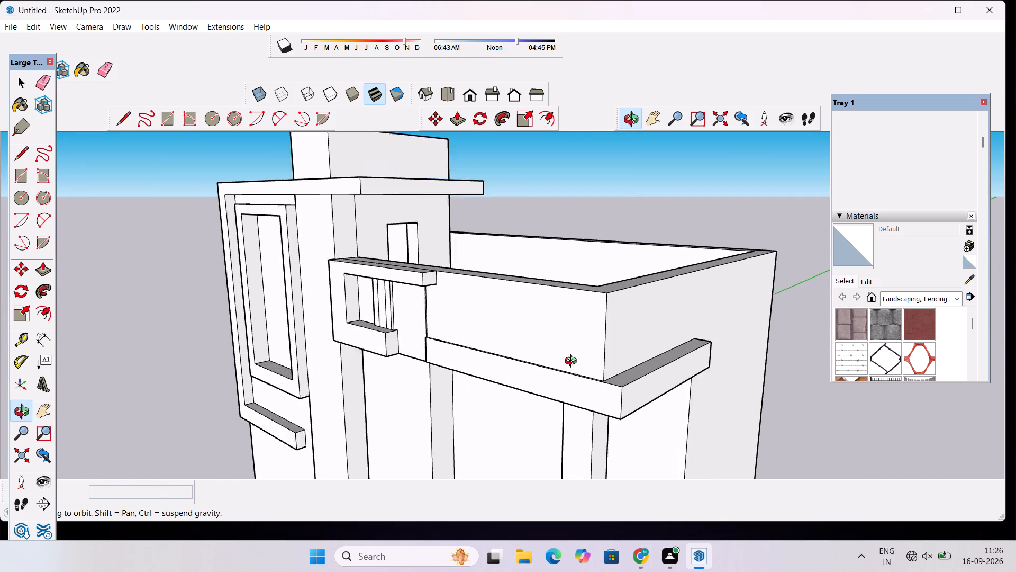
scroll(573, 362, "up", 2)
left_click_drag(511, 368, 554, 374)
scroll(567, 366, "up", 3)
left_click_drag(672, 357, 567, 345)
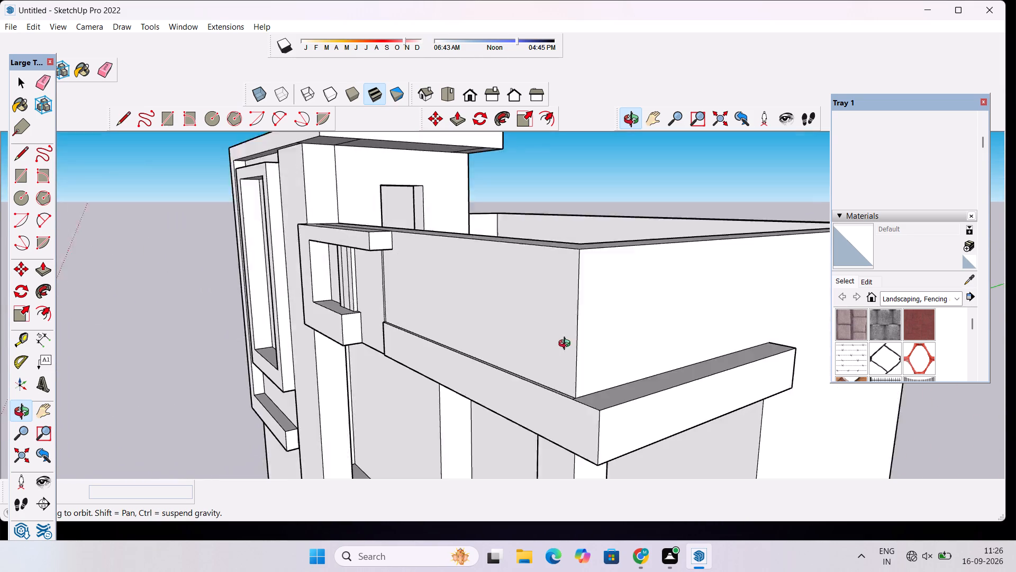
left_click_drag(567, 345, 563, 344)
Draw a vertical edge about 15' 2" long from the inner end corner of the side ledge up to the parapet's top.
scroll(560, 342, "down", 5)
left_click_drag(647, 352, 529, 356, "shift")
left_click_drag(613, 372, 569, 383)
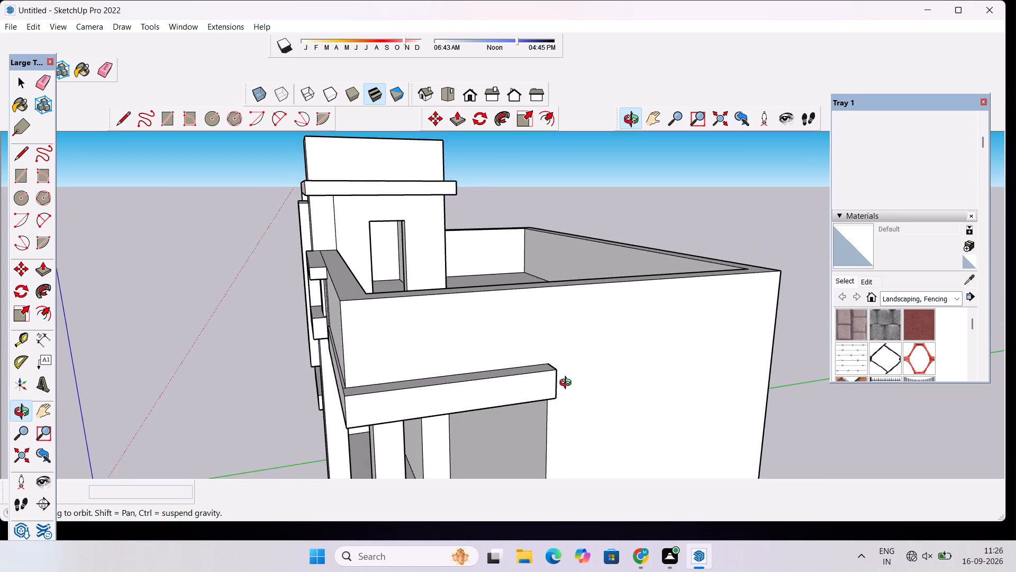
scroll(568, 384, "up", 4)
key("l")
scroll(568, 340, "up", 5)
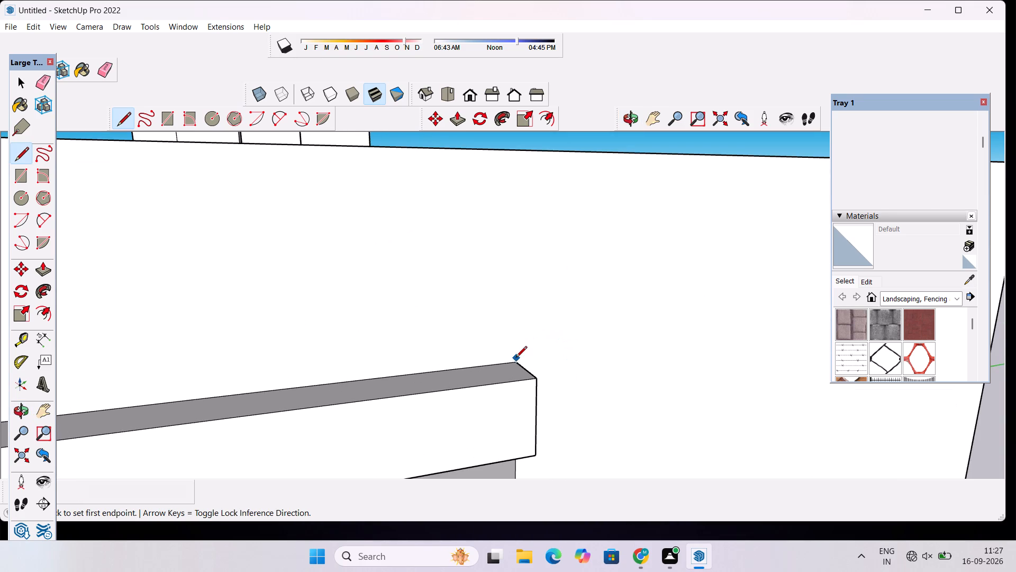
left_click(516, 363)
scroll(517, 328, "down", 9)
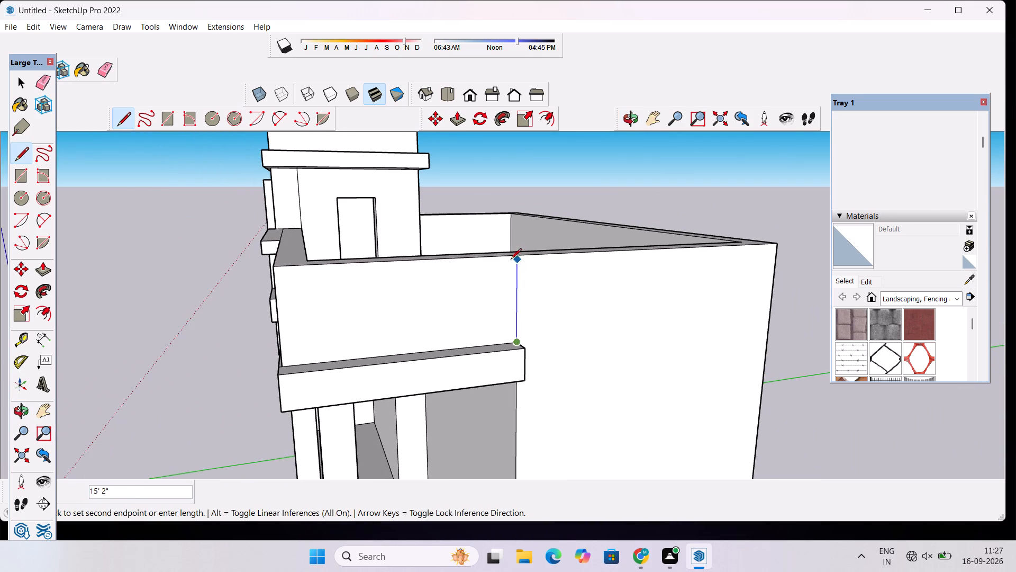
left_click(516, 258)
key("space")
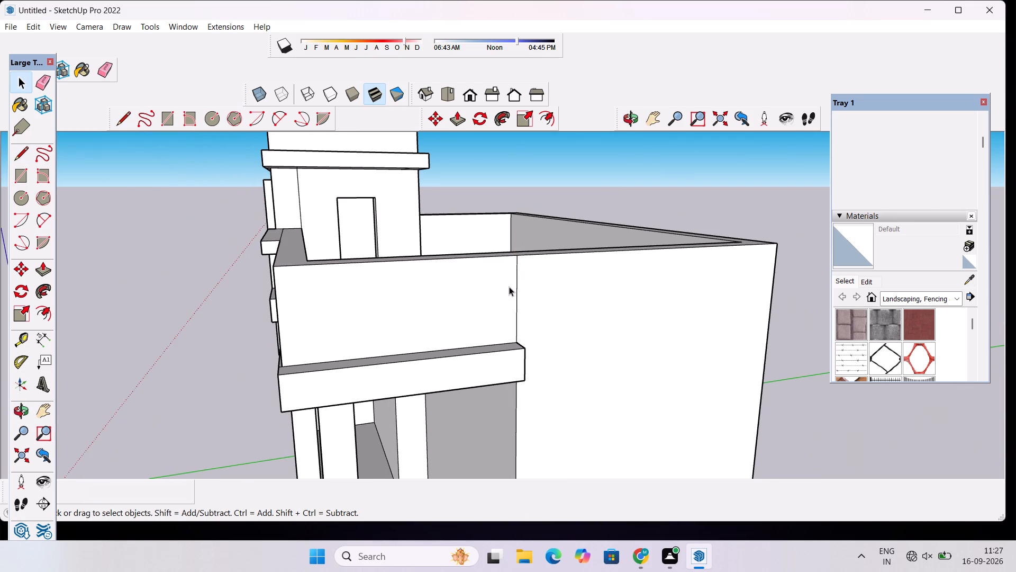
Place a guide line on the parapet's side face, 5' above the edge where the ledge meets the wall.
key("t")
scroll(471, 328, "up", 1)
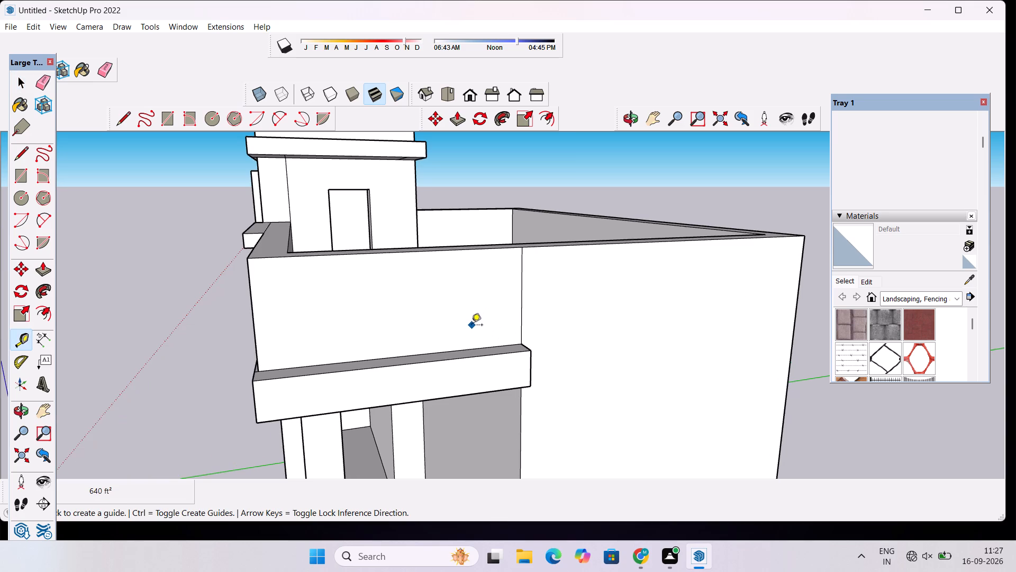
scroll(430, 337, "up", 3)
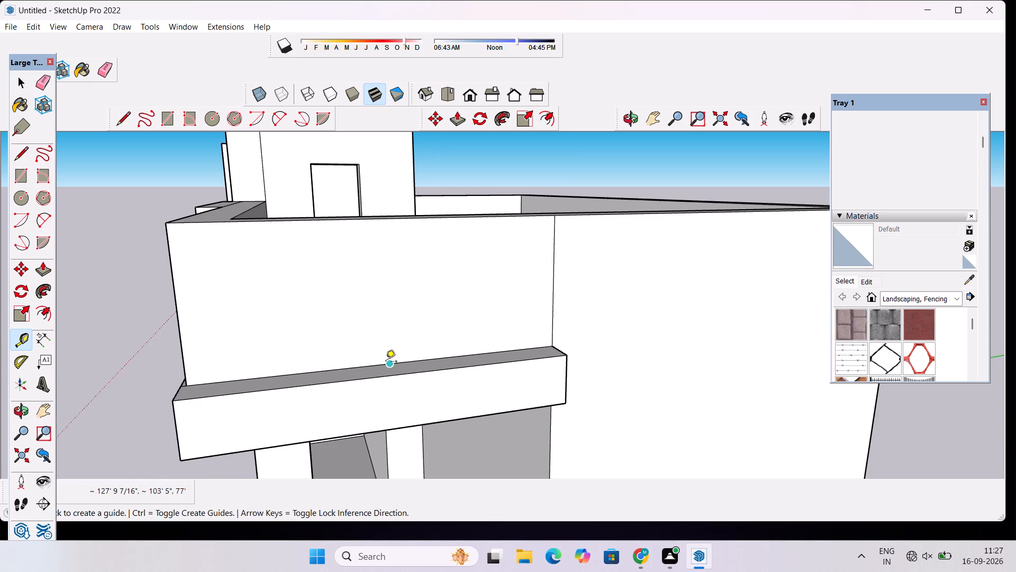
left_click(391, 365)
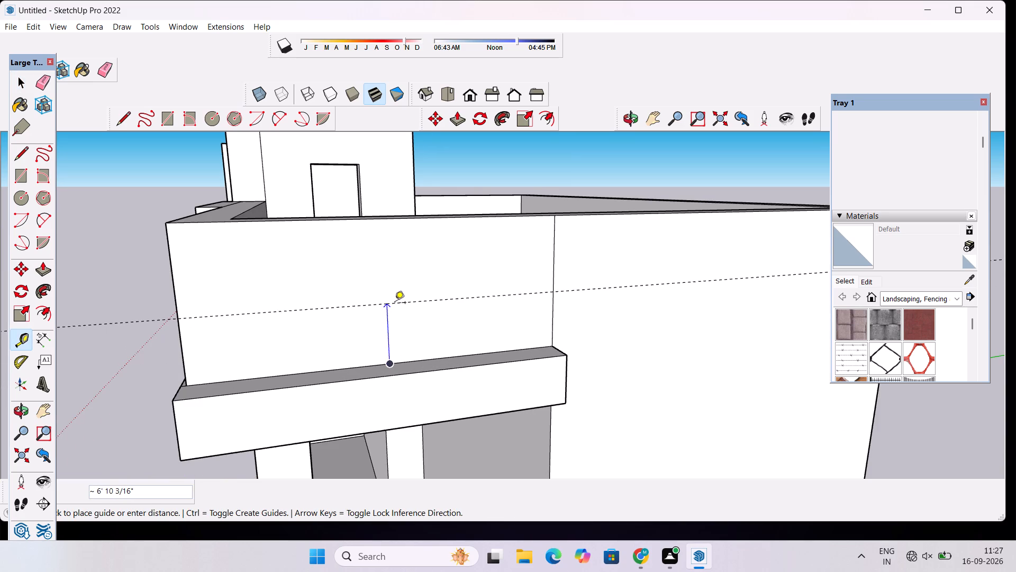
type("5'")
key("Return")
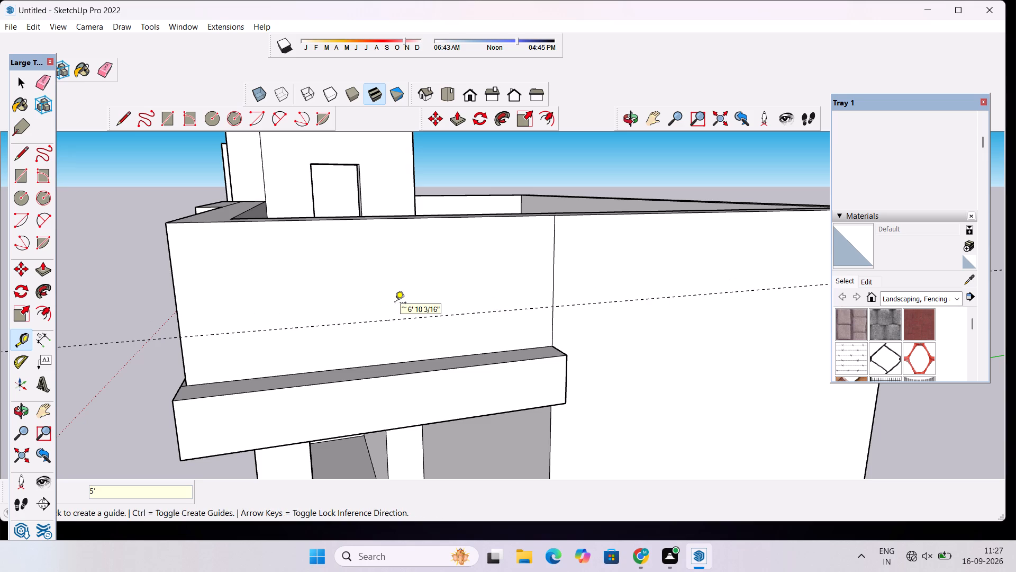
Place a guide line on the parapet's front face, 5' above the edge where the front ledge meets the wall.
scroll(398, 284, "down", 4)
left_click(628, 126)
left_click_drag(287, 234, 360, 248)
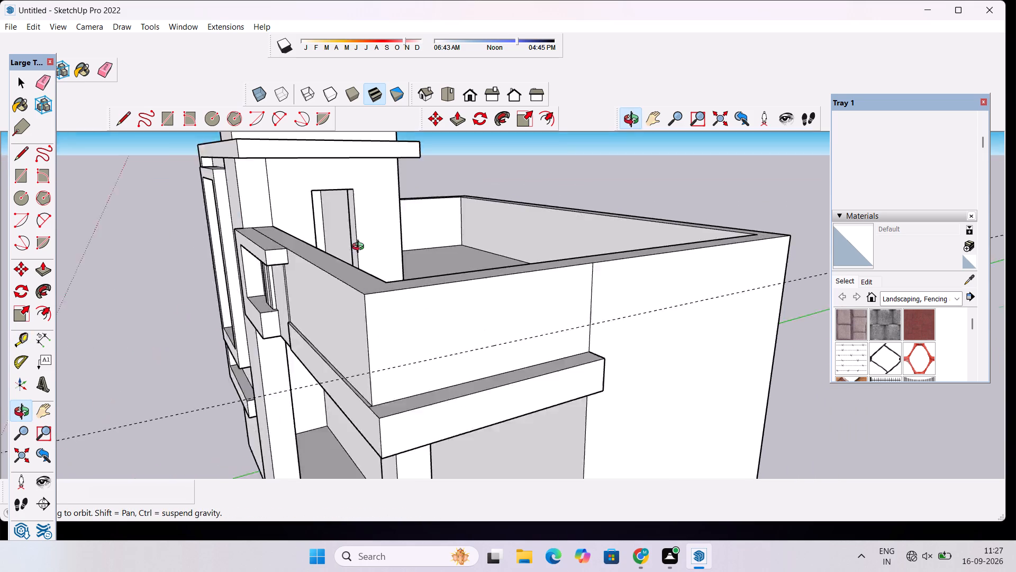
left_click_drag(360, 248, 424, 233)
scroll(427, 238, "down", 4)
left_click_drag(420, 285, 469, 361)
scroll(502, 348, "up", 4)
left_click_drag(480, 376, 482, 398)
scroll(512, 382, "up", 6)
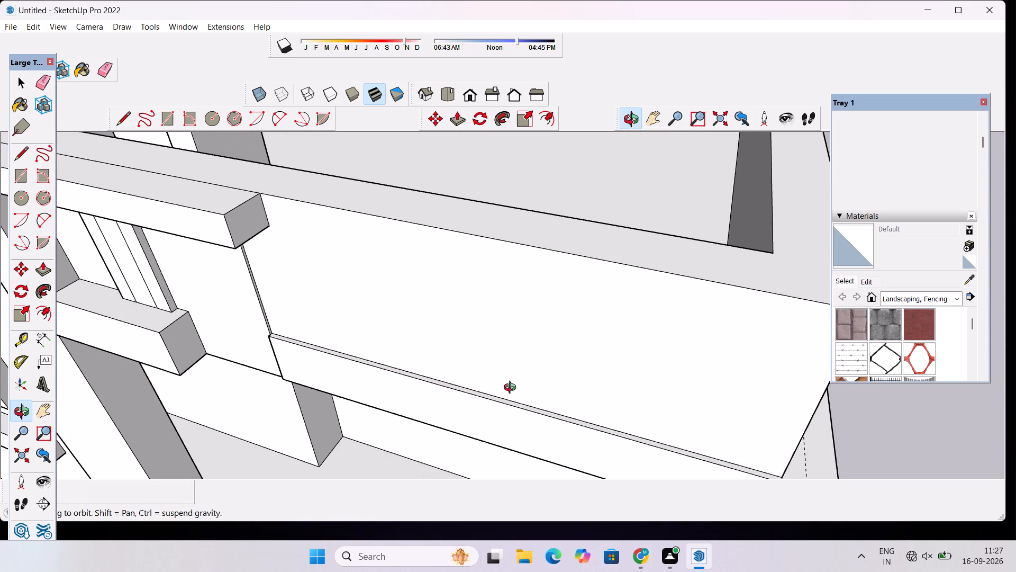
key("t")
left_click(514, 399)
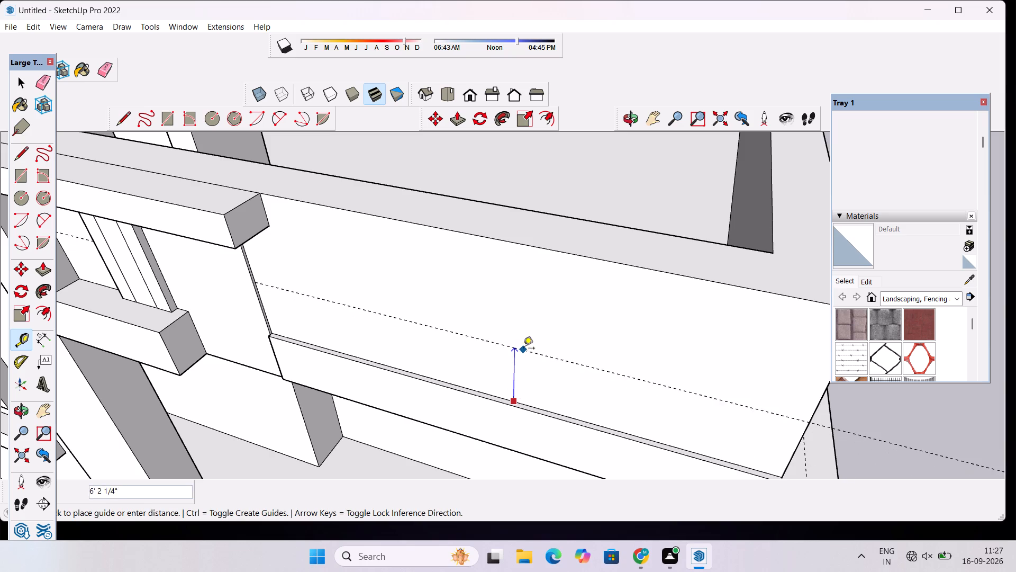
type("5'")
key("Return")
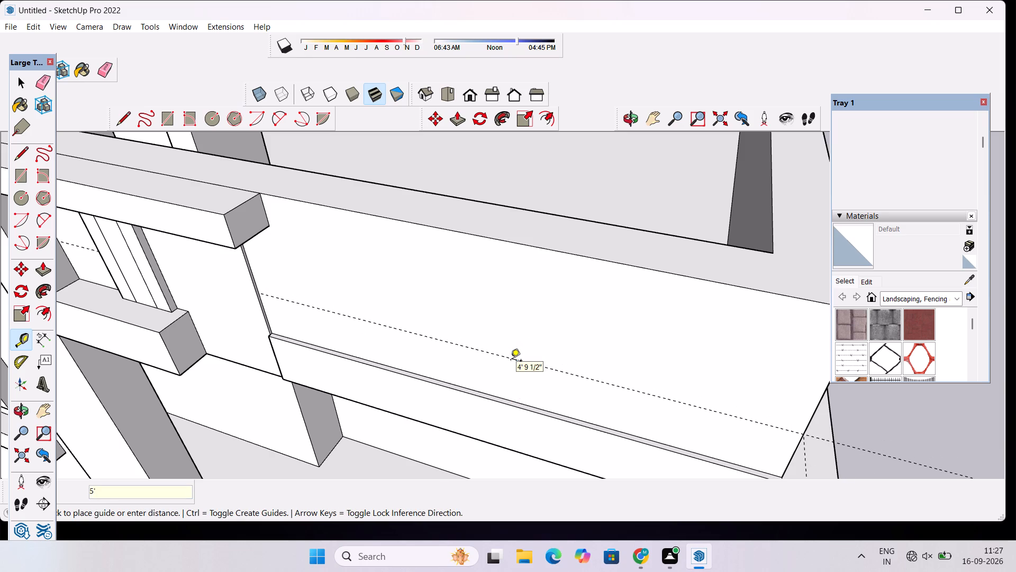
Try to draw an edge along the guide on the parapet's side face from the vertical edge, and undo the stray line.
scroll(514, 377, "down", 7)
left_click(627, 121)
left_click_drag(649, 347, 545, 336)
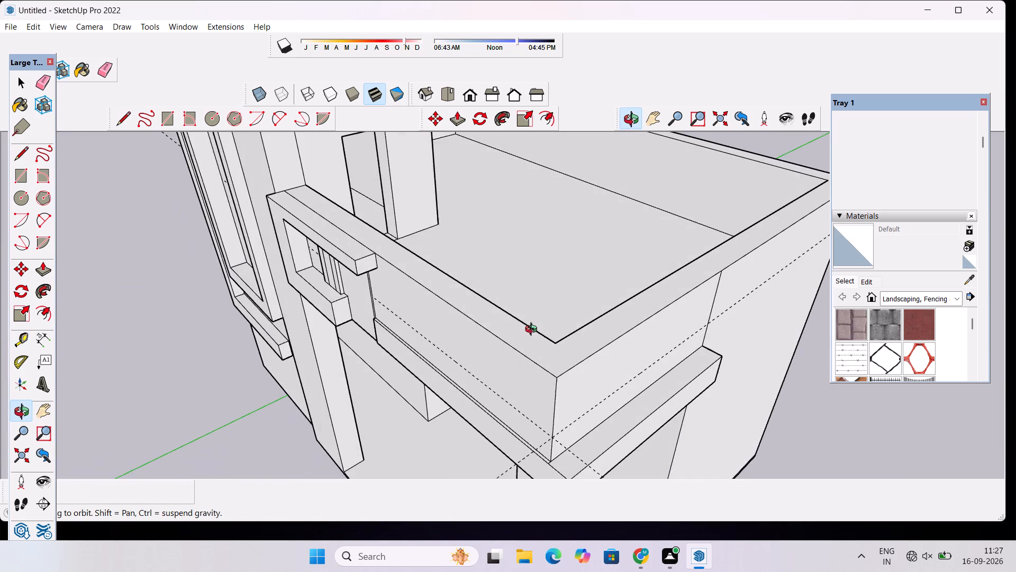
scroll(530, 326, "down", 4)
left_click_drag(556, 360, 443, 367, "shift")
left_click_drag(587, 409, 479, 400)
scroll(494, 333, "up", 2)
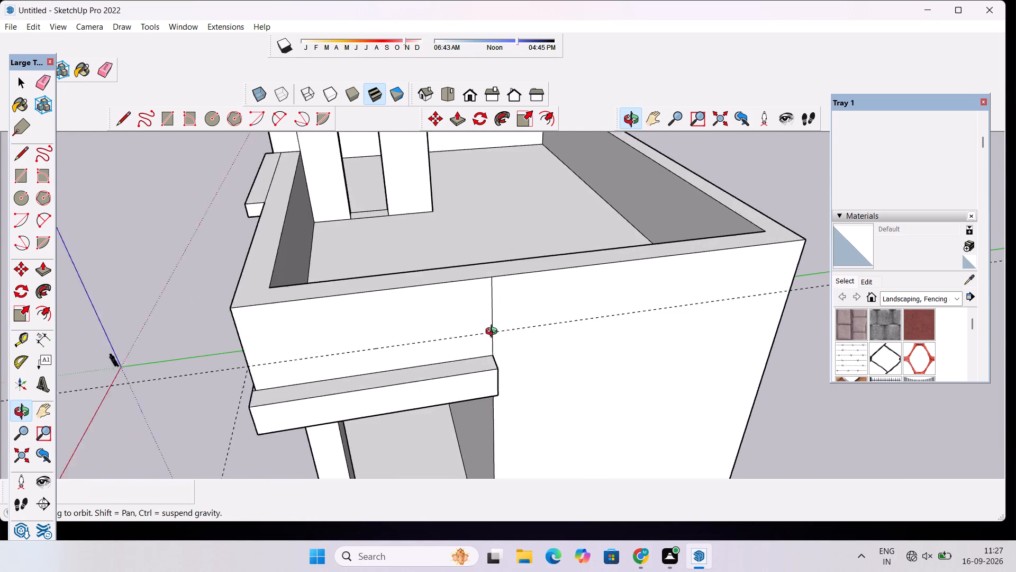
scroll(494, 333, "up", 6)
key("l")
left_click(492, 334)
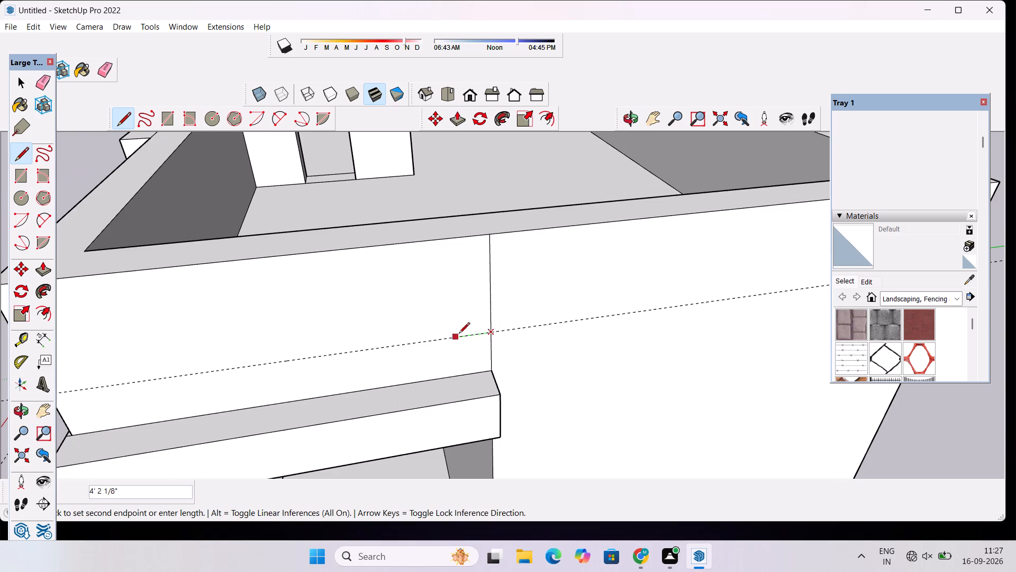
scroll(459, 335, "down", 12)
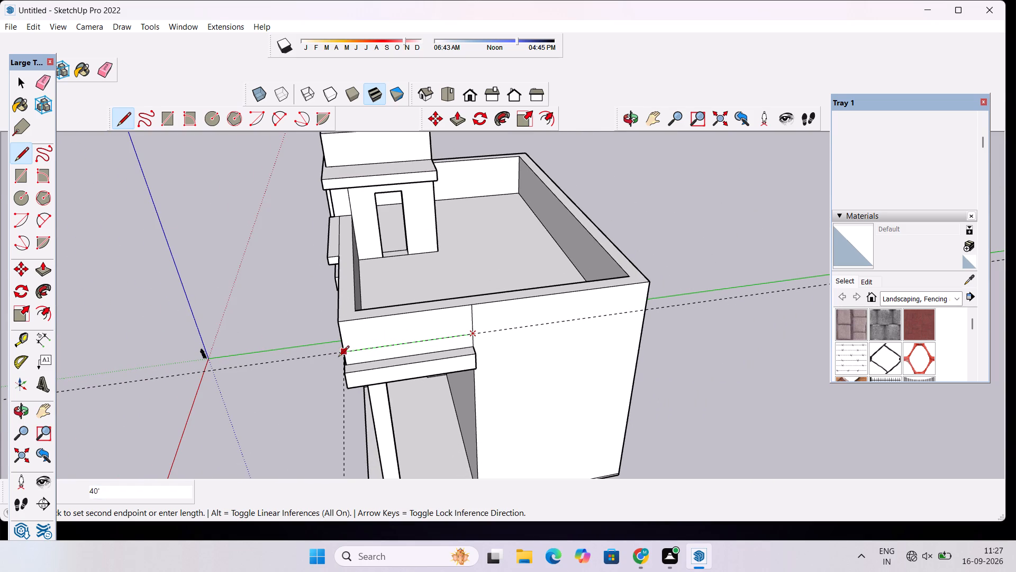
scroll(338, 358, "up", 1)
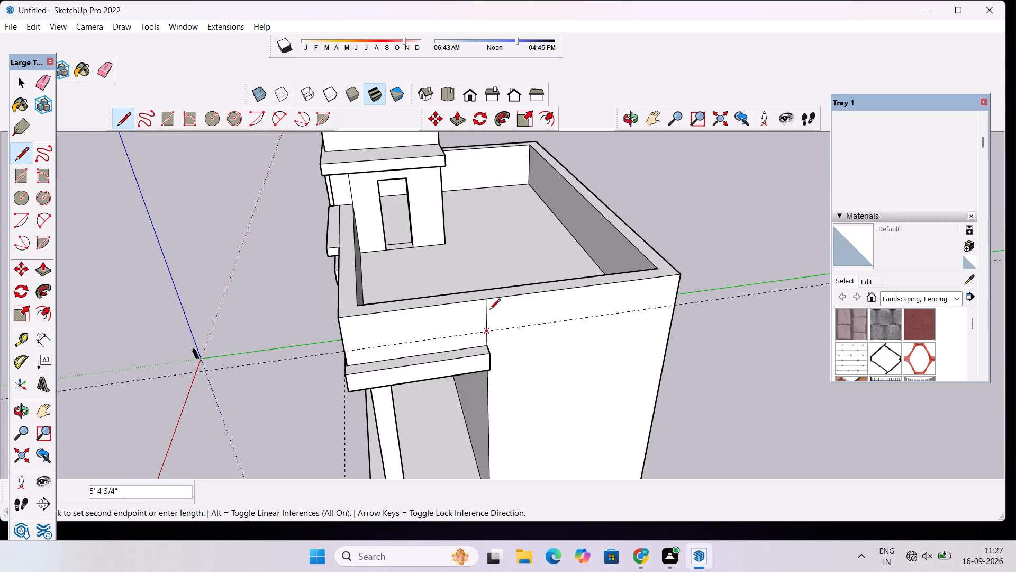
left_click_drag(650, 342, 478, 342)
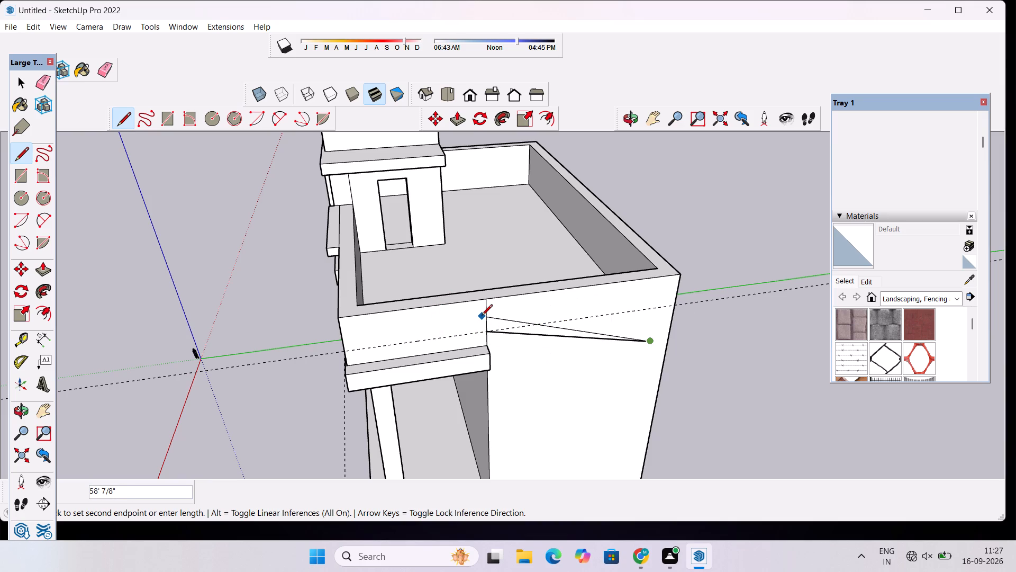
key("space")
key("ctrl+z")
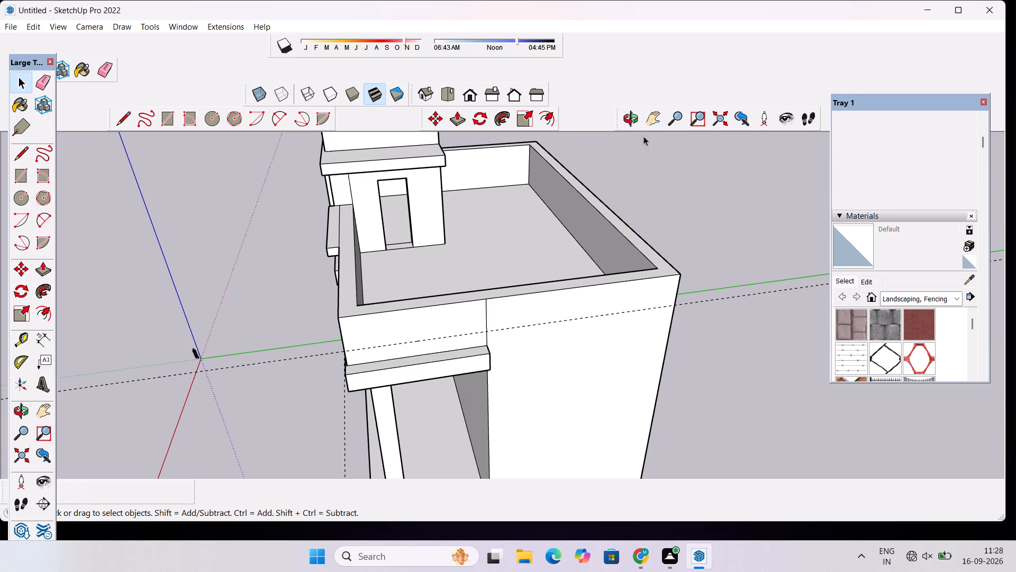
Draw a 40' edge along the guide on the parapet's side face, from the vertical edge to the front corner.
left_click(621, 117)
left_click_drag(493, 247, 667, 216)
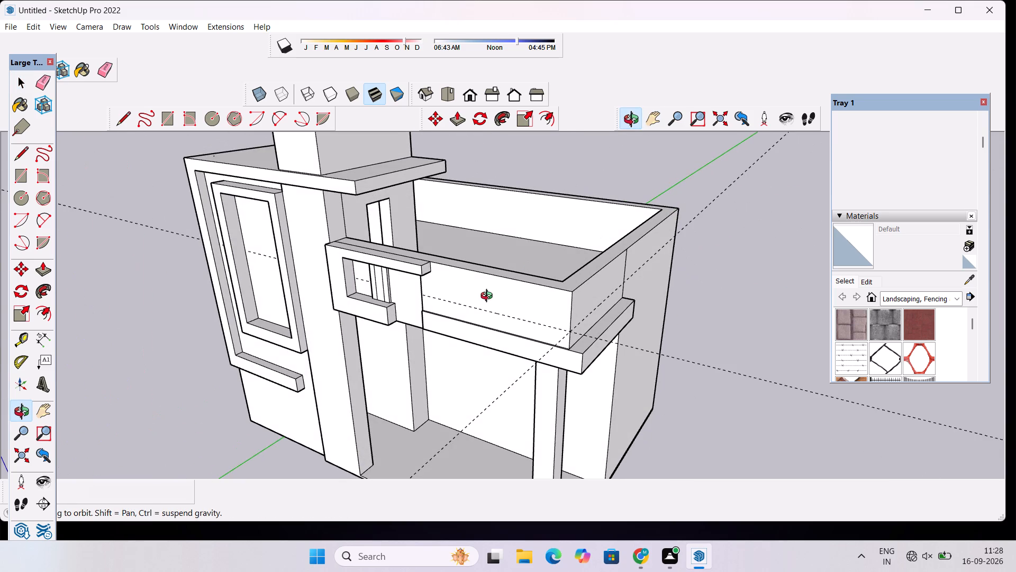
scroll(489, 297, "up", 1)
left_click_drag(464, 310, 438, 315)
scroll(438, 315, "up", 2)
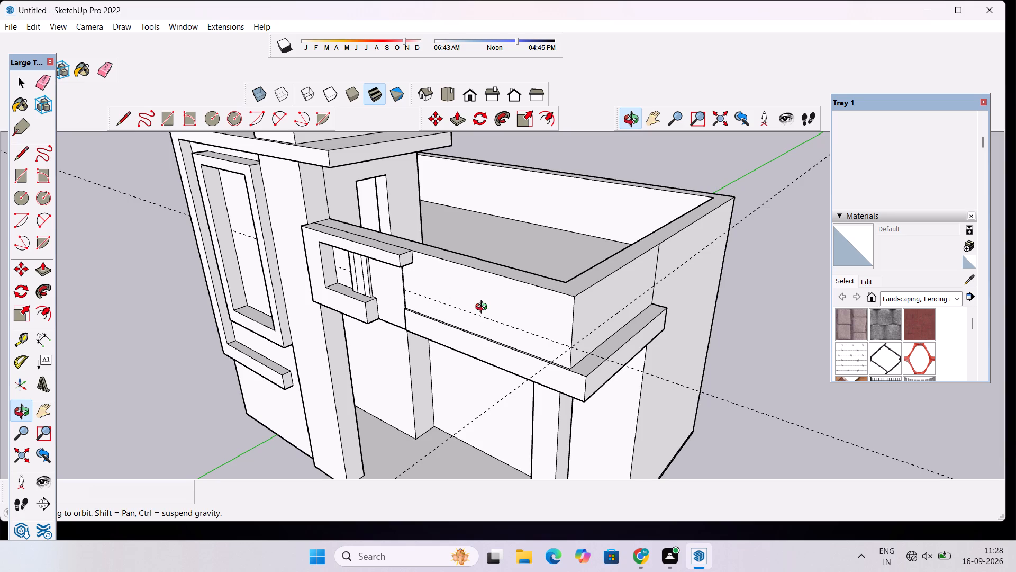
scroll(532, 279, "down", 5)
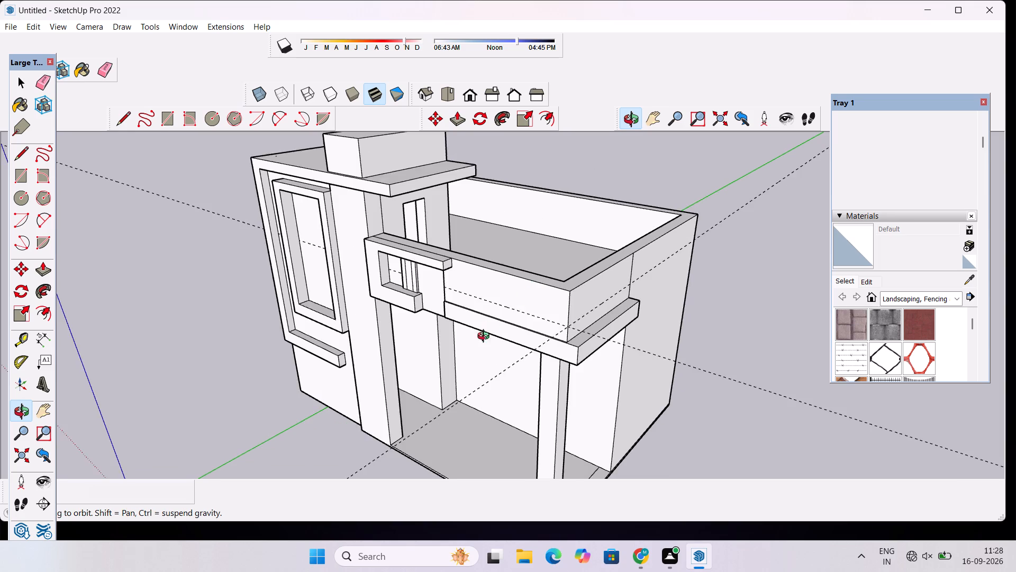
left_click_drag(491, 337, 583, 338)
scroll(585, 306, "up", 4)
left_click_drag(643, 323, 465, 324)
scroll(609, 303, "up", 2)
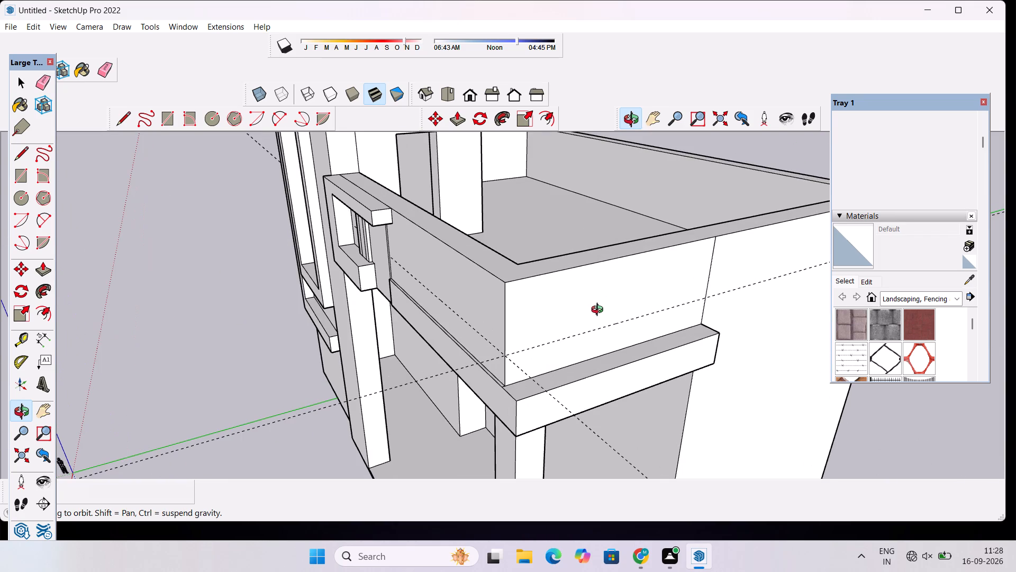
key("l")
scroll(699, 302, "up", 3)
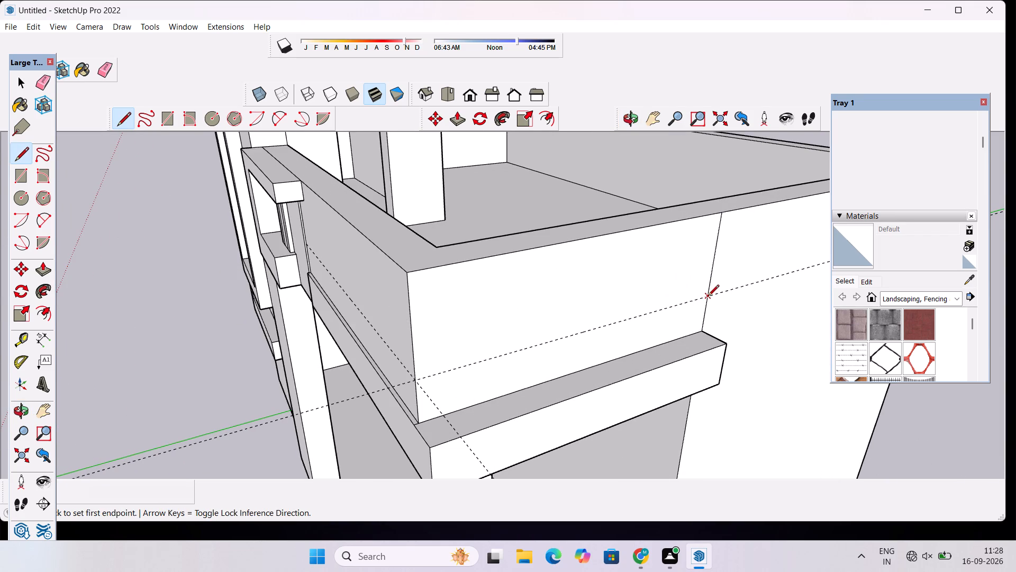
left_click(708, 297)
scroll(625, 320, "down", 4)
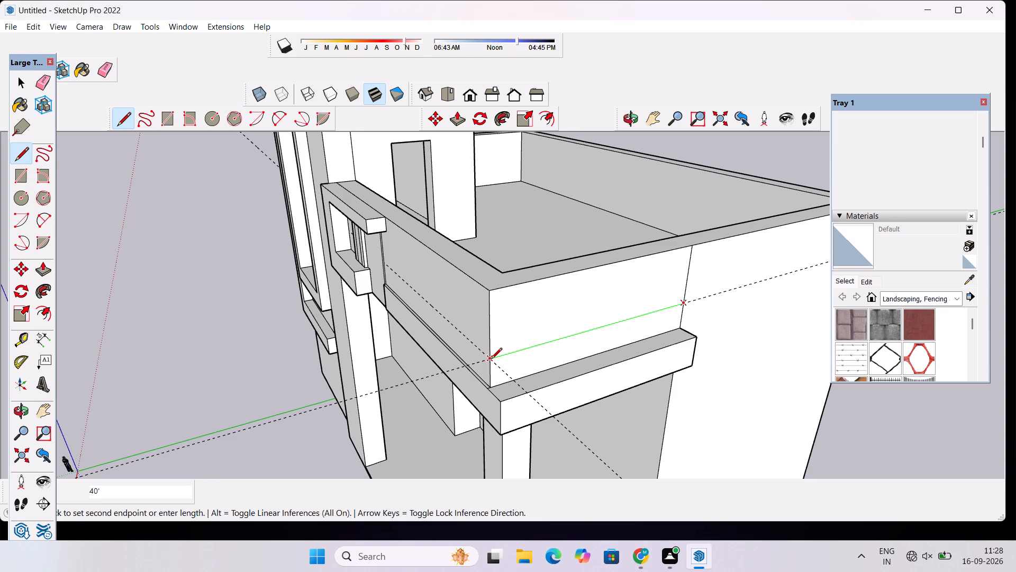
left_click(491, 360)
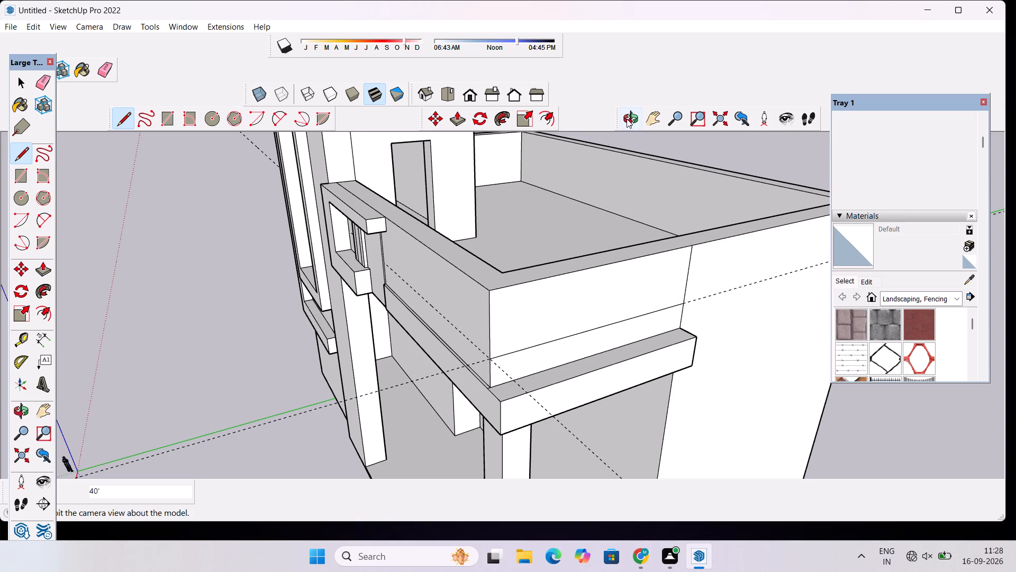
Draw an edge along the guide on the parapet's front face, from the front corner to the vertical edge beside the balcony frame.
left_click(627, 118)
left_click_drag(513, 231, 600, 242)
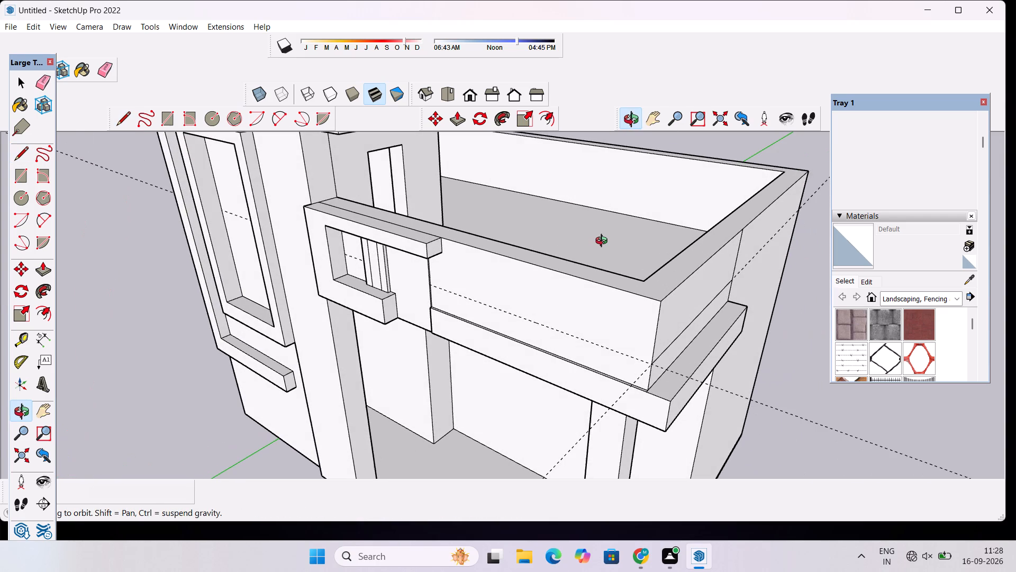
left_click_drag(549, 371, 629, 380)
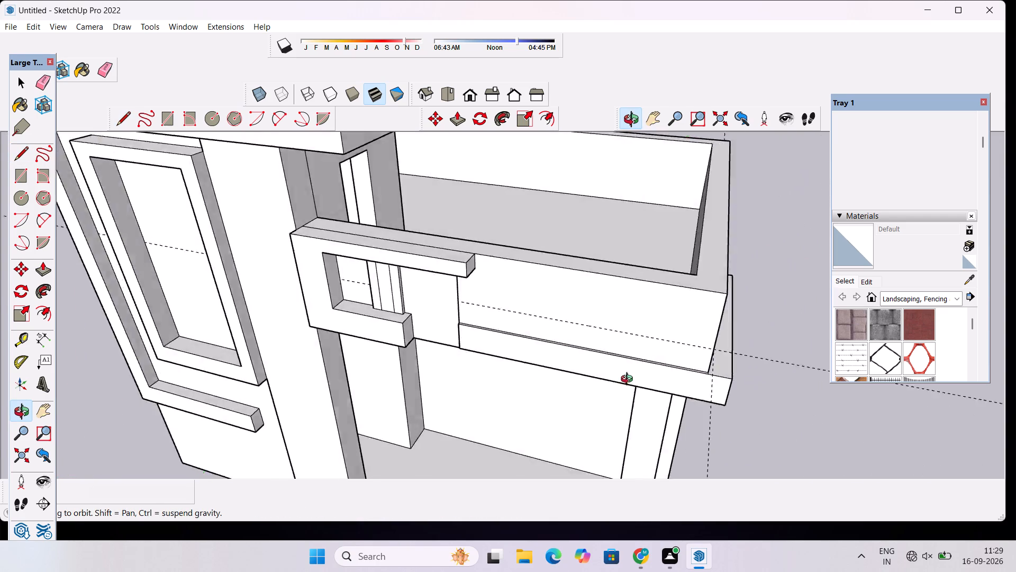
left_click_drag(629, 380, 669, 361)
left_click_drag(702, 325, 584, 319, "shift")
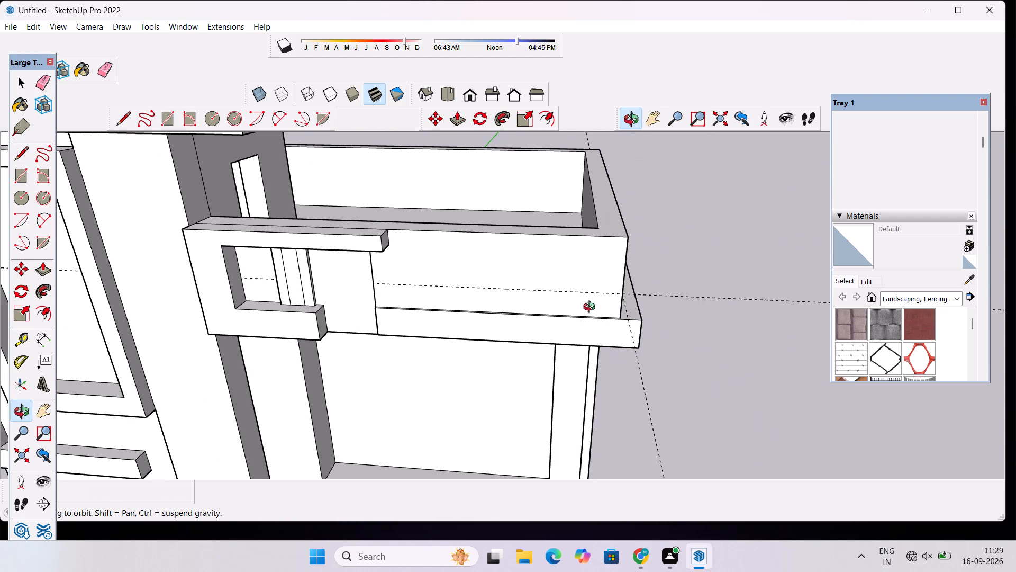
scroll(594, 296, "up", 4)
key("l")
left_click(631, 293)
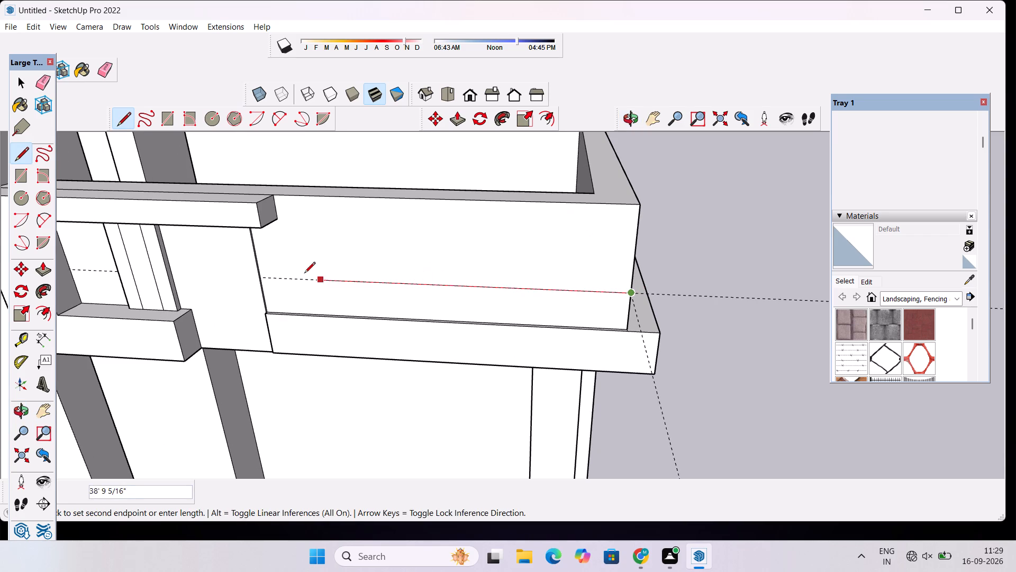
scroll(296, 273, "up", 3)
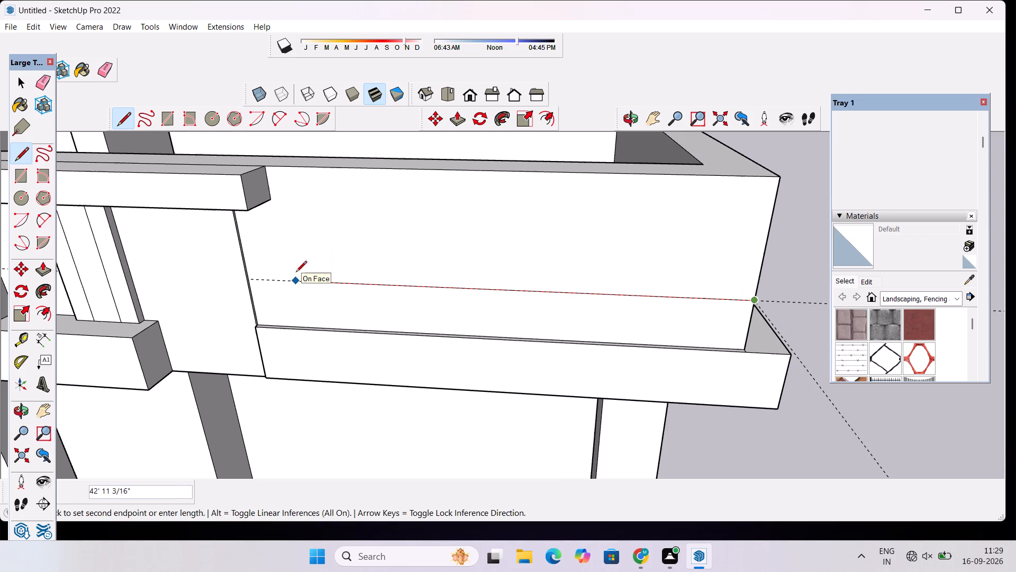
scroll(296, 273, "up", 6)
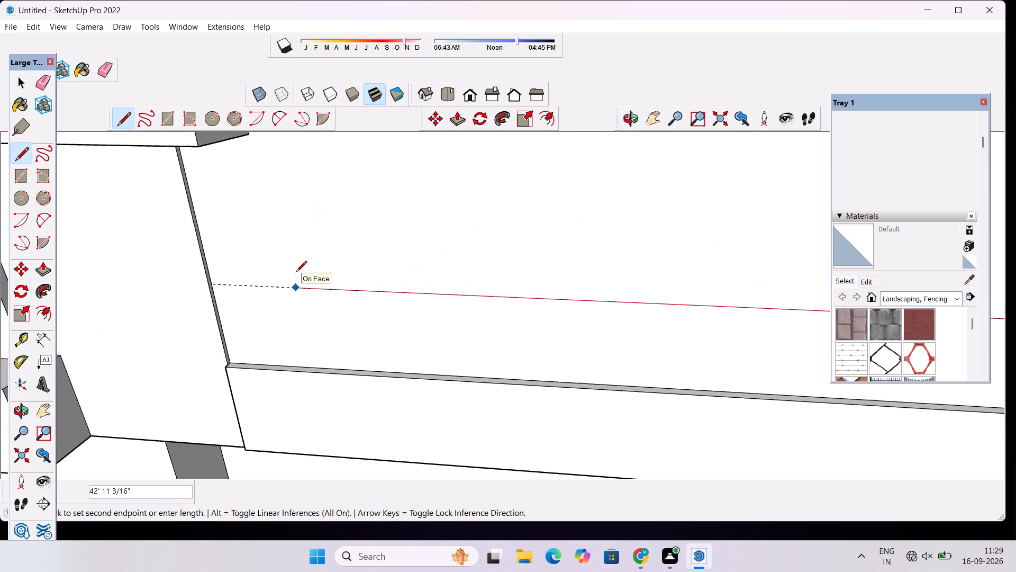
scroll(238, 279, "up", 7)
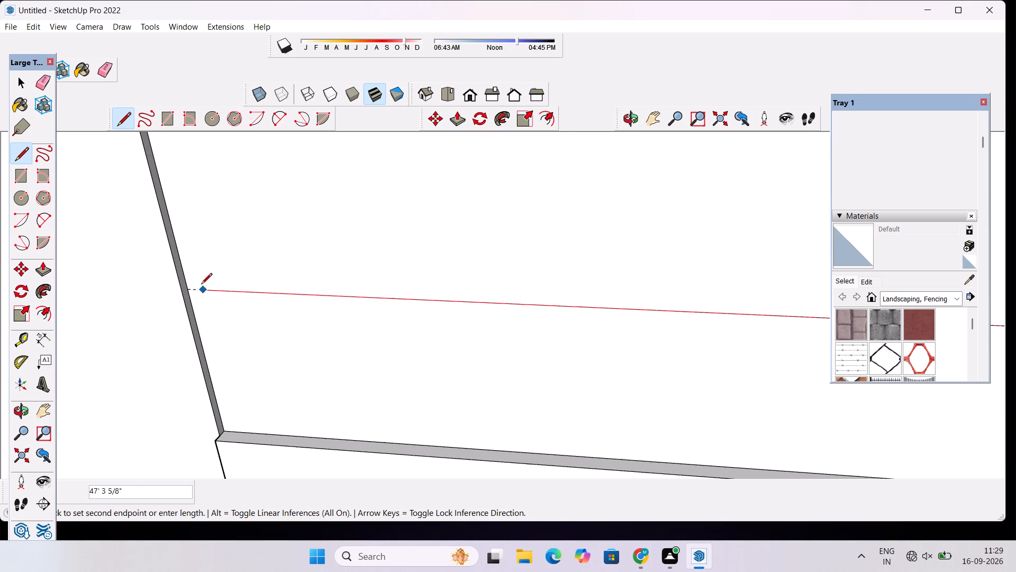
left_click(191, 287)
key("space")
Erase the two guide lines that run along the parapet's front and side faces.
scroll(261, 276, "down", 13)
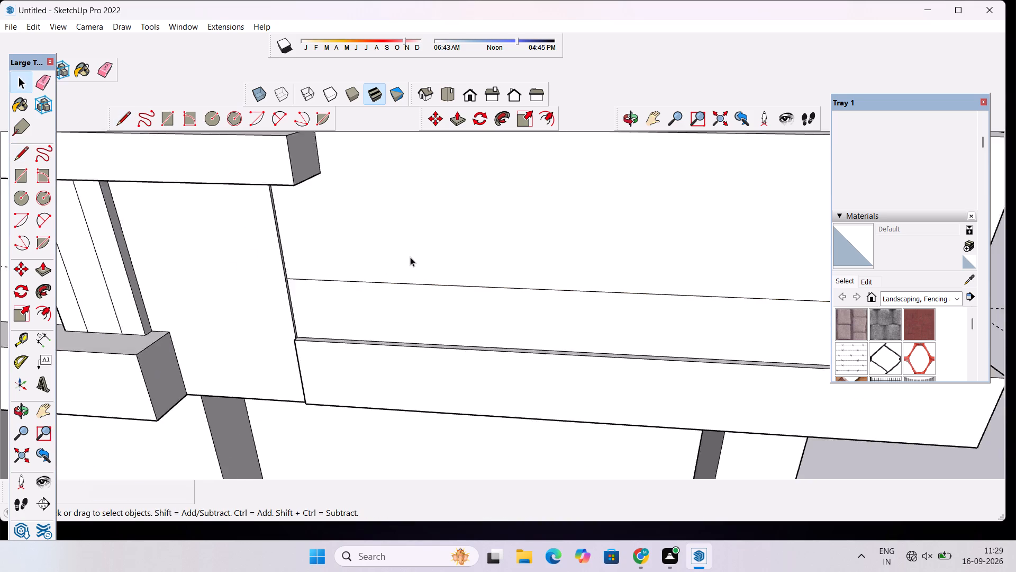
scroll(410, 257, "down", 13)
scroll(643, 279, "up", 3)
left_click(631, 118)
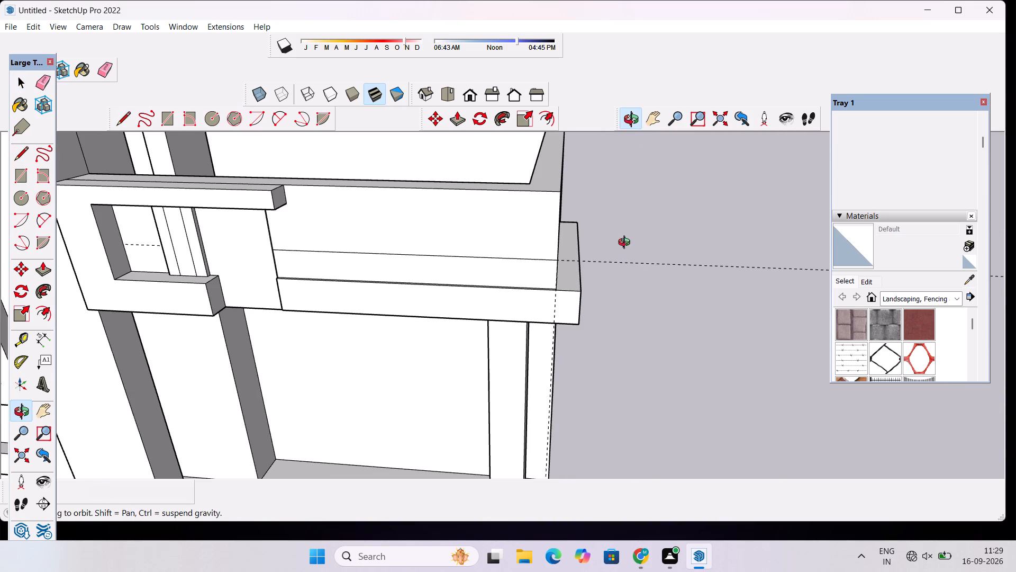
left_click_drag(623, 255, 525, 273)
left_click_drag(528, 293, 507, 333, "shift")
scroll(504, 333, "up", 1)
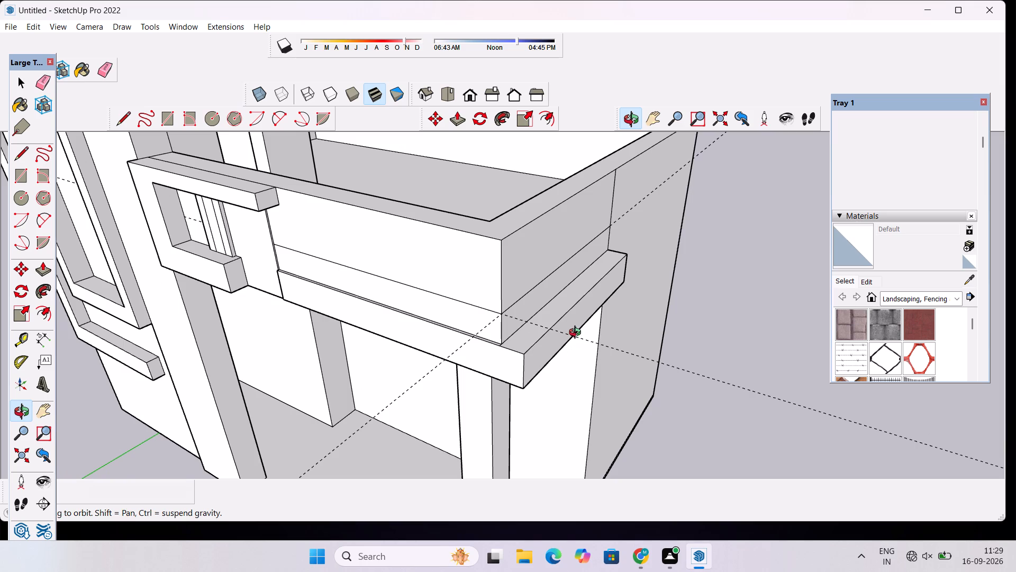
left_click_drag(539, 346, 521, 321)
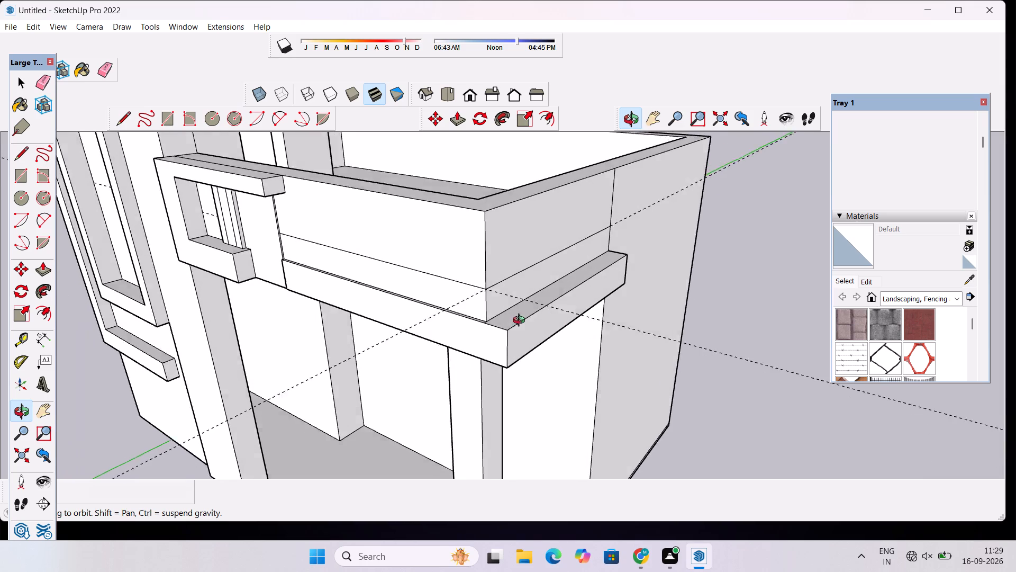
left_click_drag(521, 321, 519, 318)
left_click_drag(533, 309, 516, 323)
key("e")
left_click_drag(691, 350, 690, 372)
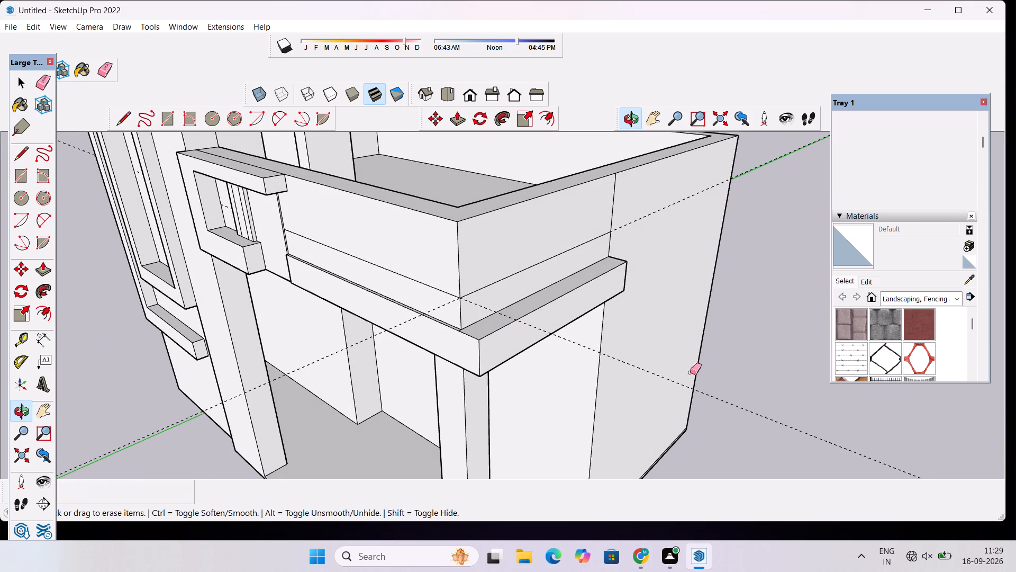
left_click_drag(690, 372, 674, 397)
left_click_drag(668, 195, 669, 207)
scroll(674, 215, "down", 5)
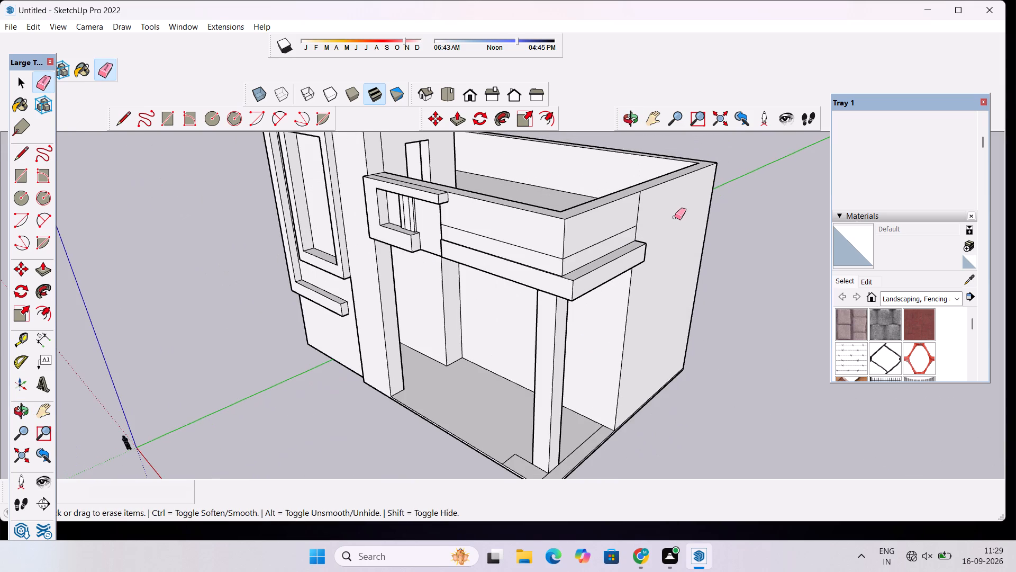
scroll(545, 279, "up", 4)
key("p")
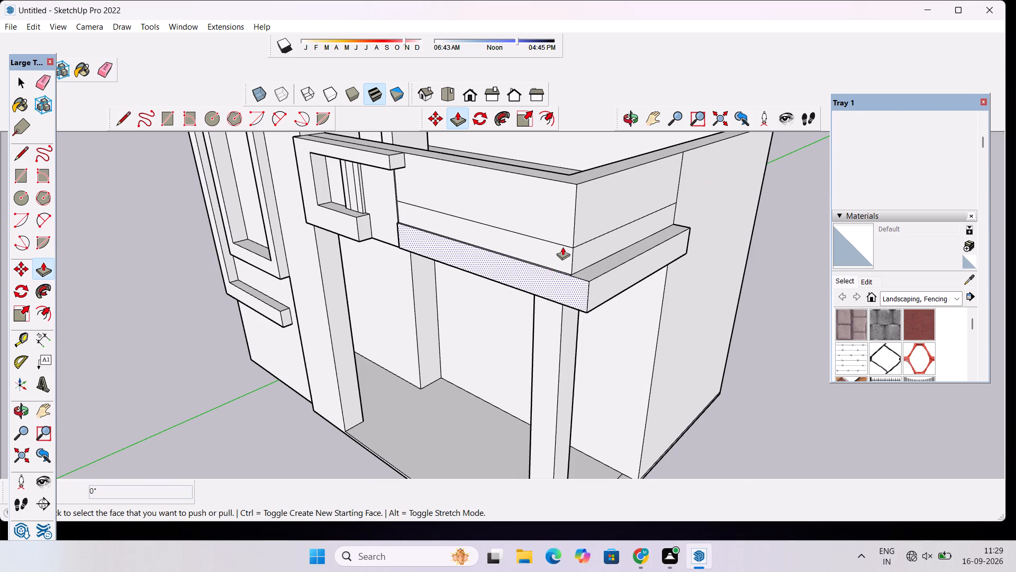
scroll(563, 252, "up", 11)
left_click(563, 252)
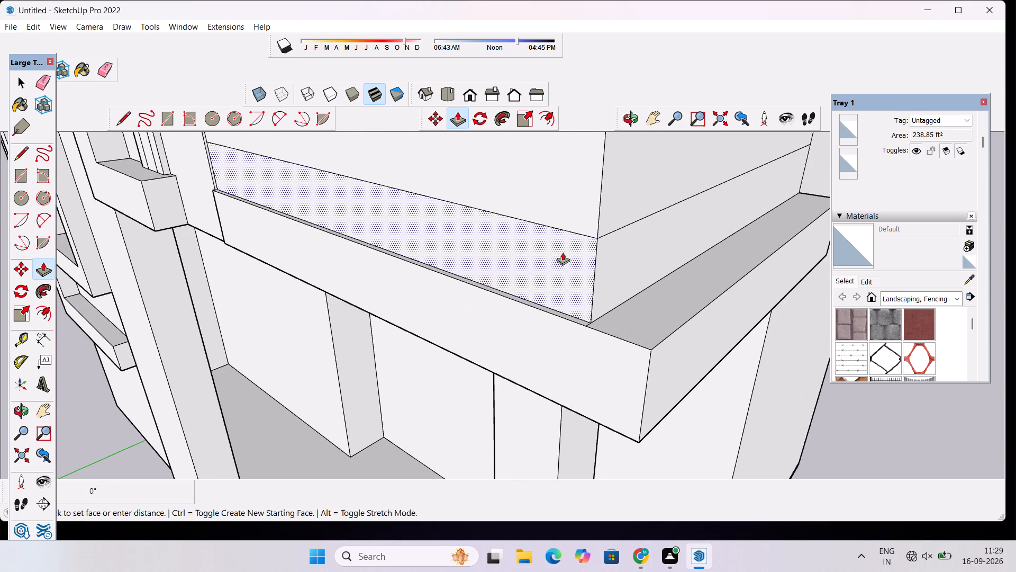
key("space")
Push/Pull the front face of the ledge below the parapet outward by 1'.
left_click(542, 331)
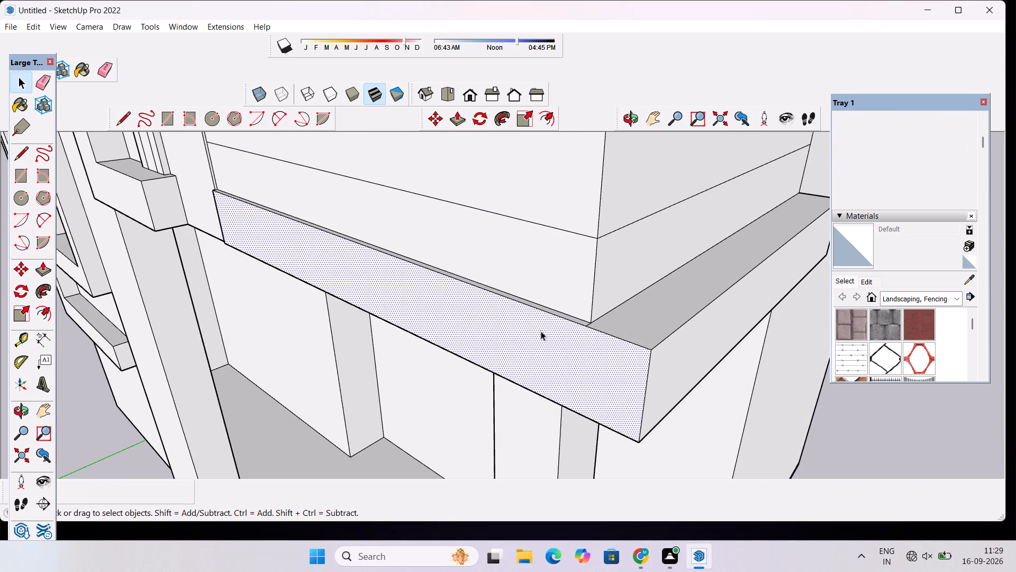
key("p")
left_click(539, 330)
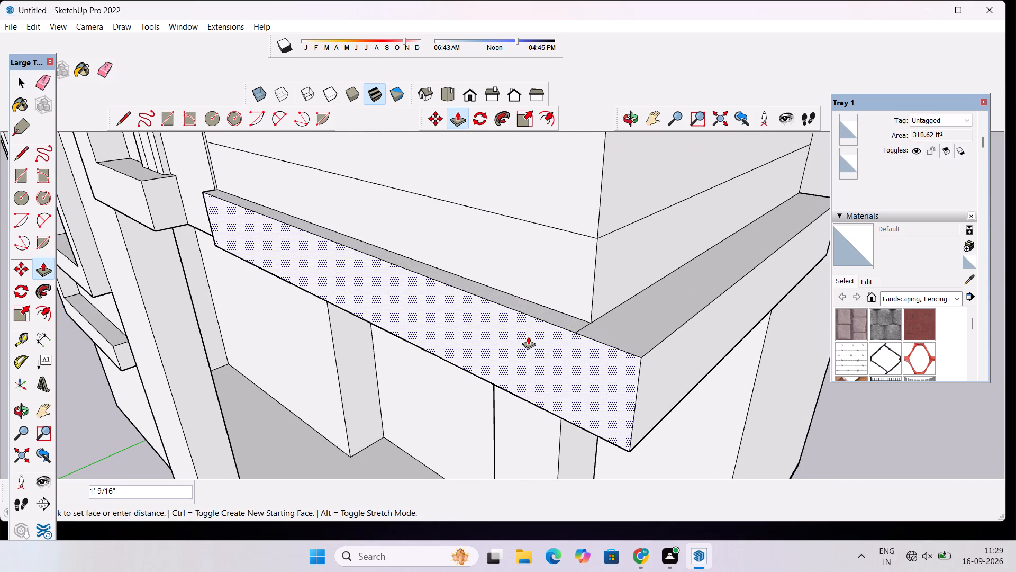
type("1'")
key("Return")
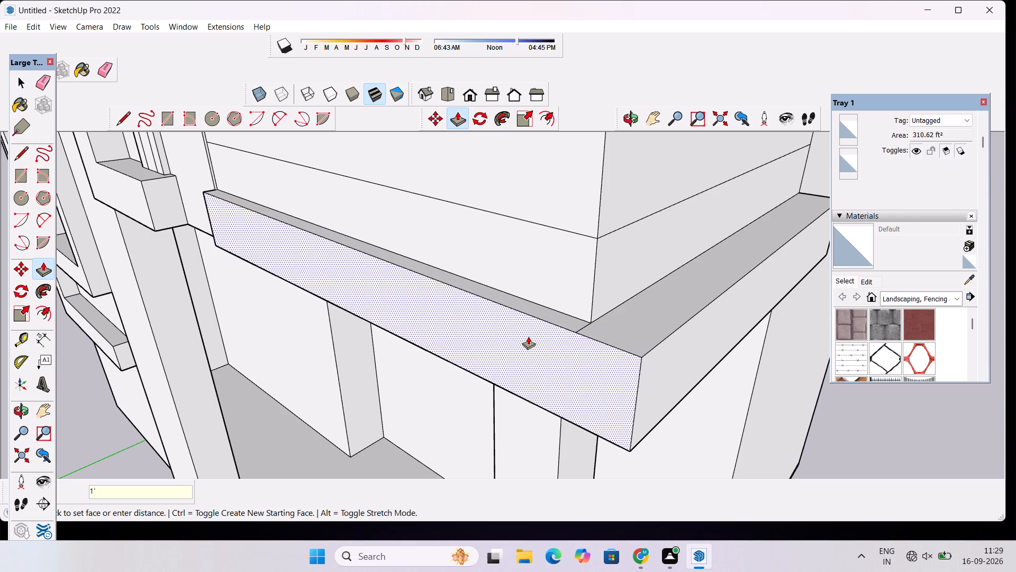
key("space")
Erase the short seam edge on the ledge's top face at the parapet's front corner.
left_click(623, 282)
scroll(616, 293, "up", 3)
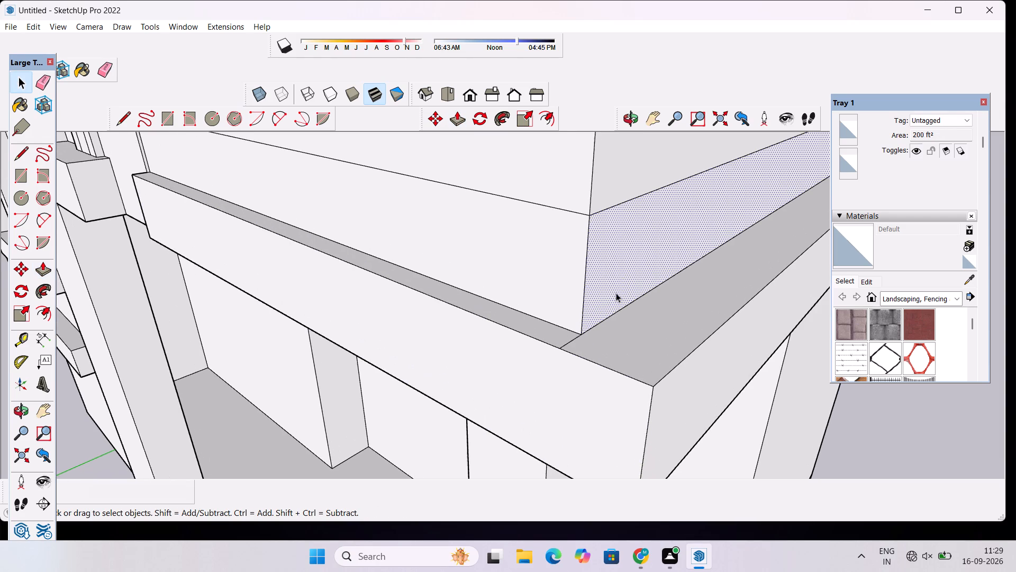
key("e")
scroll(572, 345, "up", 3)
left_click(567, 342)
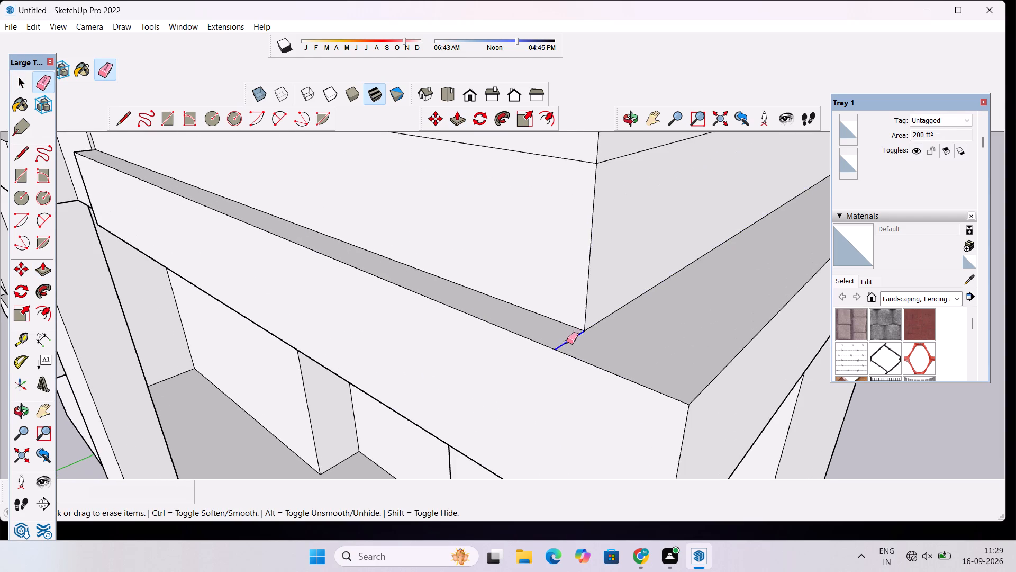
Push/Pull the lower strip of the parapet's side face outward by 1'.
scroll(550, 315, "down", 12)
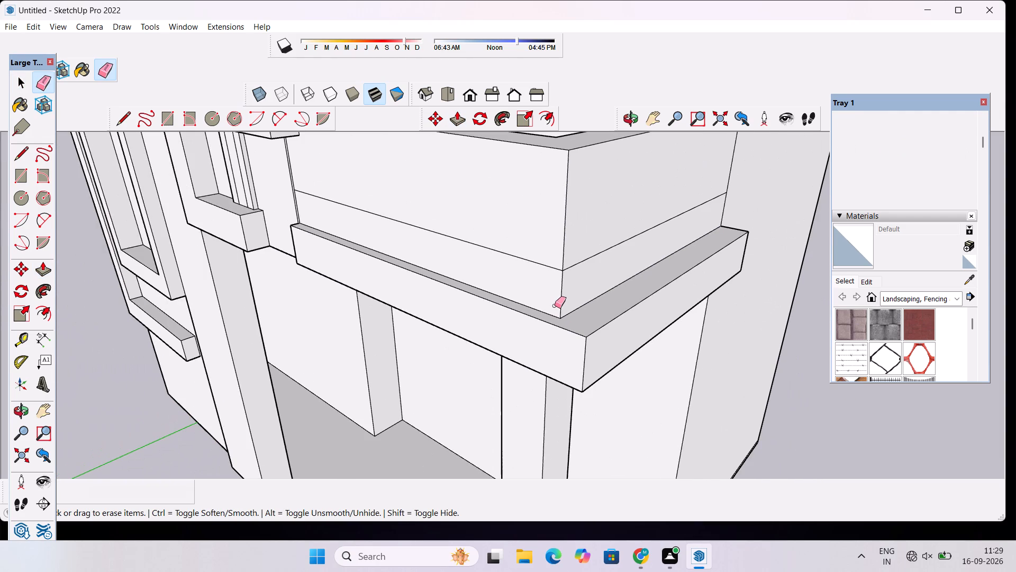
key("p")
left_click(577, 284)
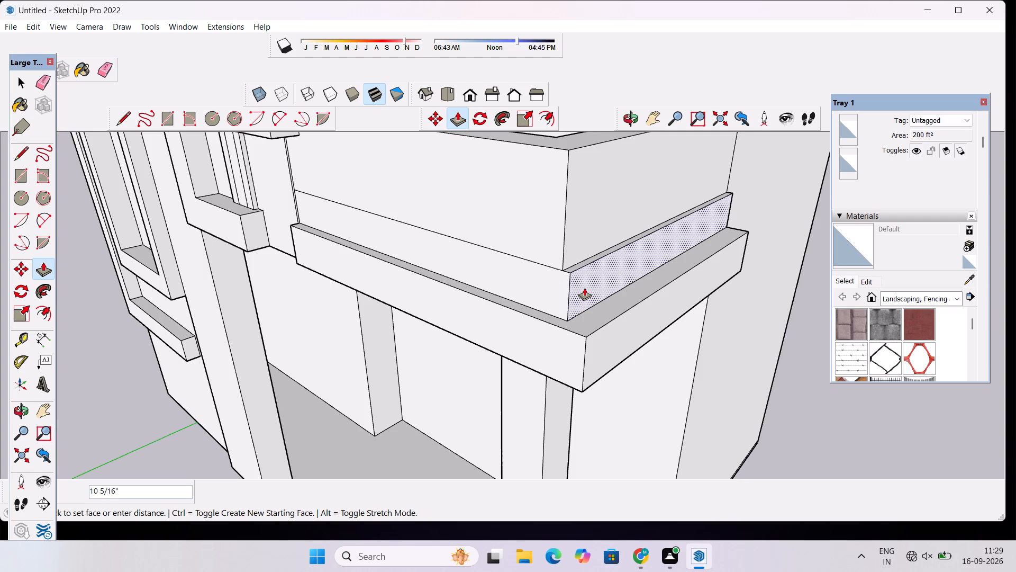
type("1'")
key("Return")
Push/Pull the lower strip of the parapet's front face outward by 3", plus a further 9 1/4".
left_click(560, 288)
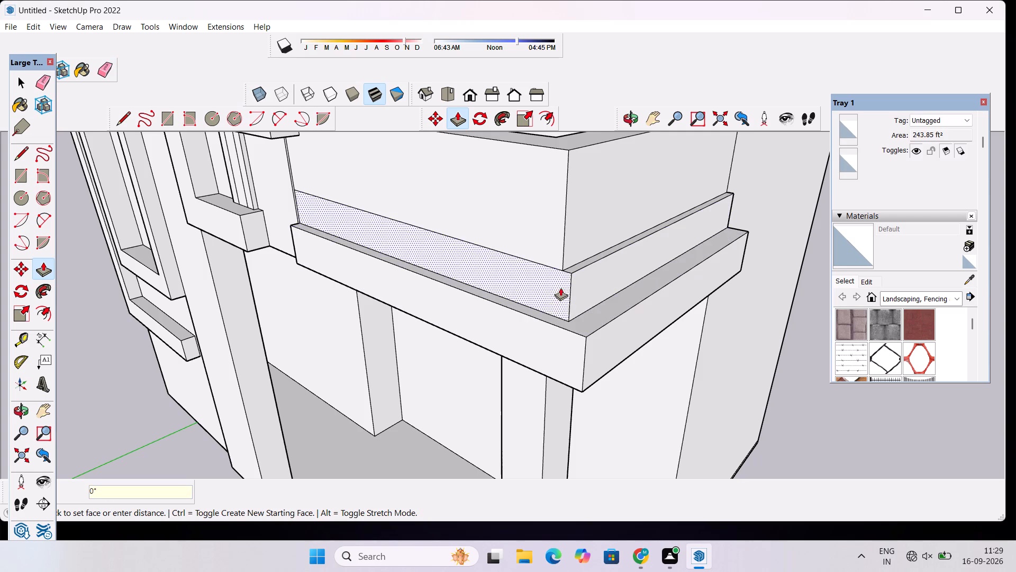
left_click(551, 297)
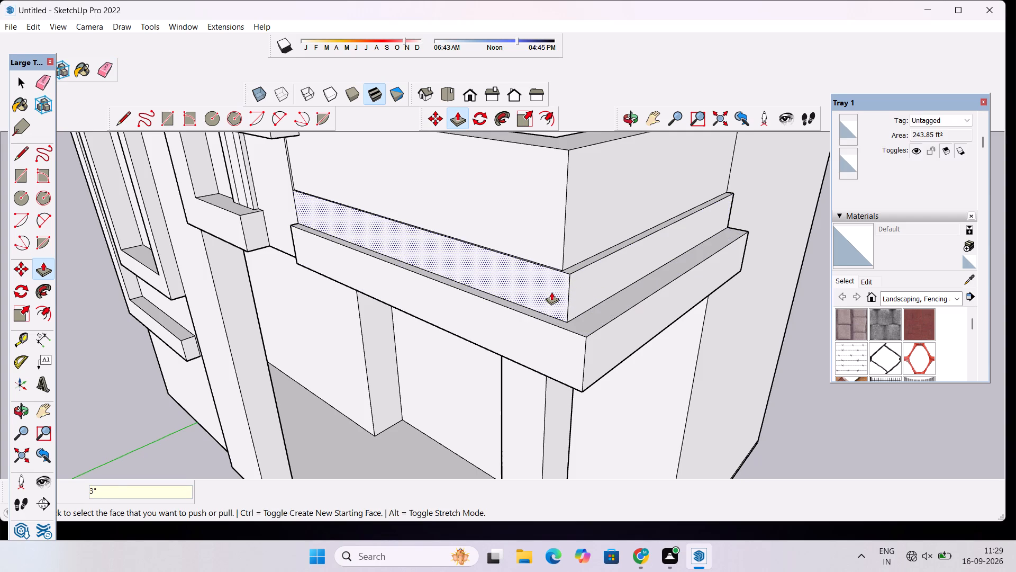
left_click(551, 292)
left_click(545, 291)
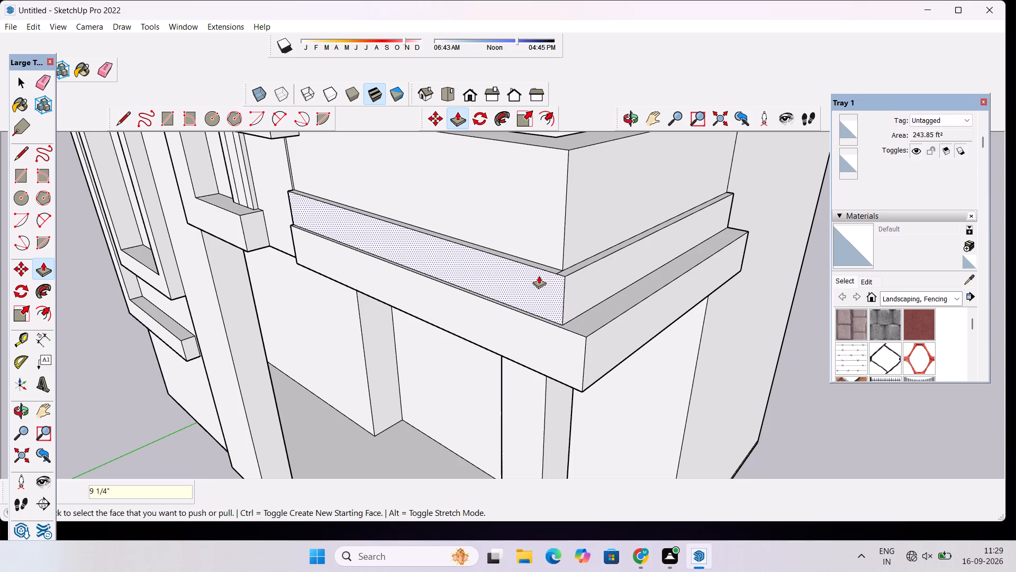
Erase the short seam edge on the top of the raised strip at the parapet's front corner.
left_click(630, 115)
left_click_drag(543, 231, 568, 275)
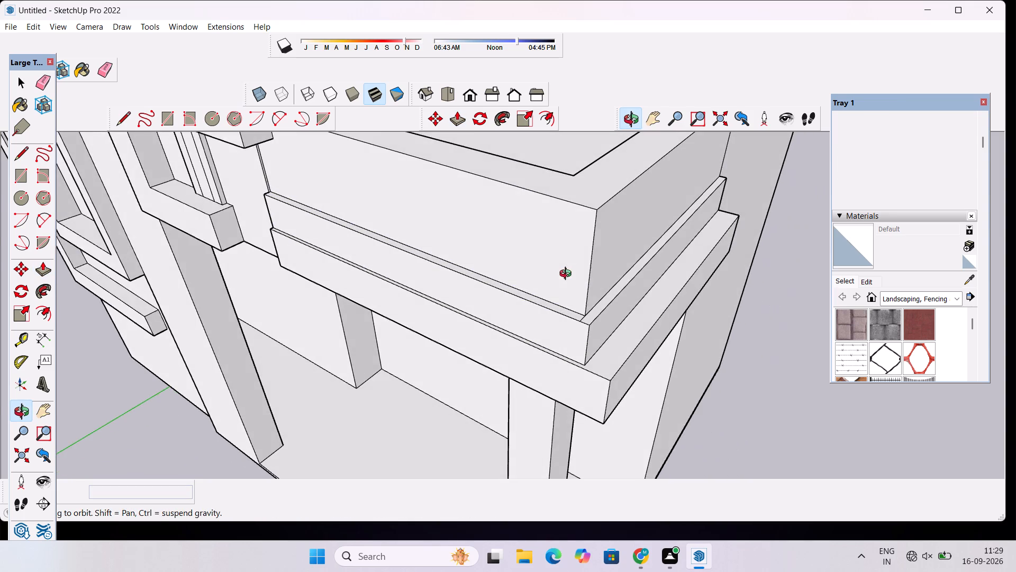
scroll(602, 332, "up", 8)
left_click_drag(578, 325, 576, 335)
scroll(574, 330, "up", 3)
key("e")
scroll(572, 316, "up", 2)
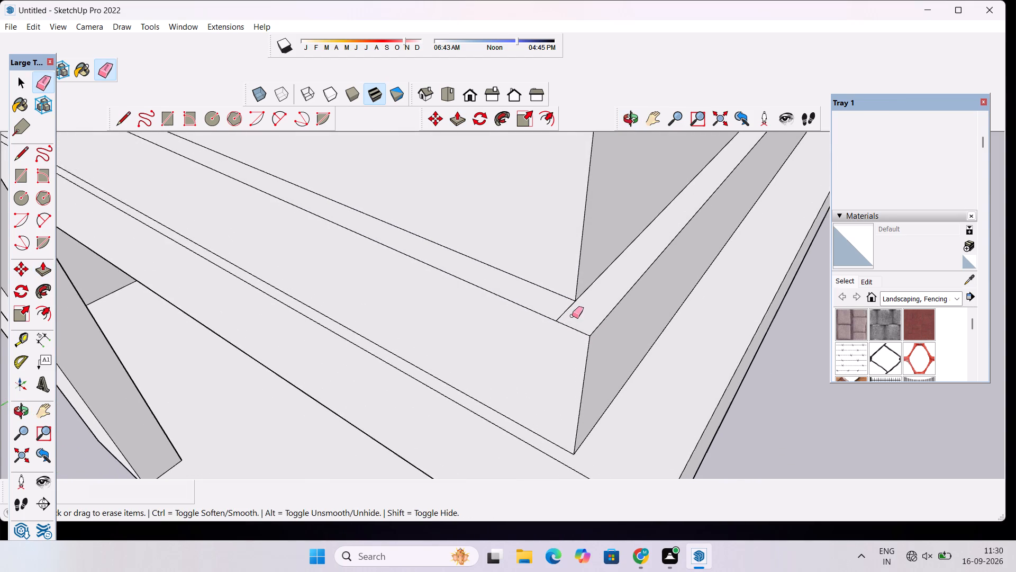
scroll(572, 316, "up", 2)
left_click_drag(560, 301, 575, 318)
Examine the stepped parapet band and ledge together with the balcony frame, roof box and terrace from several angles.
scroll(573, 305, "down", 18)
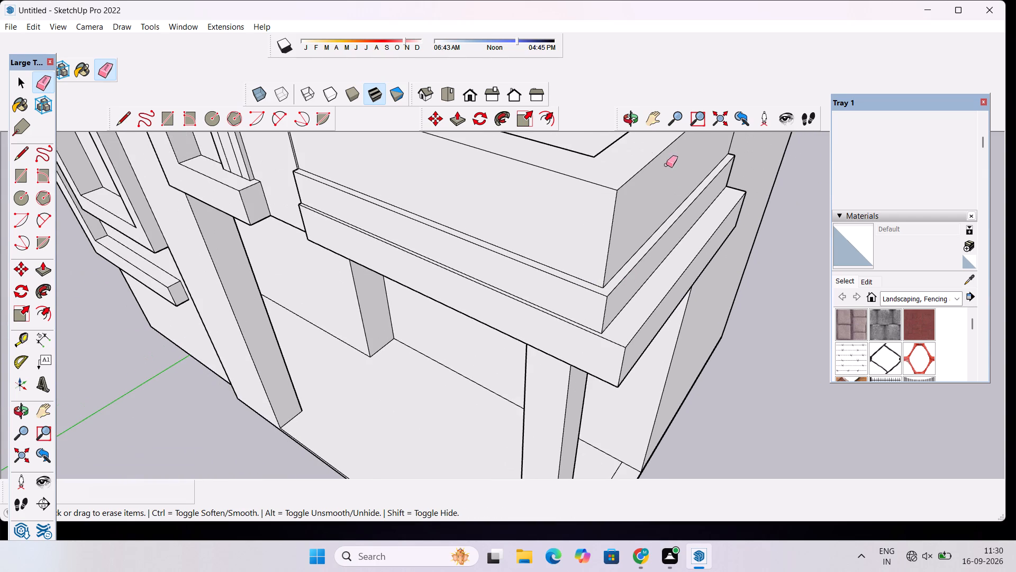
left_click(628, 121)
left_click_drag(490, 295, 713, 326)
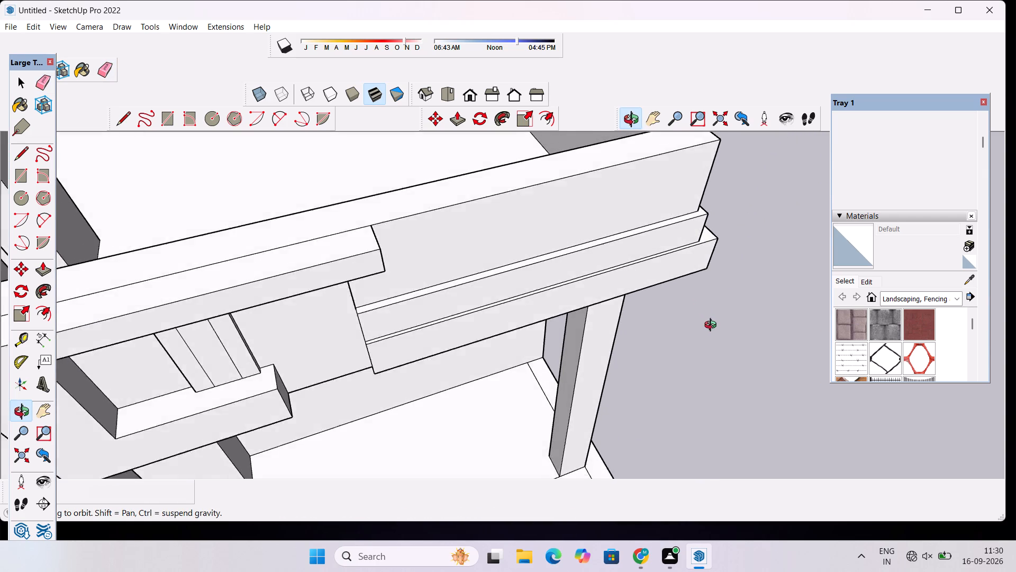
left_click_drag(713, 326, 716, 345)
scroll(646, 312, "down", 6)
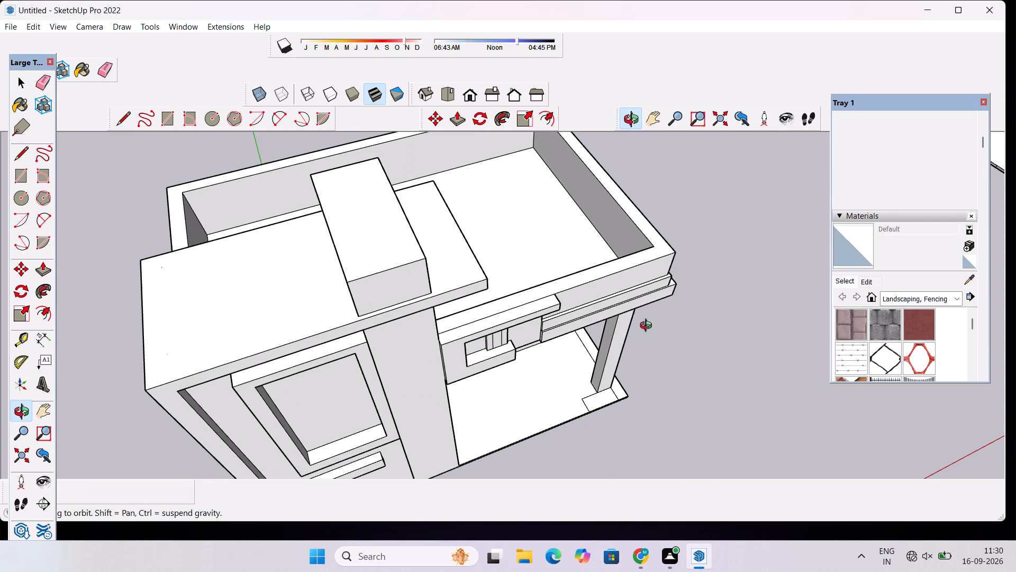
left_click_drag(693, 335, 625, 322)
scroll(620, 319, "down", 4)
left_click_drag(700, 356, 550, 346)
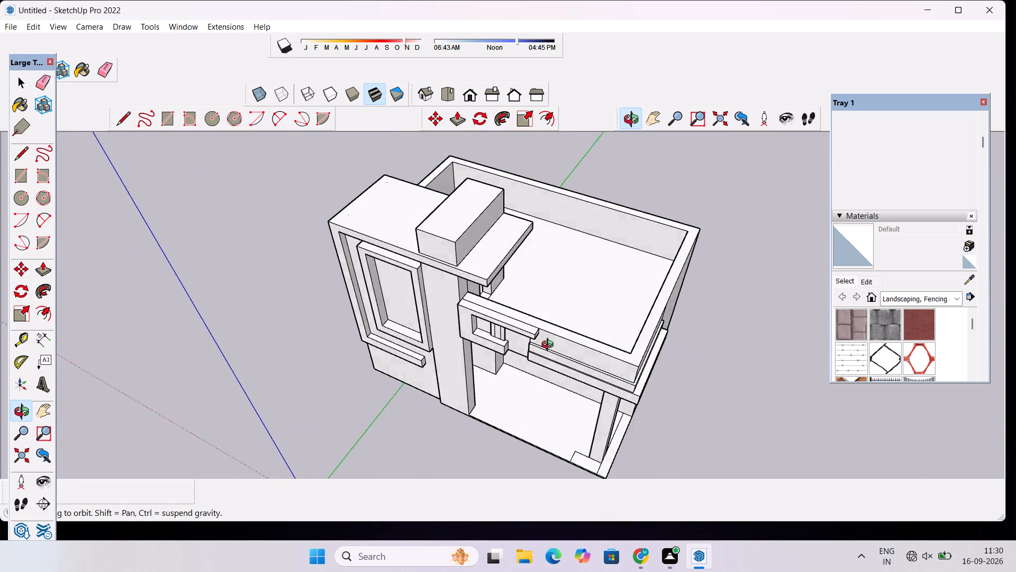
left_click_drag(550, 346, 547, 346)
scroll(533, 353, "up", 5)
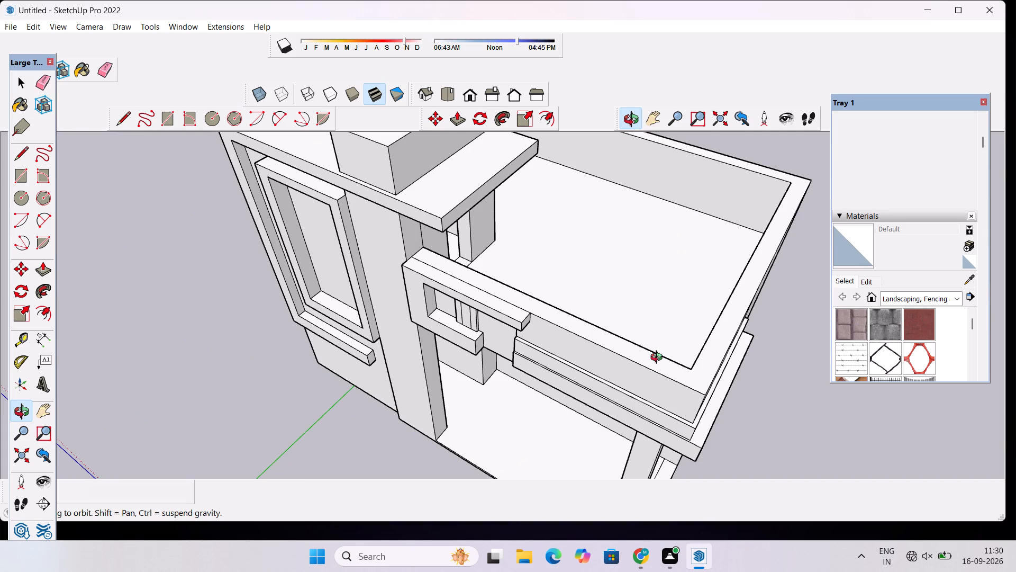
scroll(638, 353, "down", 3)
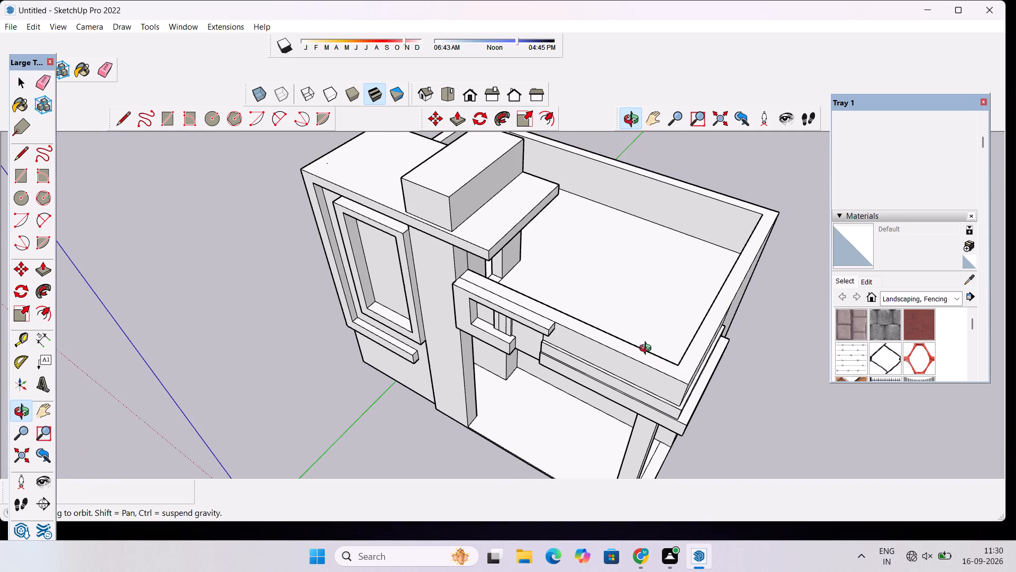
left_click_drag(652, 348, 575, 297, "shift")
scroll(546, 303, "up", 1)
left_click_drag(535, 325, 583, 402)
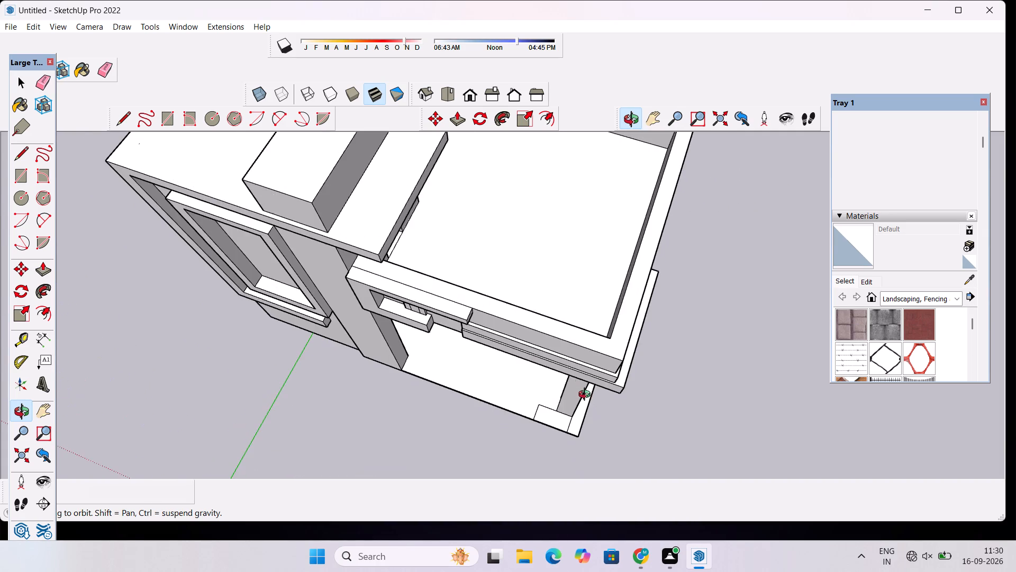
scroll(578, 377, "up", 5)
left_click_drag(549, 382, 647, 324)
scroll(648, 314, "up", 5)
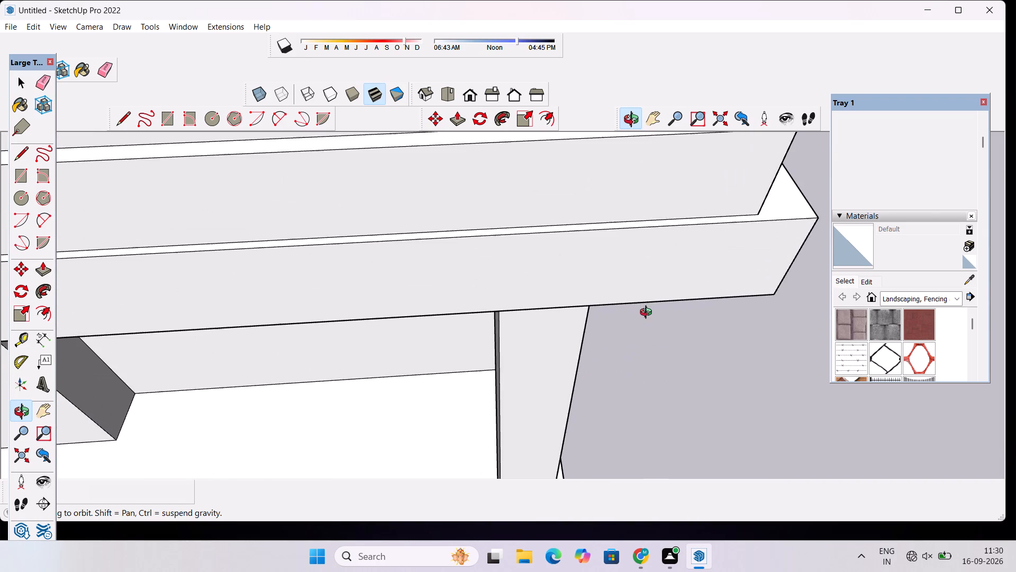
Push/Pull the lowest projecting band on the parapet's side face inward by about 1' 1/4".
scroll(652, 307, "down", 6)
left_click_drag(696, 290, 580, 307, "shift")
left_click_drag(598, 325, 319, 327)
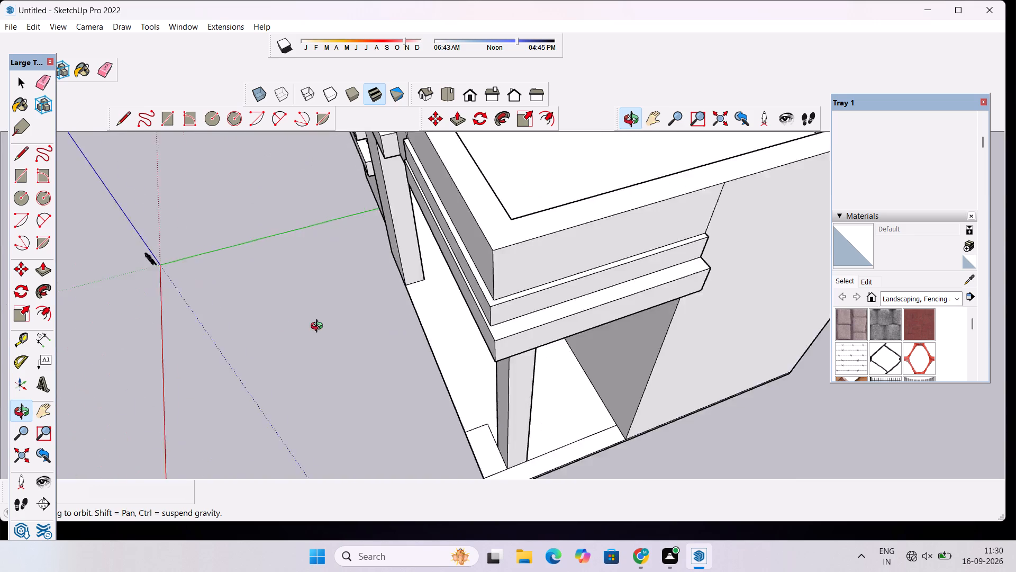
left_click_drag(319, 327, 273, 318)
scroll(472, 277, "down", 6)
left_click_drag(474, 321, 546, 371)
scroll(561, 352, "up", 8)
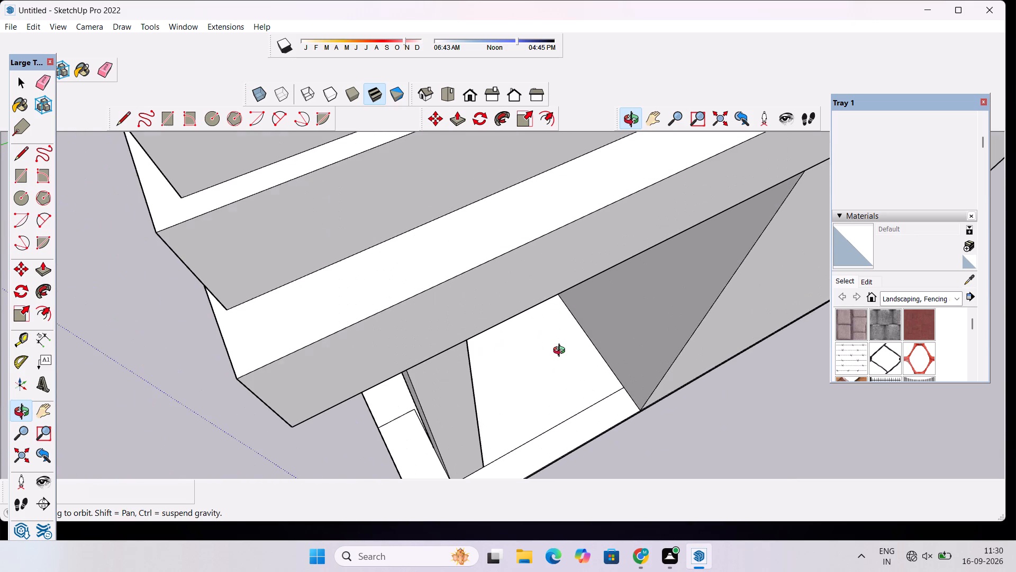
key("p")
left_click(514, 272)
left_click(506, 253)
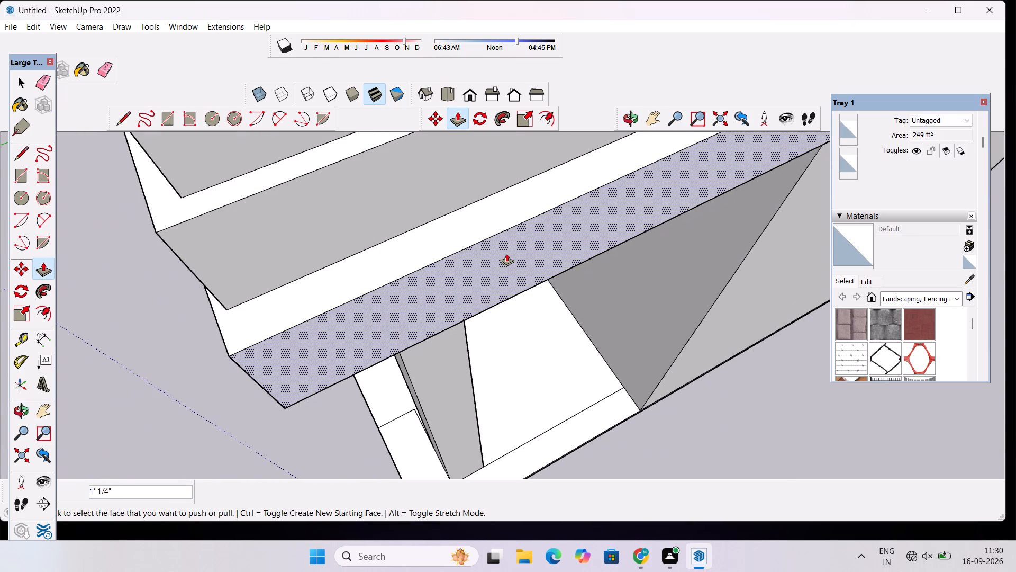
Examine the whole building from above and from the front, including the parapet bands, balcony frame, window frame and roof box.
scroll(511, 287, "down", 10)
left_click(630, 112)
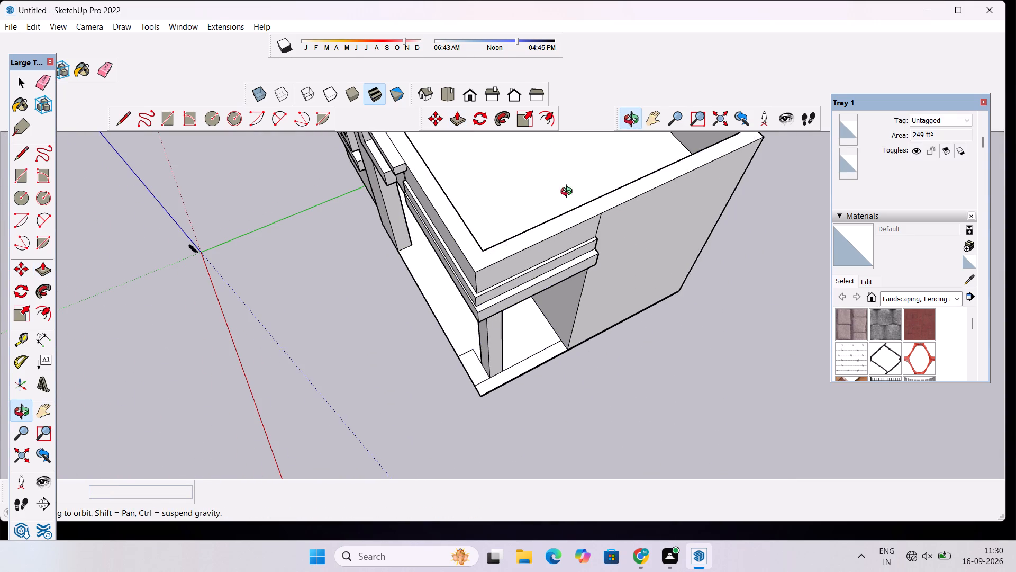
left_click_drag(548, 221, 677, 234)
scroll(619, 299, "down", 5)
left_click_drag(464, 311, 546, 281)
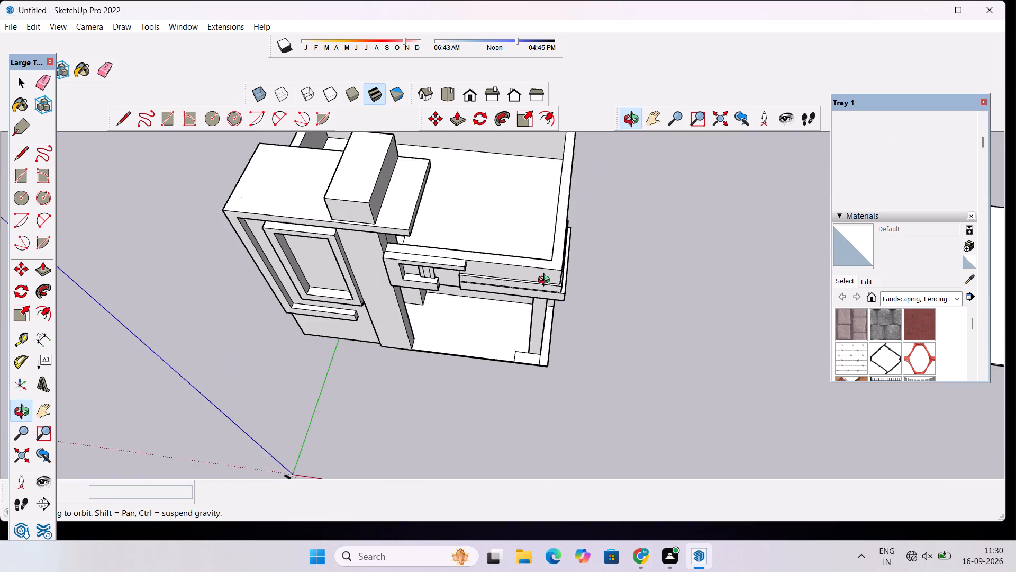
left_click_drag(546, 281, 550, 276)
scroll(555, 276, "down", 5)
left_click_drag(514, 308, 582, 279)
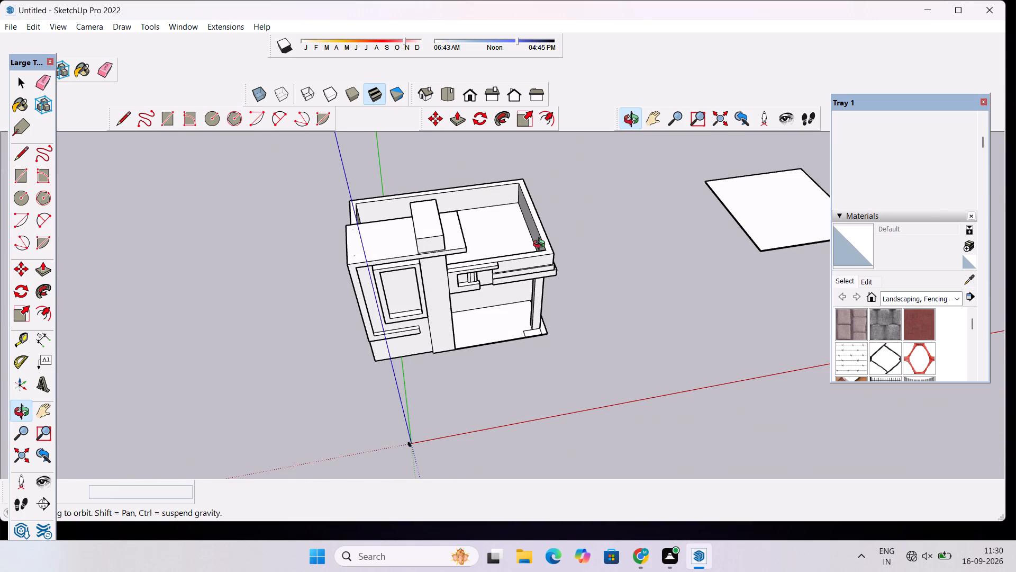
left_click_drag(541, 257, 497, 273, "shift")
scroll(452, 299, "up", 4)
left_click_drag(440, 363, 407, 239)
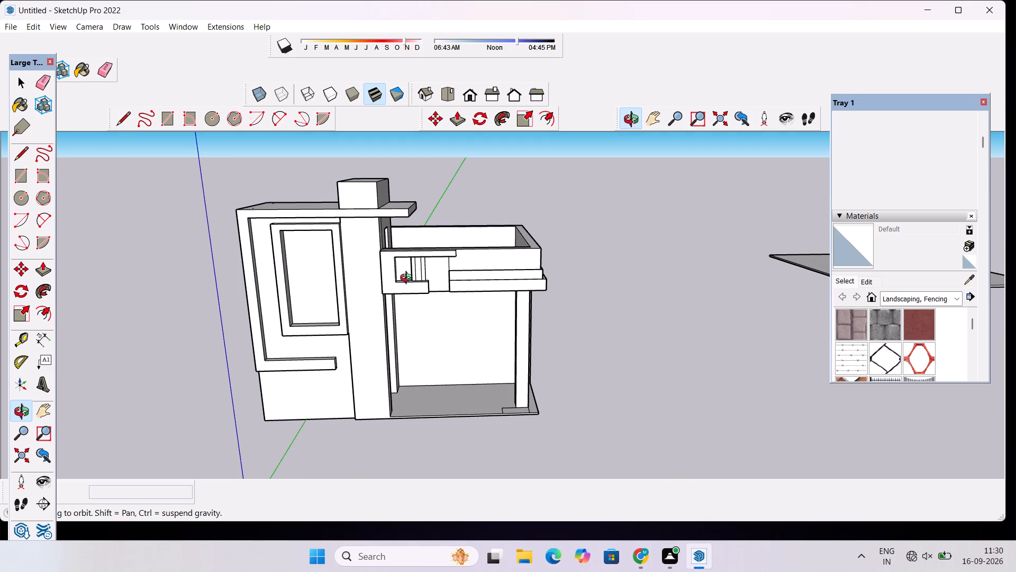
Draw a square about 10' 3 11/16" per side on the front face of the tall pillar, beside the window frame.
scroll(409, 279, "down", 4)
scroll(374, 306, "up", 5)
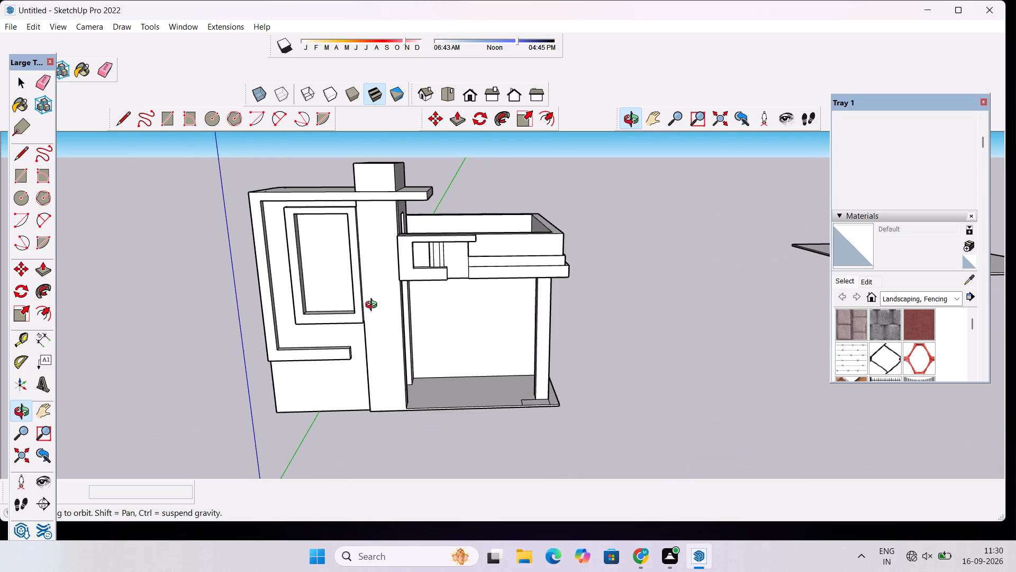
scroll(374, 306, "up", 4)
scroll(374, 306, "down", 3)
left_click_drag(374, 306, 444, 306, "shift")
key("r")
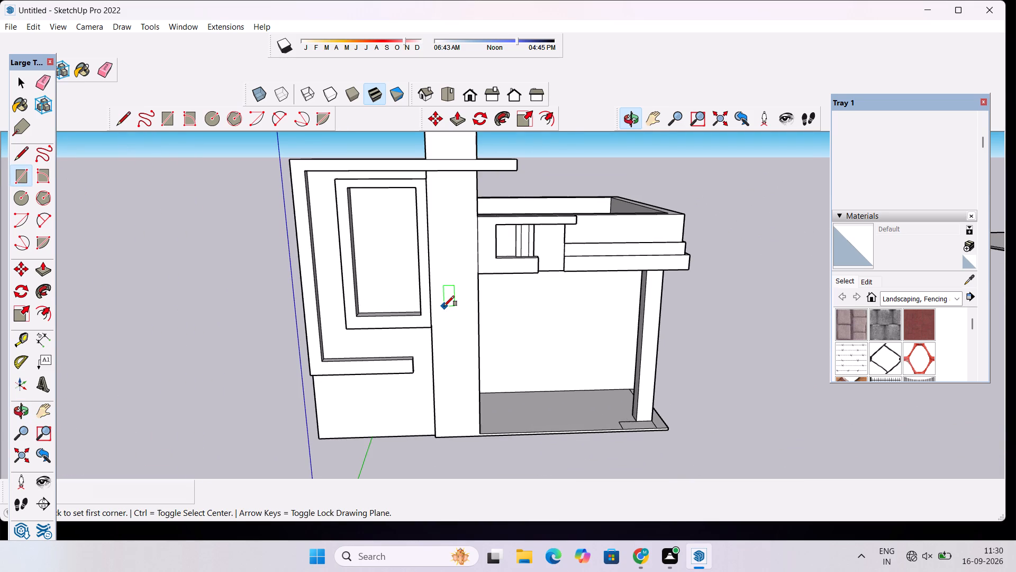
left_click(441, 257)
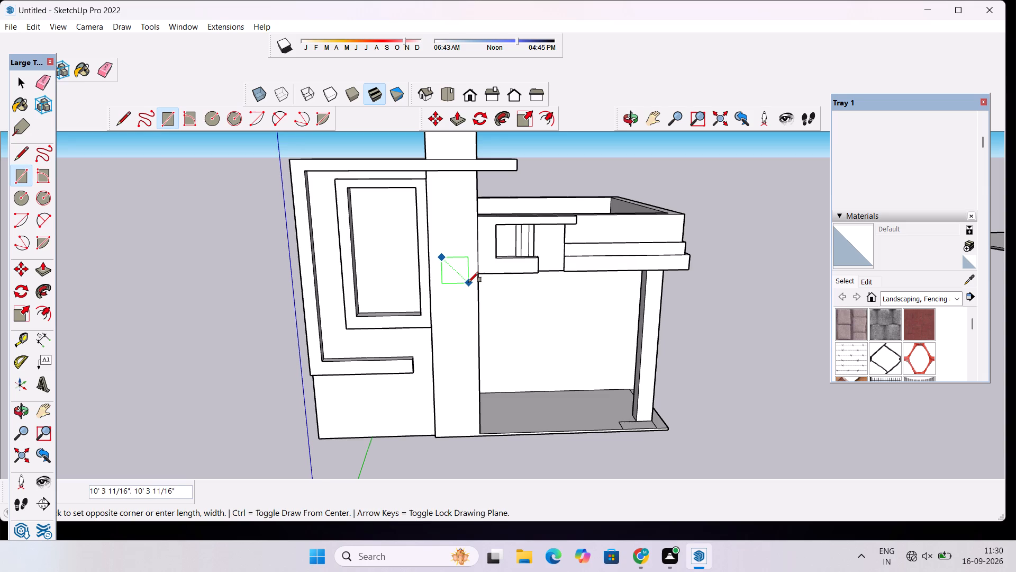
left_click(468, 282)
key("space")
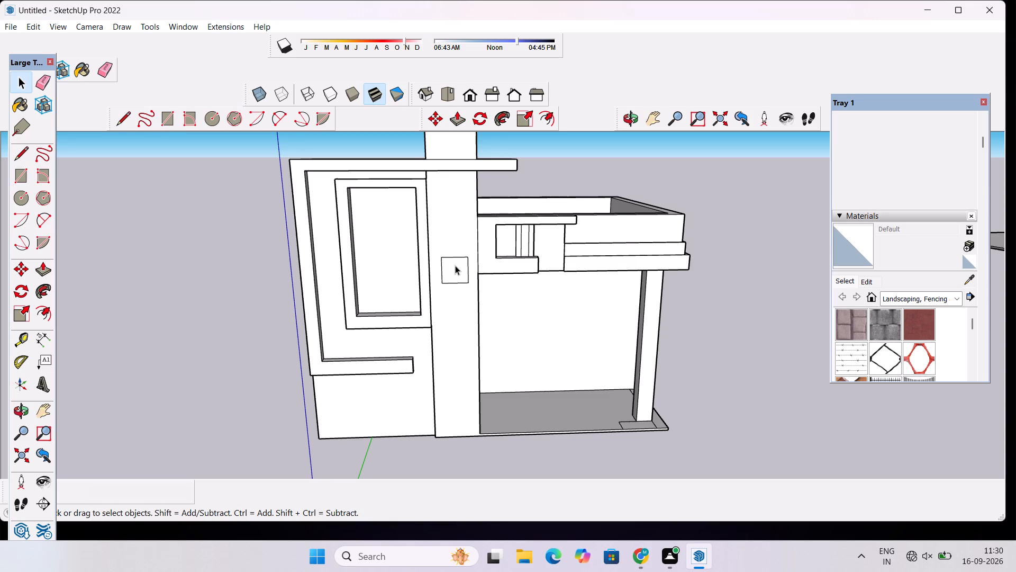
Copy the square straight down the pillar face by about 21' 9 3/4".
double_click(455, 265)
key("m")
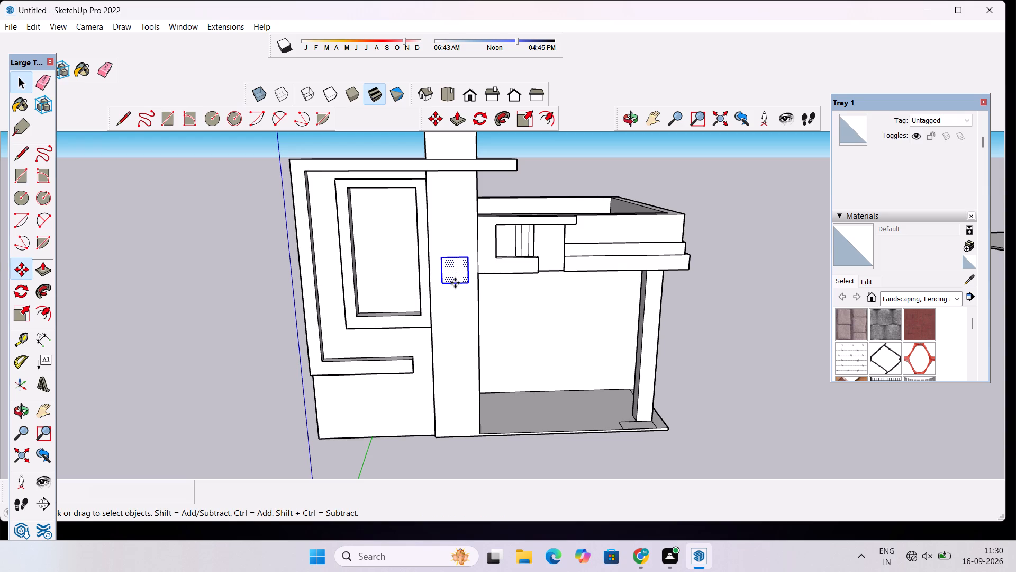
scroll(455, 283, "up", 7)
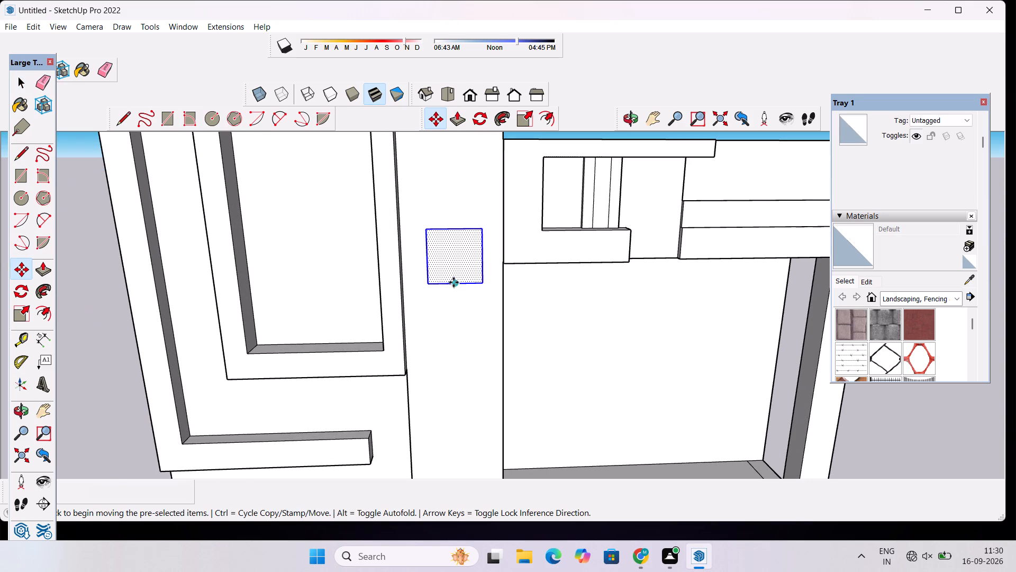
left_click(453, 282)
scroll(453, 302, "down", 9)
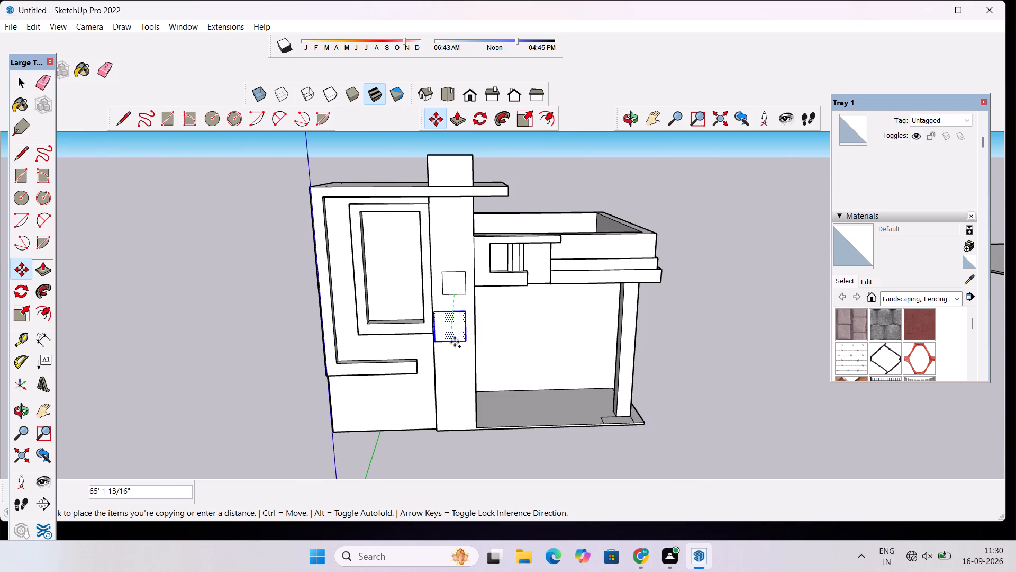
scroll(457, 353, "up", 4)
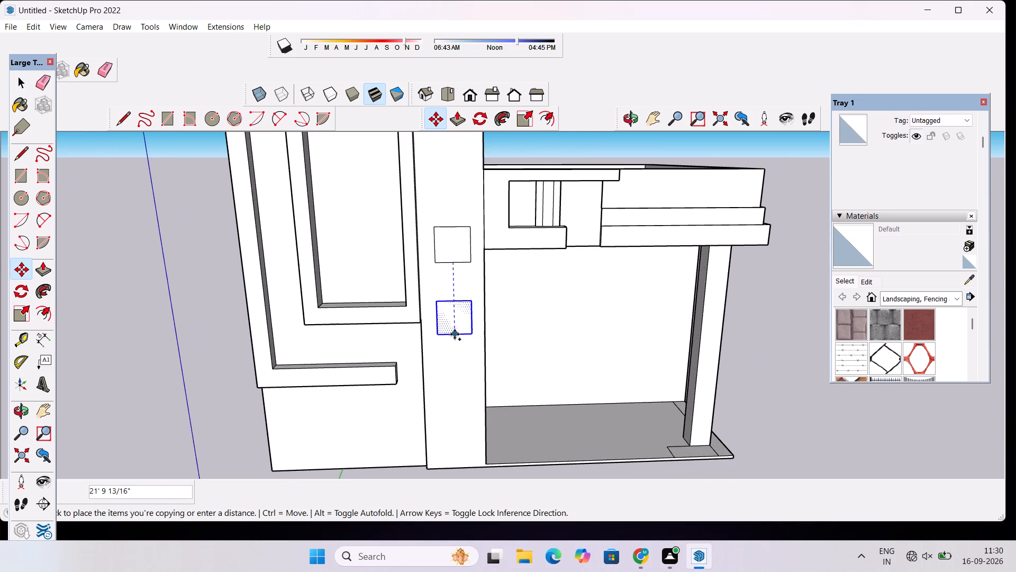
left_click(454, 334)
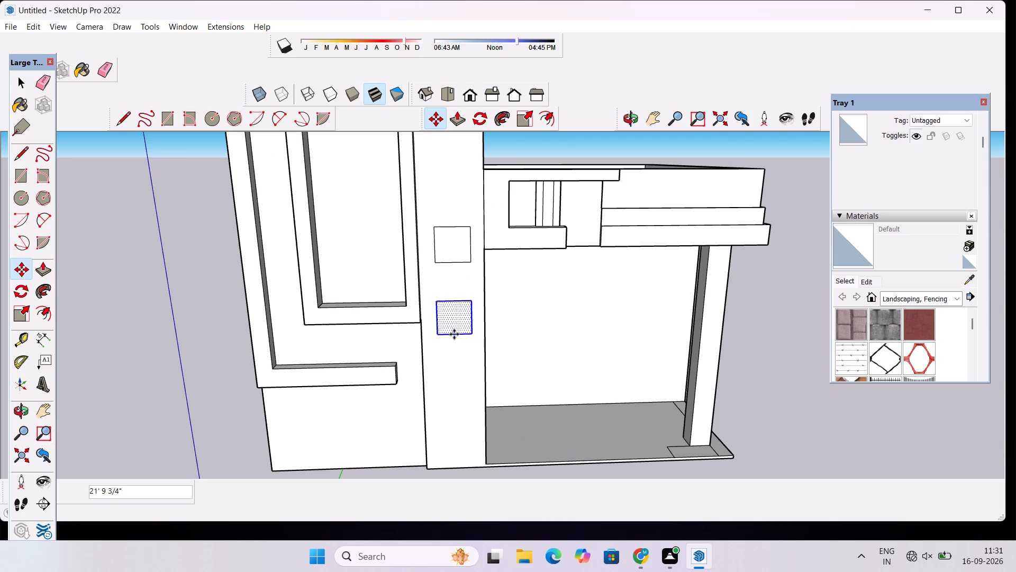
Copy the lower square further down the pillar face to make a third square in the column.
left_click(454, 334)
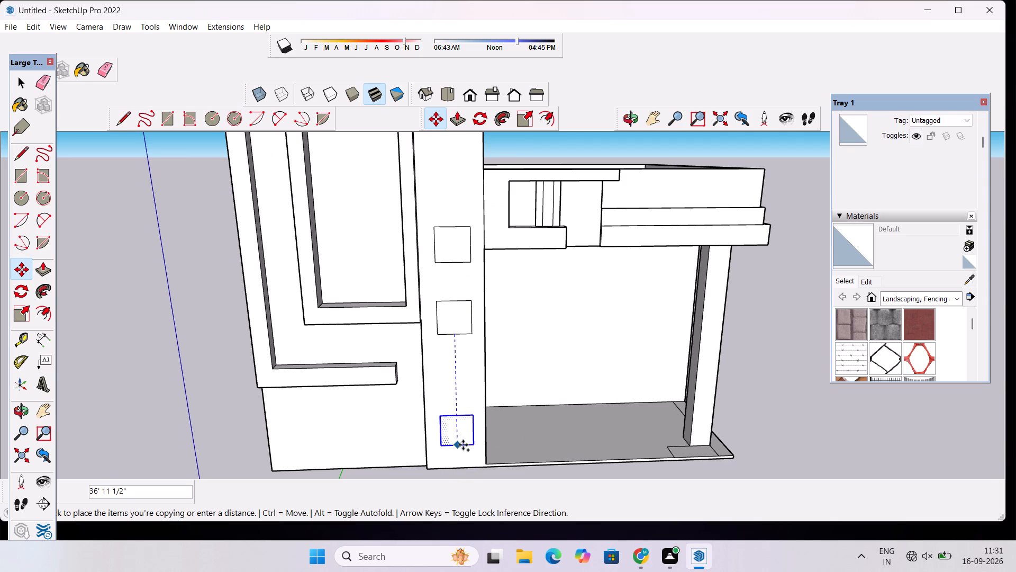
scroll(463, 445, "up", 1)
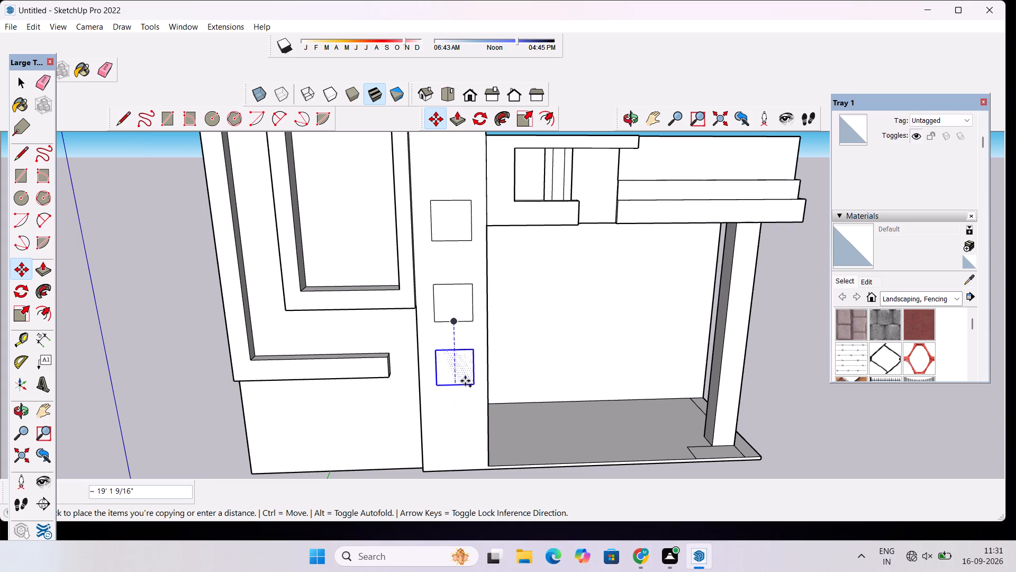
left_click(465, 380)
key("space")
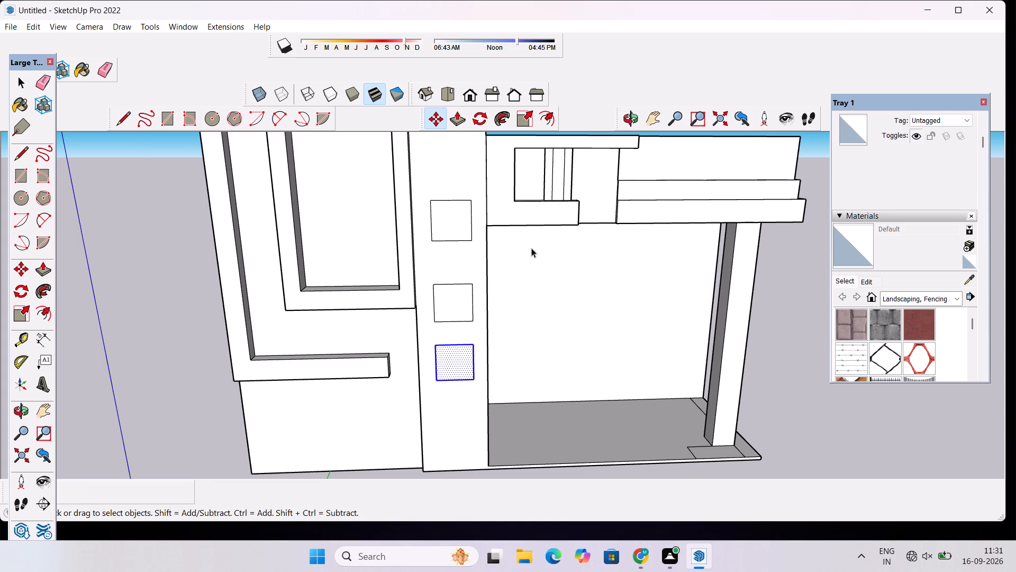
Move the middle square slightly upward to even out the spacing between the three squares.
left_click(624, 116)
left_click_drag(507, 273, 511, 319)
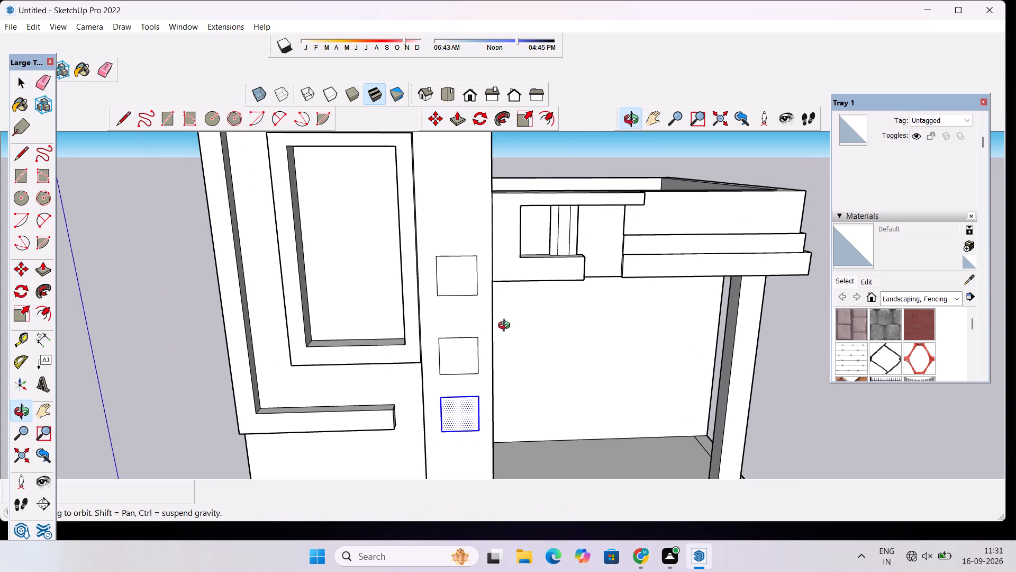
left_click_drag(453, 322, 458, 337, "shift")
scroll(456, 406, "up", 3, "shift")
left_click_drag(461, 345, 465, 361, "shift")
key("space")
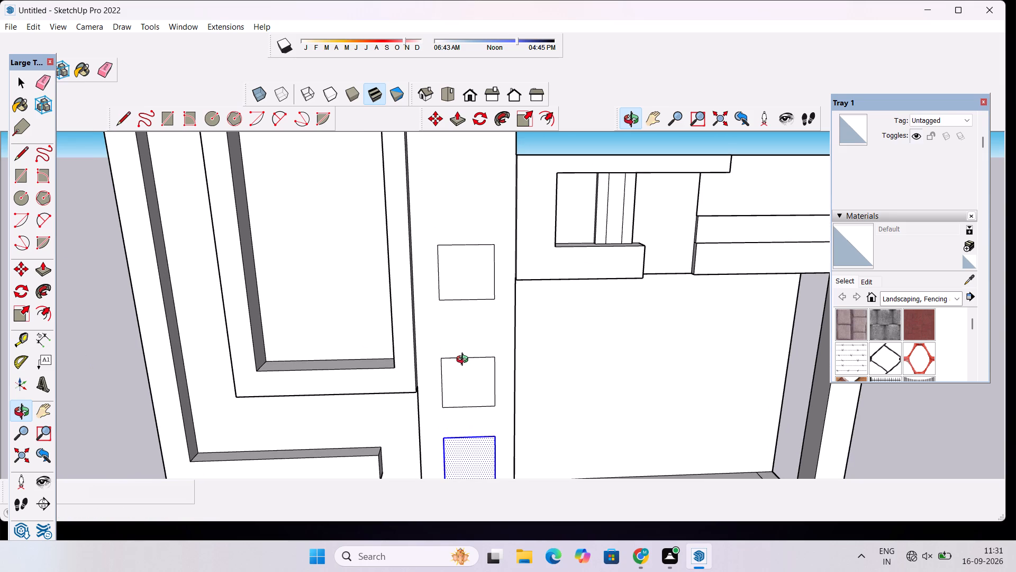
double_click(460, 368)
key("m")
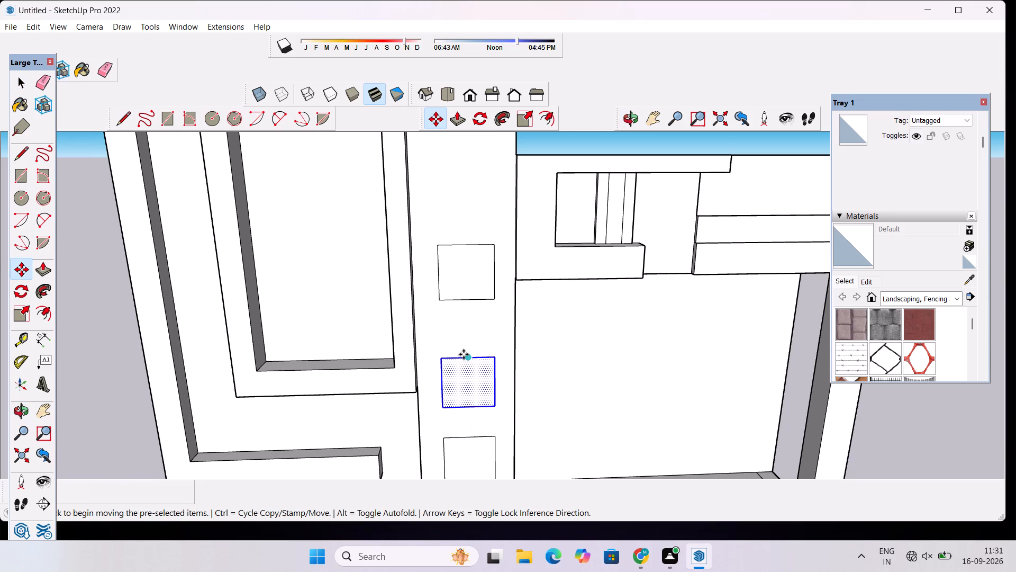
left_click(467, 358)
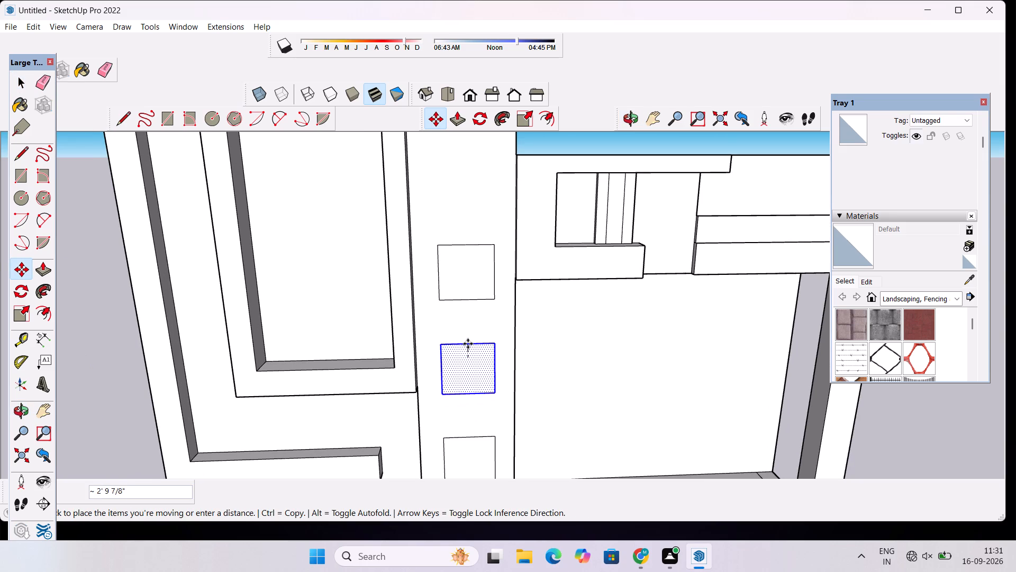
left_click(468, 341)
key("space")
Copy the top square straight up the pillar face to make a fourth square, leaving a narrow gap between them.
scroll(471, 342, "down", 9)
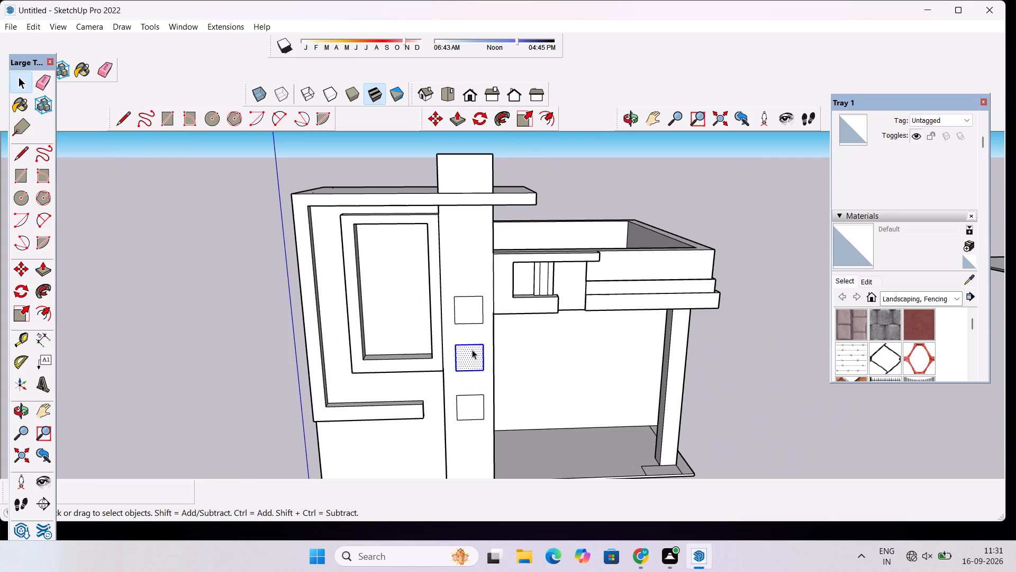
scroll(492, 325, "down", 4)
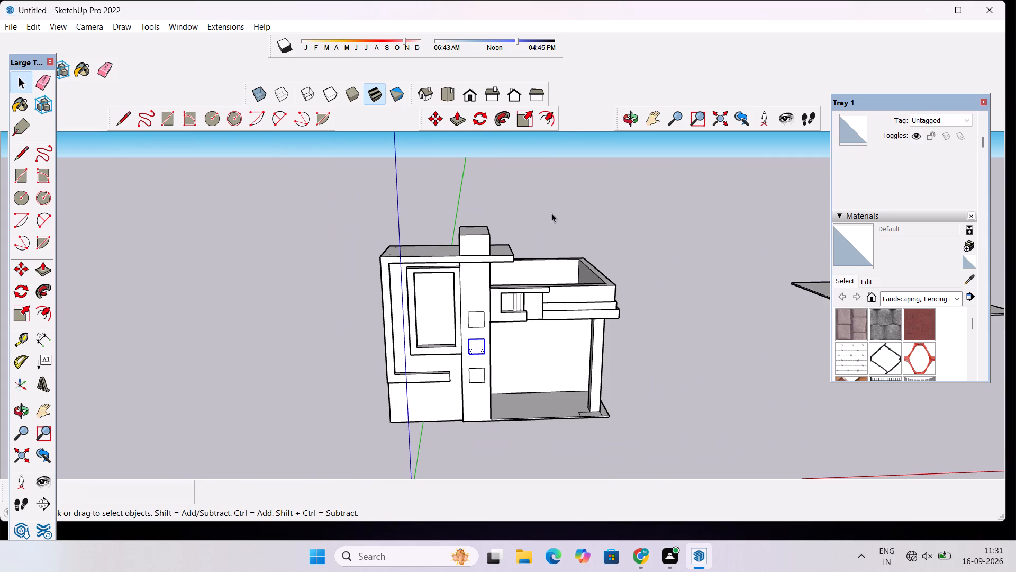
scroll(451, 280, "up", 9)
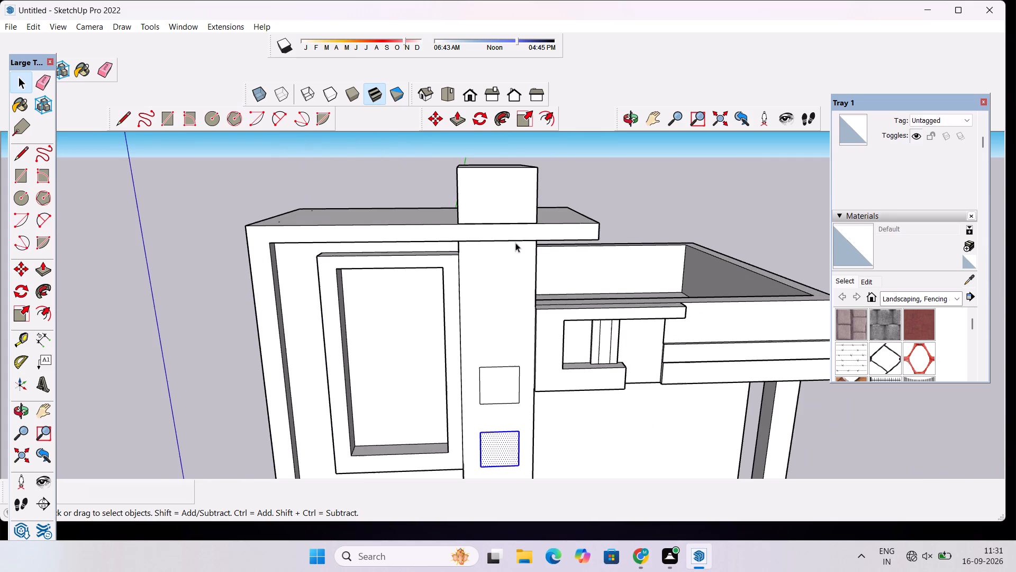
left_click(628, 123)
left_click_drag(482, 397, 263, 363)
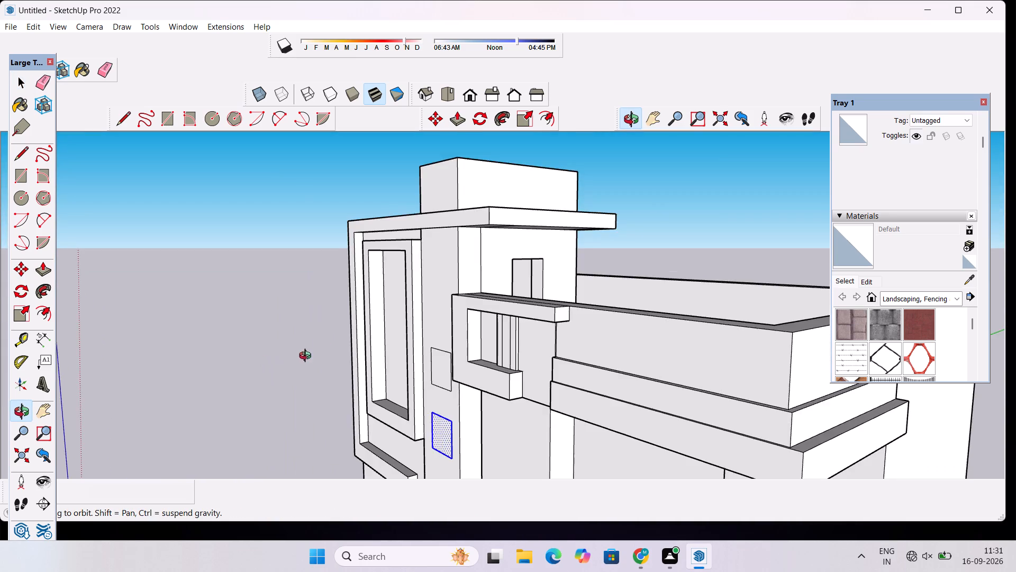
scroll(338, 348, "up", 3)
left_click_drag(366, 379, 521, 423)
left_click_drag(530, 415, 427, 434, "shift")
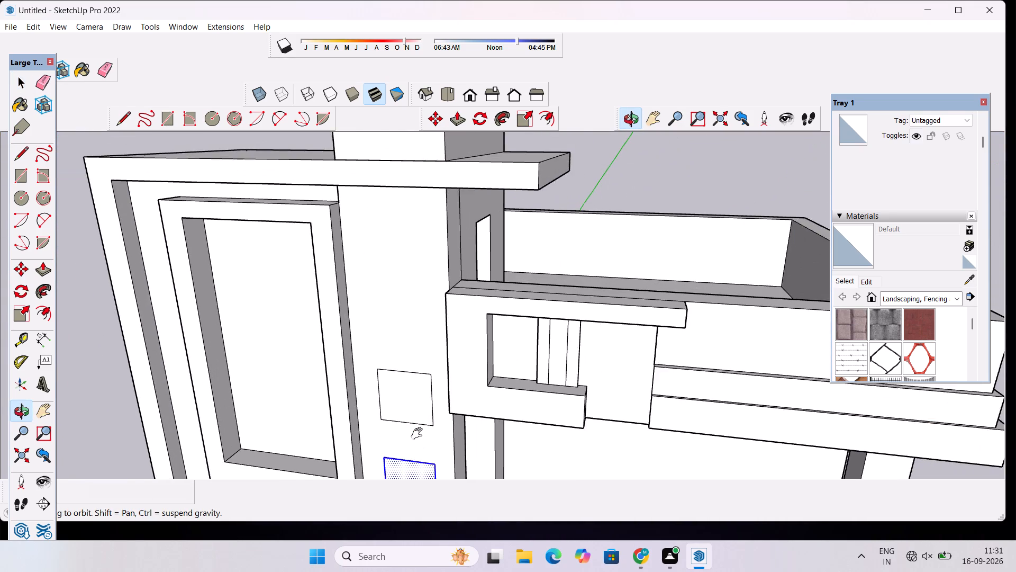
scroll(412, 434, "up", 1)
key("space")
double_click(407, 403)
key("m")
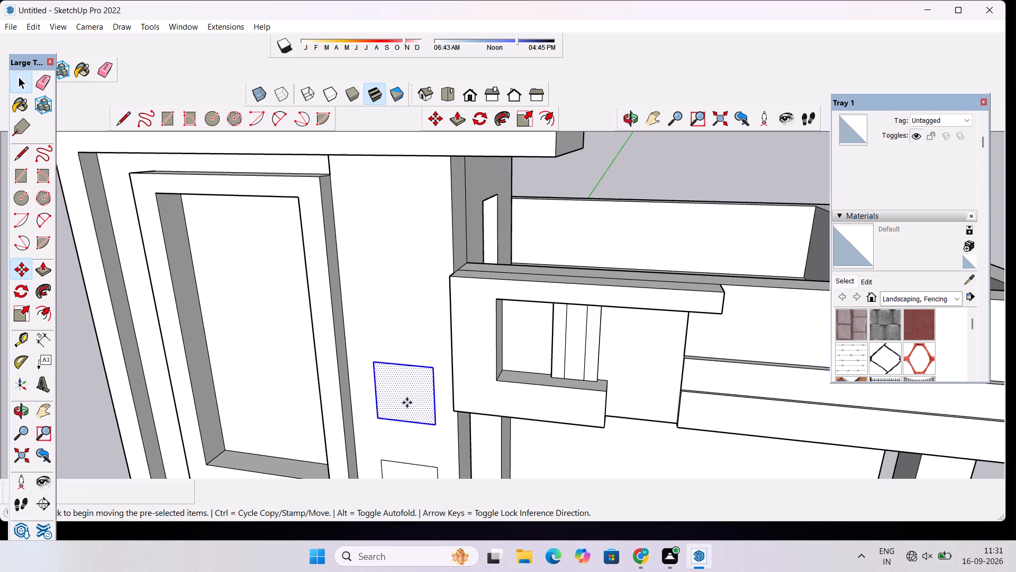
left_click(405, 364)
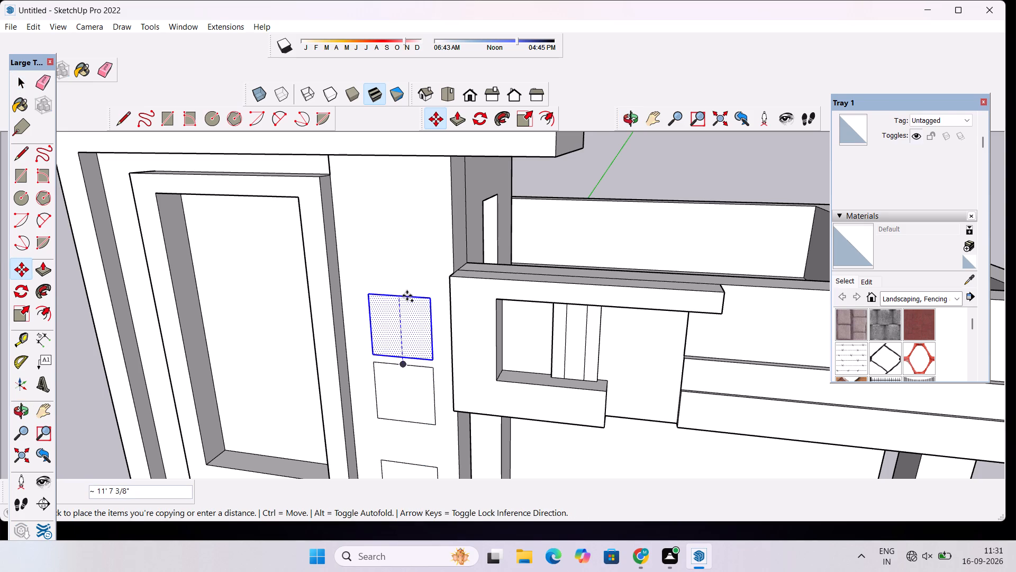
left_click(405, 275)
key("space")
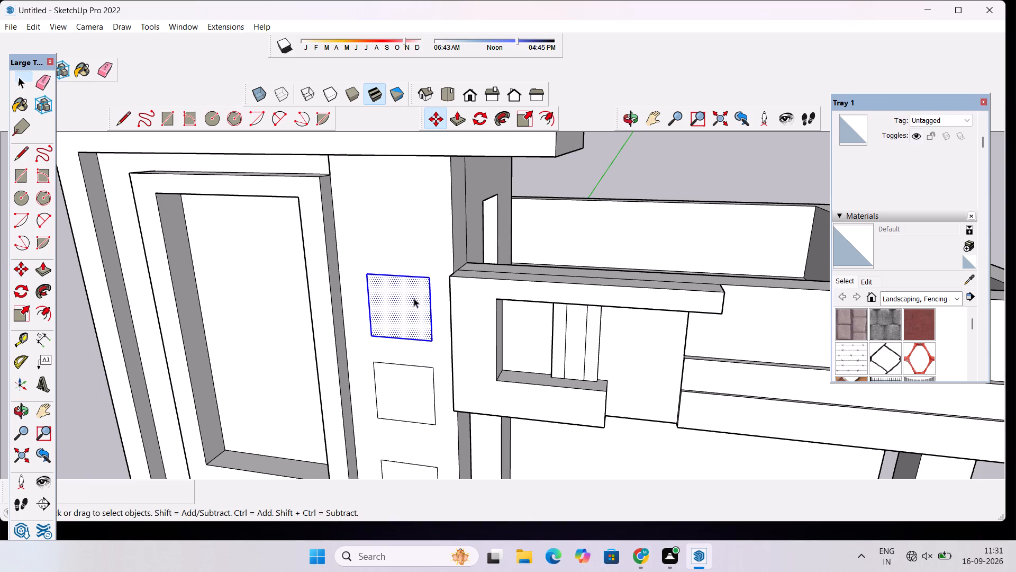
Push the raised window frame's front face back toward the wall by about 2' 3" to reduce its projection.
scroll(414, 298, "down", 1)
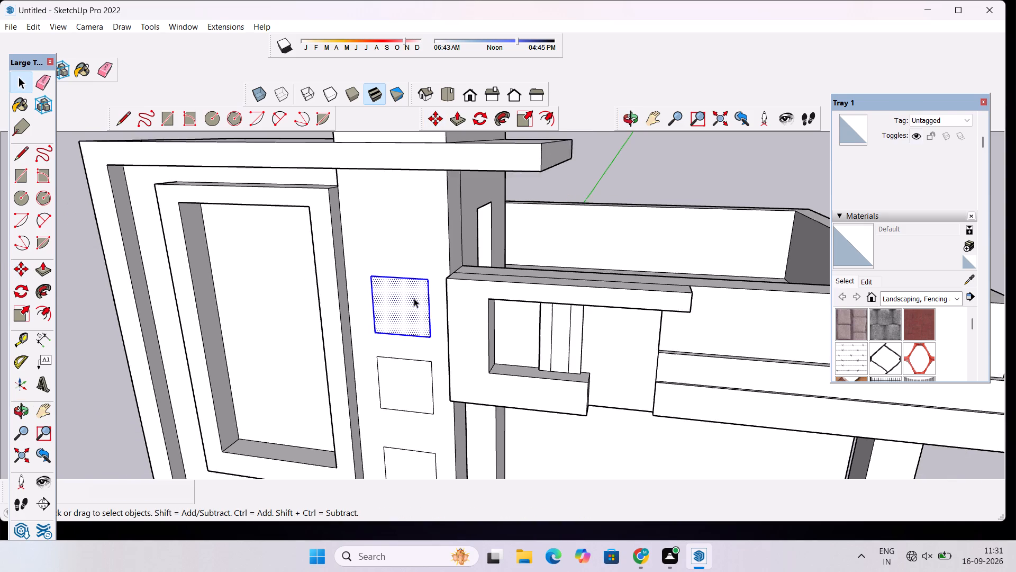
scroll(414, 298, "down", 4)
scroll(326, 326, "up", 3)
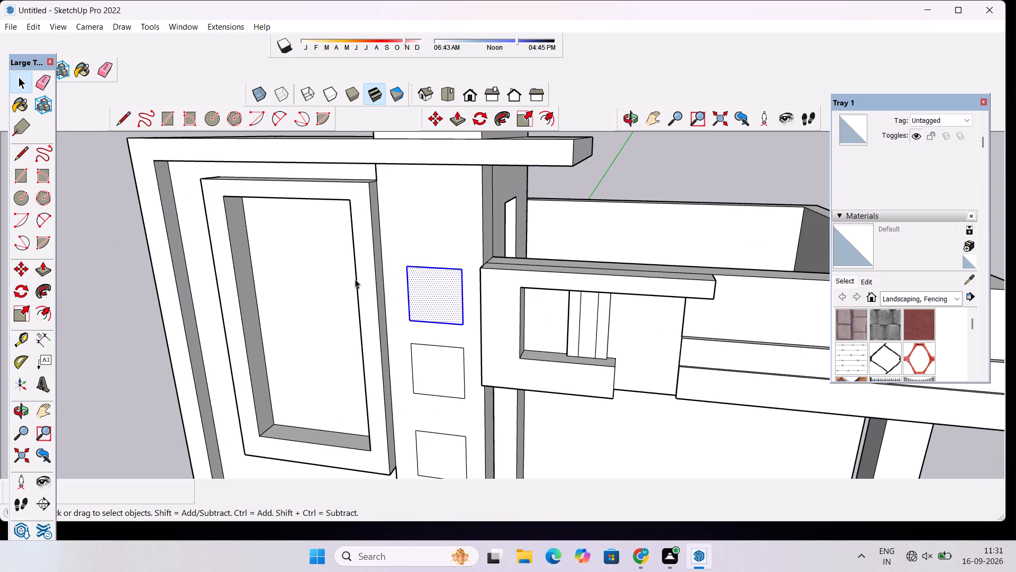
left_click(364, 260)
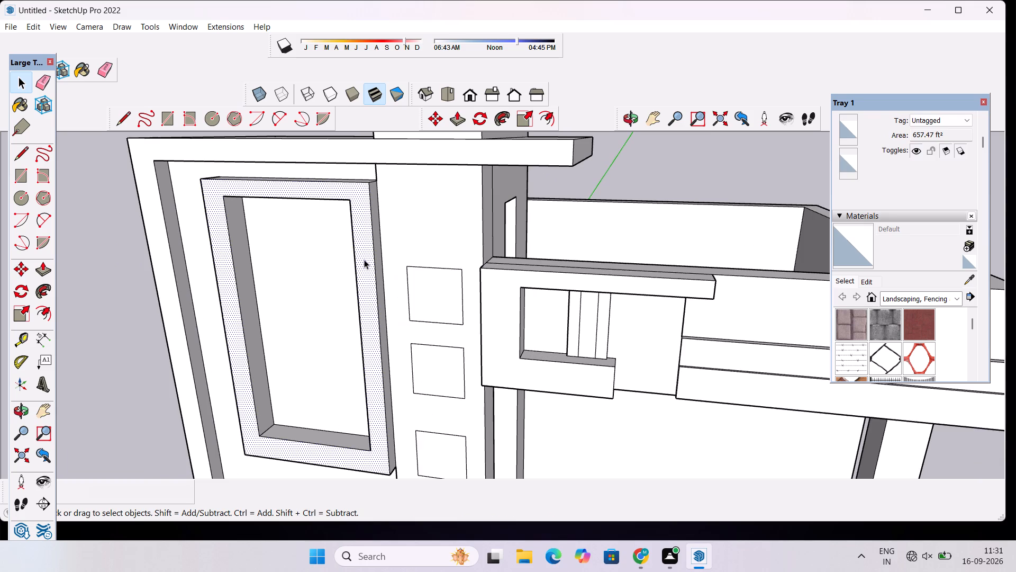
key("p")
left_click(365, 259)
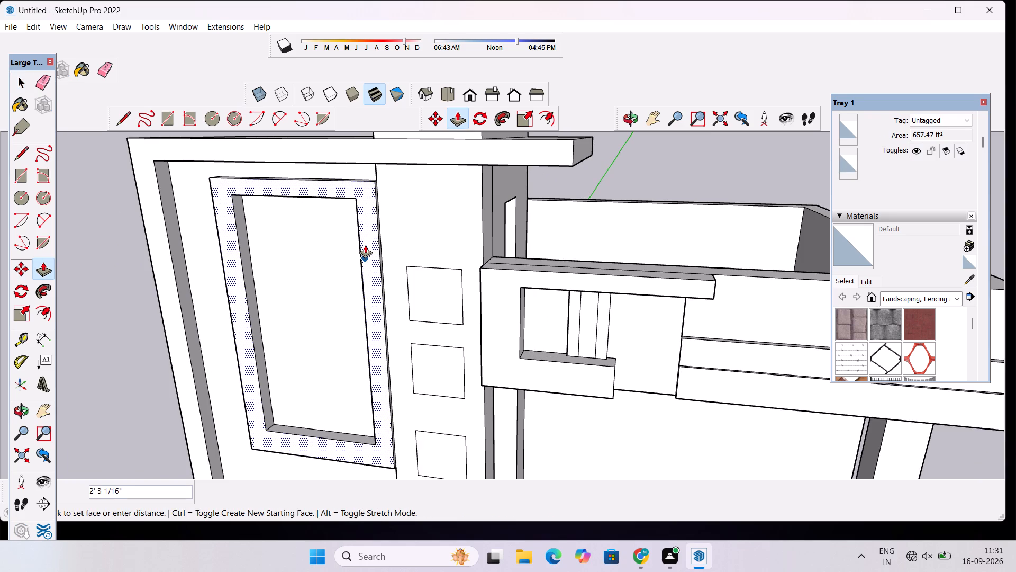
left_click(365, 245)
key("space")
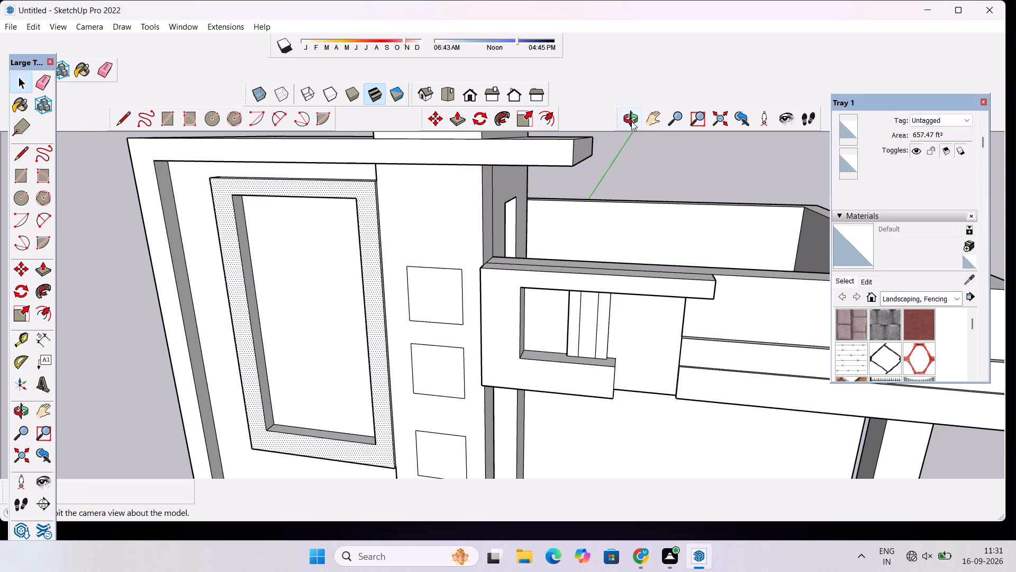
Examine the whole building from several angles, including the facade, side wall, porch column and floor slab.
left_click(631, 121)
left_click_drag(365, 245, 602, 279)
scroll(595, 193, "down", 3)
left_click_drag(619, 318, 564, 317)
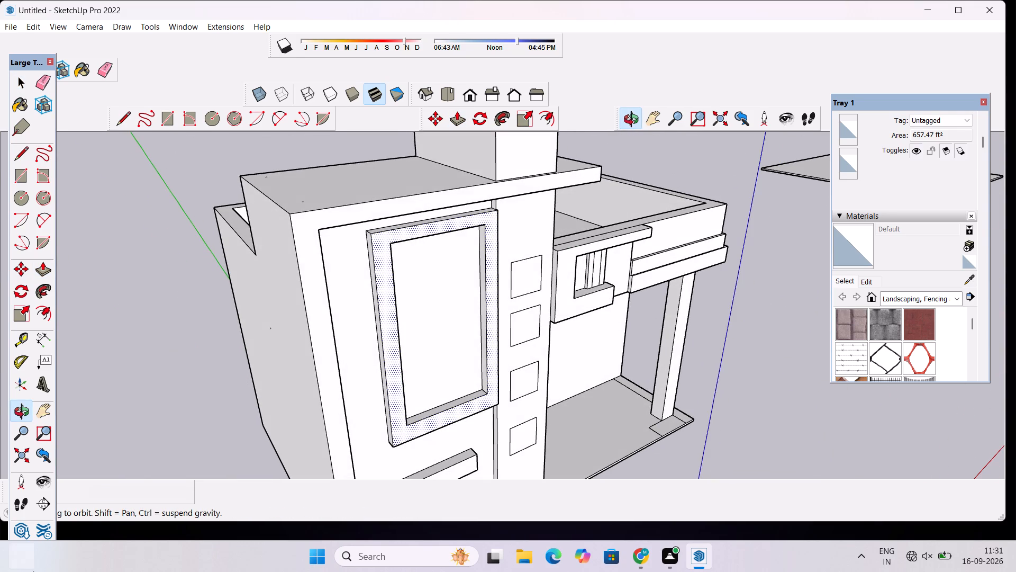
scroll(0, 565, "down", 1)
left_click_drag(431, 406, 337, 404, "shift")
scroll(405, 387, "down", 5)
left_click_drag(485, 413, 385, 401)
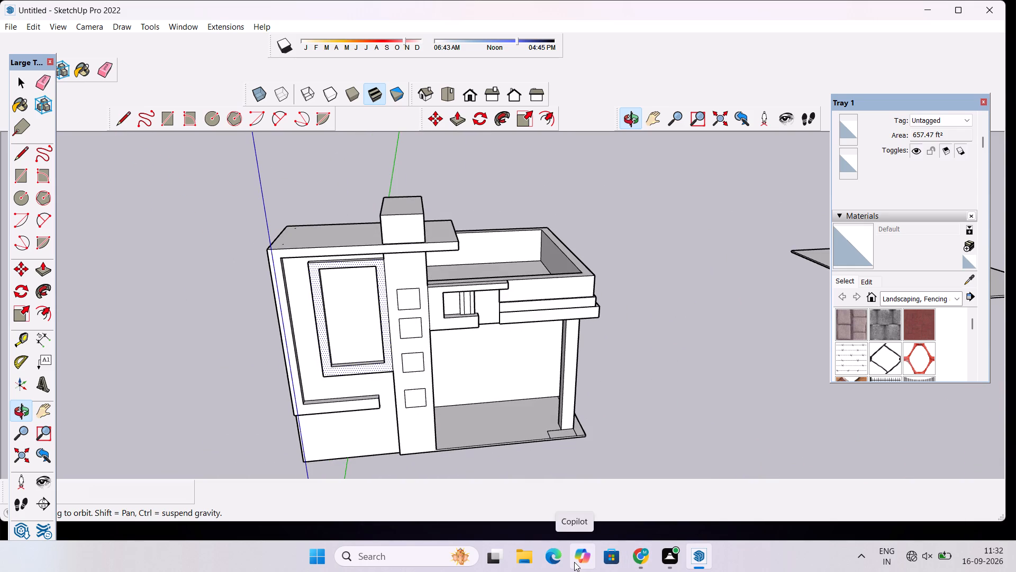
left_click_drag(605, 388, 554, 391)
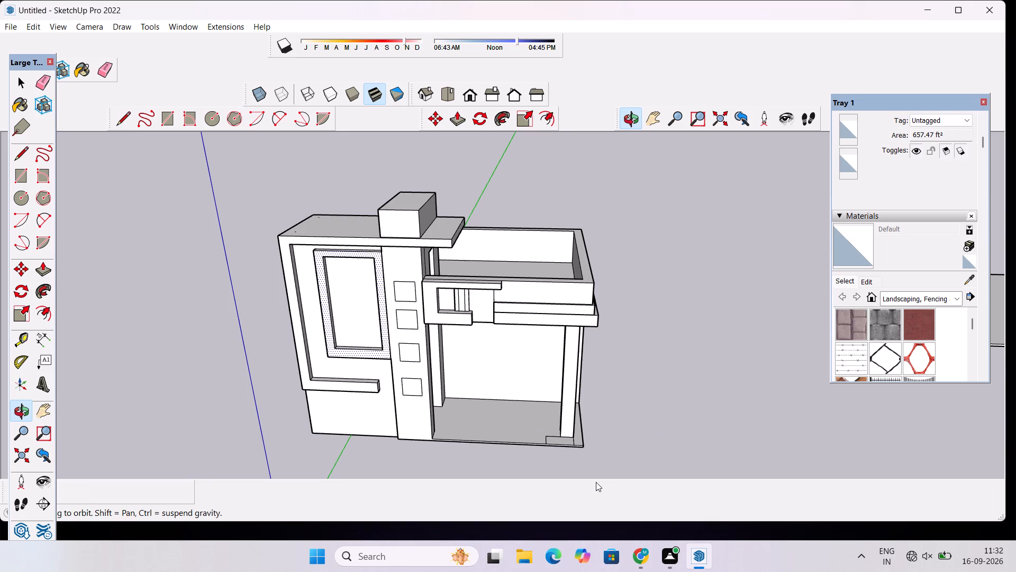
scroll(540, 364, "down", 1)
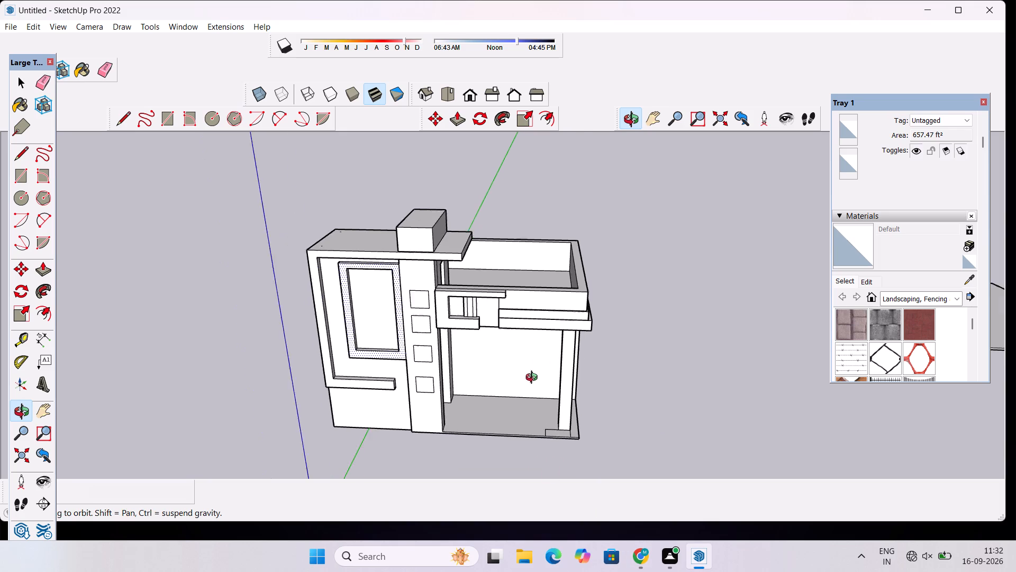
scroll(534, 379, "down", 2)
left_click_drag(484, 421, 519, 356)
left_click_drag(543, 361, 431, 385)
scroll(381, 401, "down", 5)
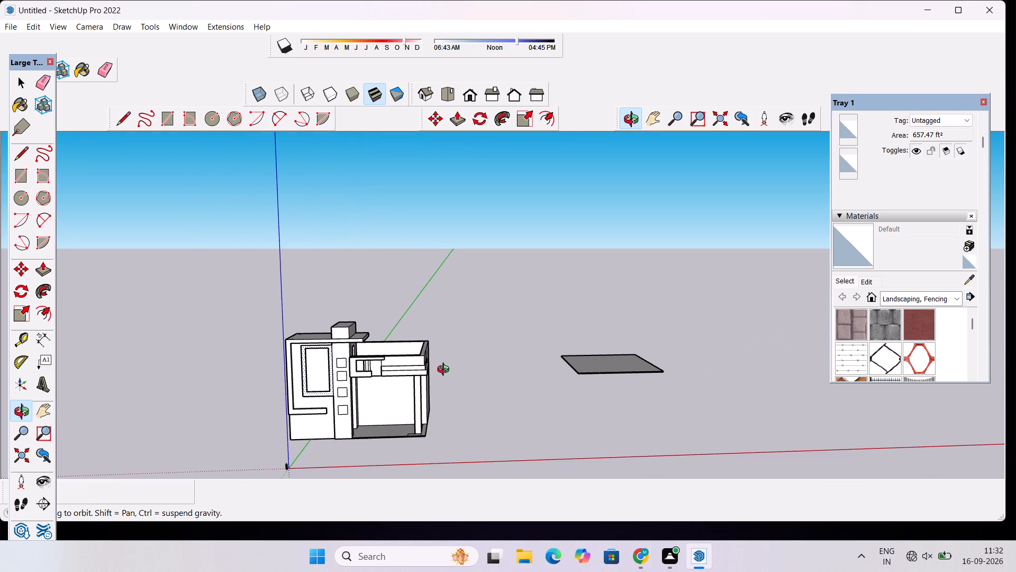
left_click_drag(432, 395, 213, 421)
scroll(413, 348, "up", 10)
left_click_drag(369, 368, 405, 393)
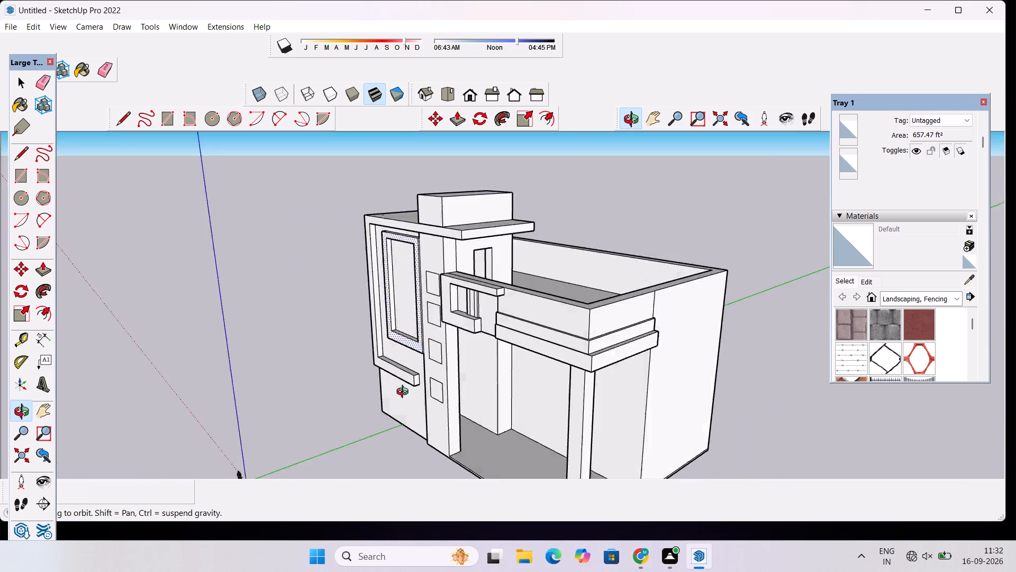
left_click_drag(405, 393, 632, 397)
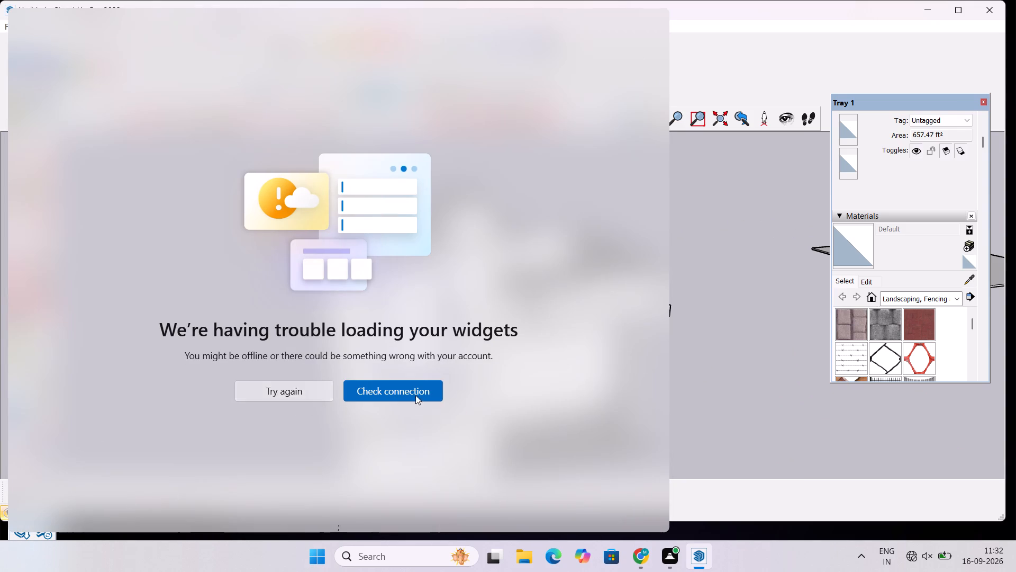
scroll(584, 387, "down", 5)
scroll(584, 371, "up", 3)
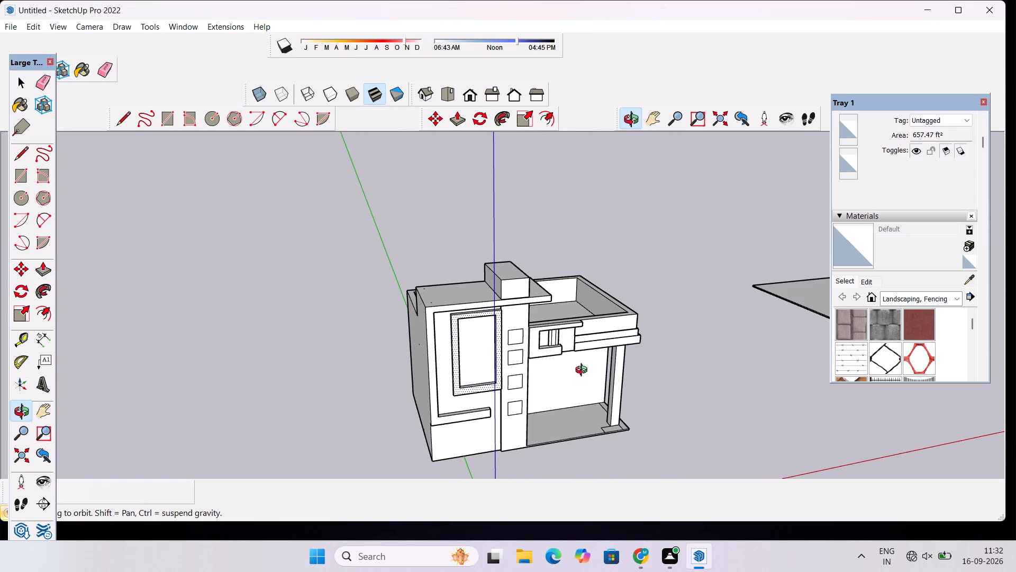
left_click_drag(670, 454, 592, 445)
scroll(607, 386, "down", 9)
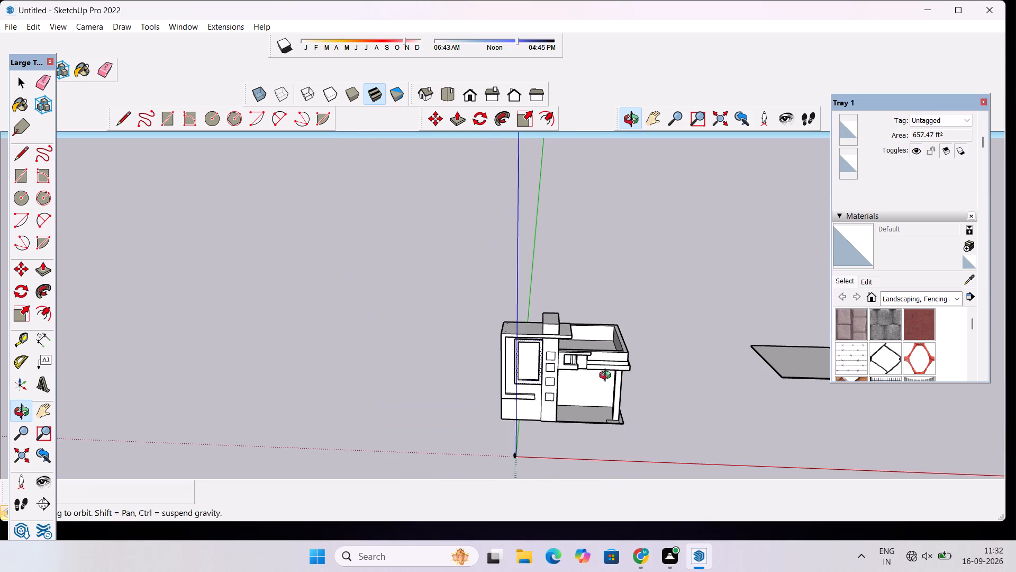
scroll(598, 380, "down", 3)
scroll(659, 403, "up", 3)
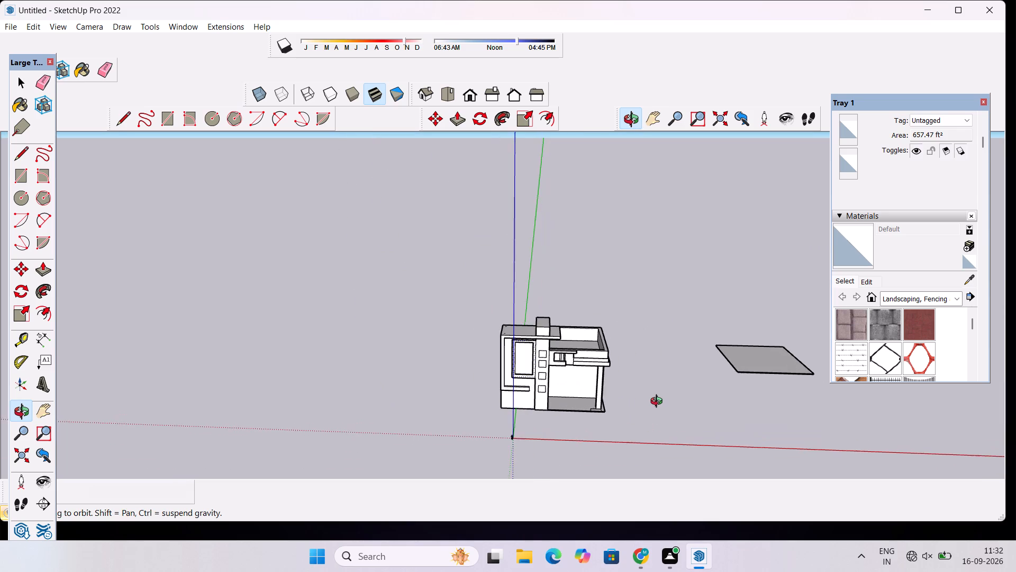
scroll(659, 403, "up", 10)
left_click_drag(615, 416, 514, 436)
scroll(565, 404, "up", 6)
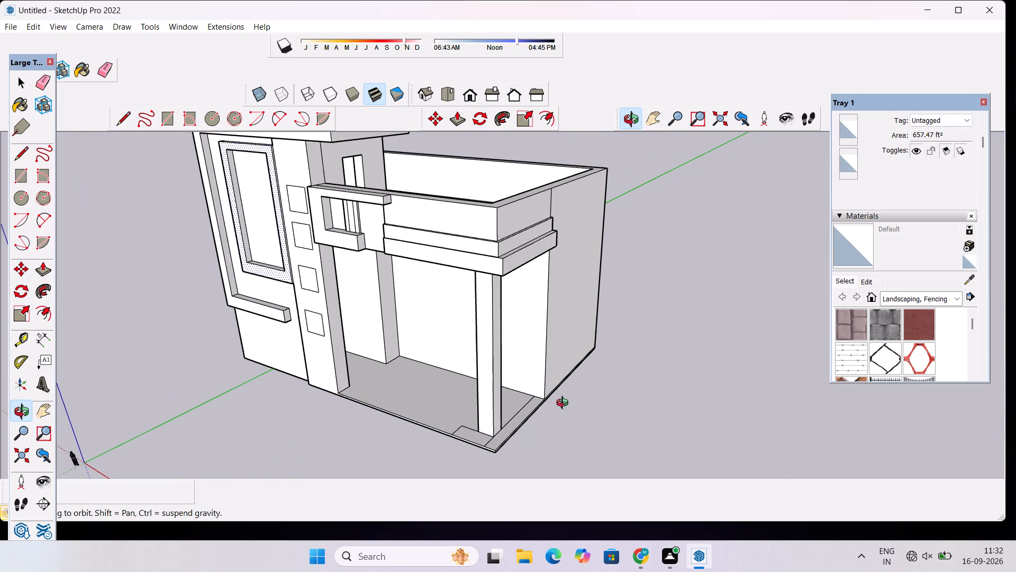
scroll(524, 406, "up", 4)
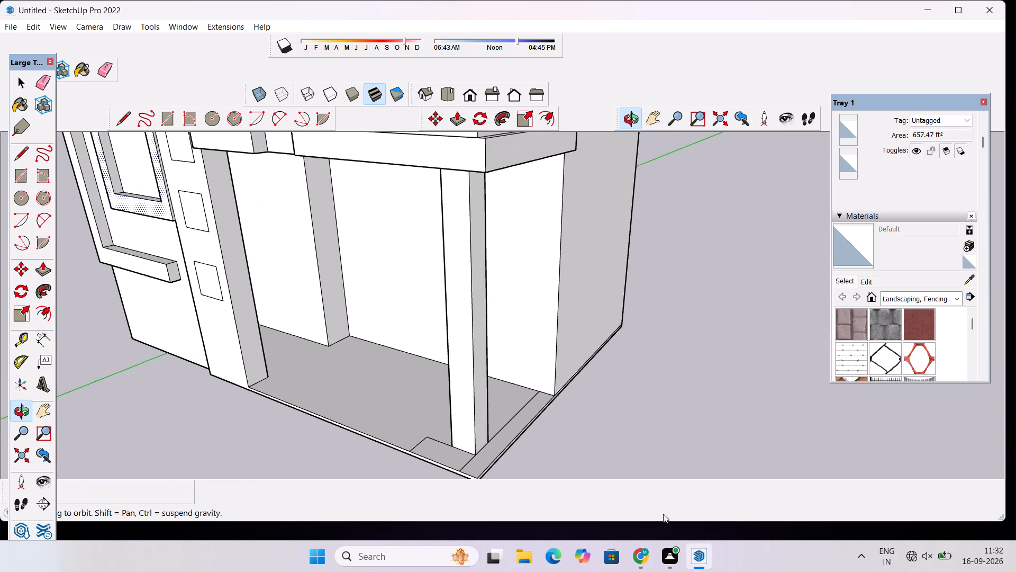
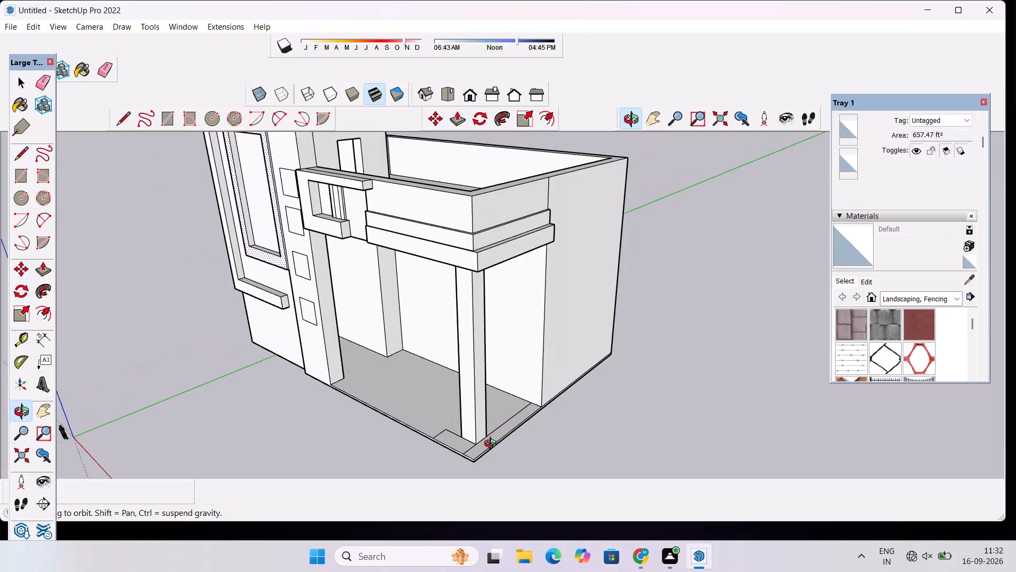
Erase the leftover dividing line on the floor at the porch column's outer corner to form one L-shaped strip.
scroll(492, 445, "up", 2)
key("p")
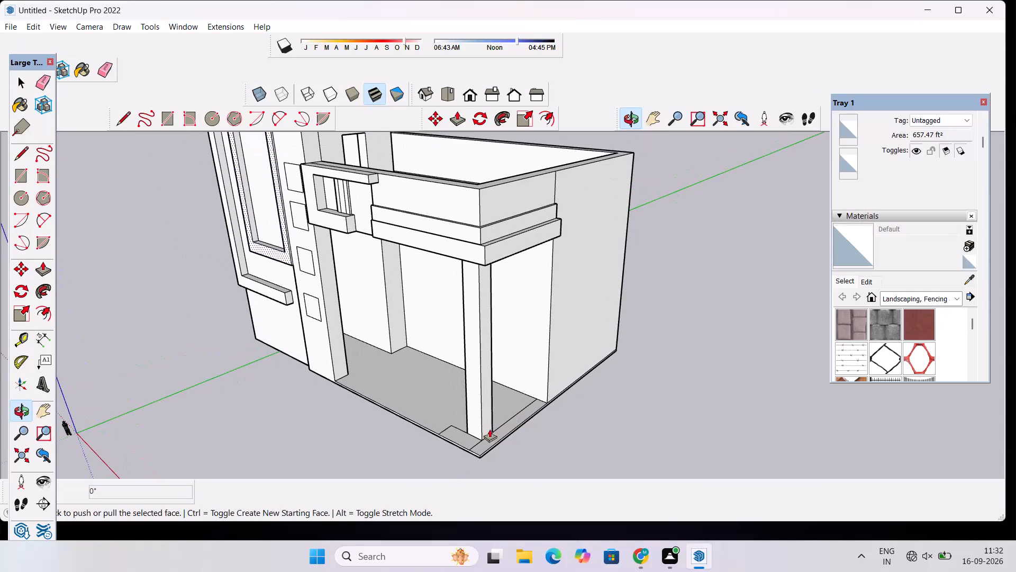
key("space")
key("e")
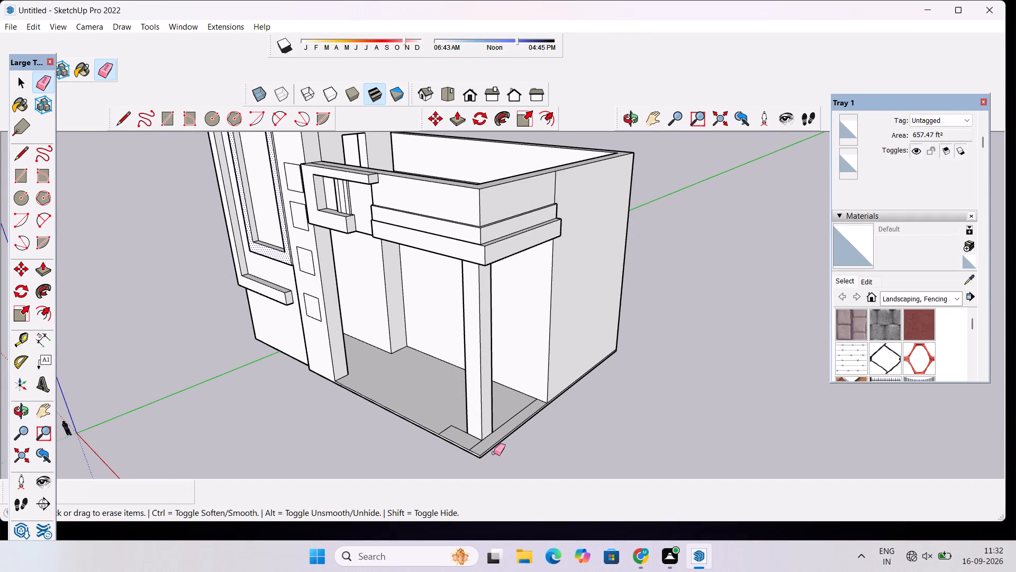
scroll(487, 453, "up", 9)
left_click_drag(458, 432, 468, 448)
key("space")
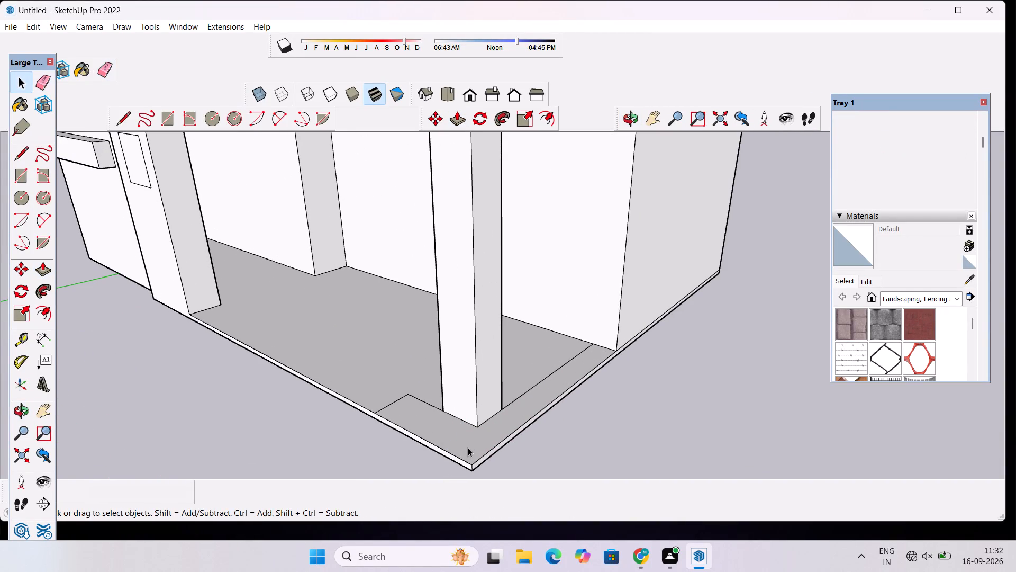
Push/Pull the L-shaped floor strip around the porch column up 29' to form a low corner wall.
key("p")
left_click(492, 425)
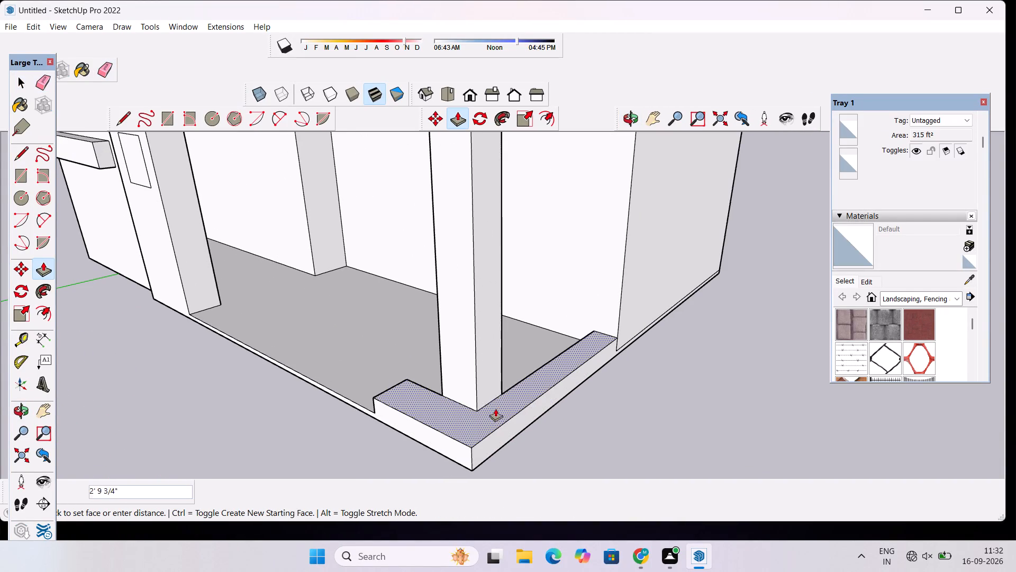
scroll(498, 389, "down", 1)
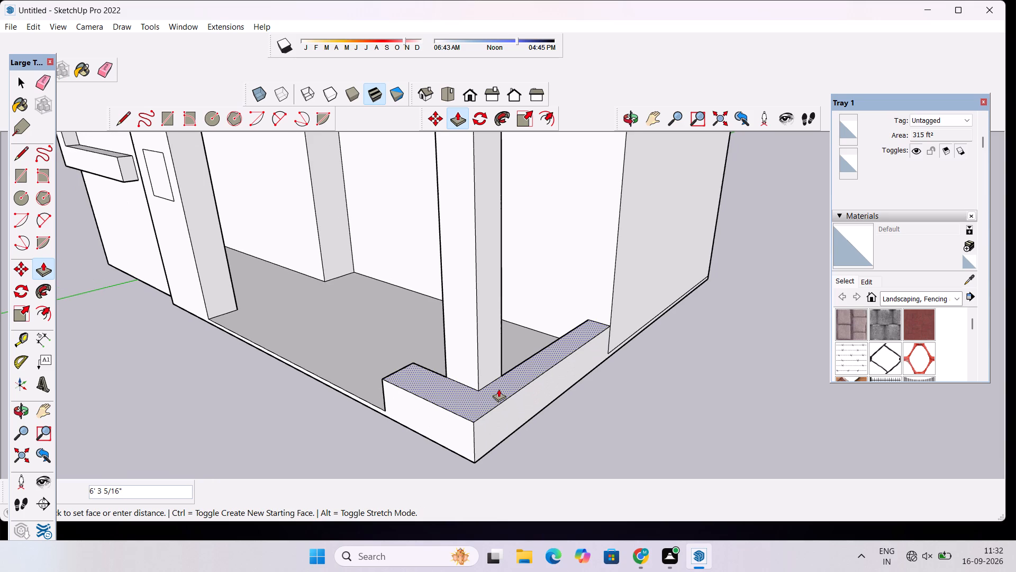
scroll(498, 389, "down", 10)
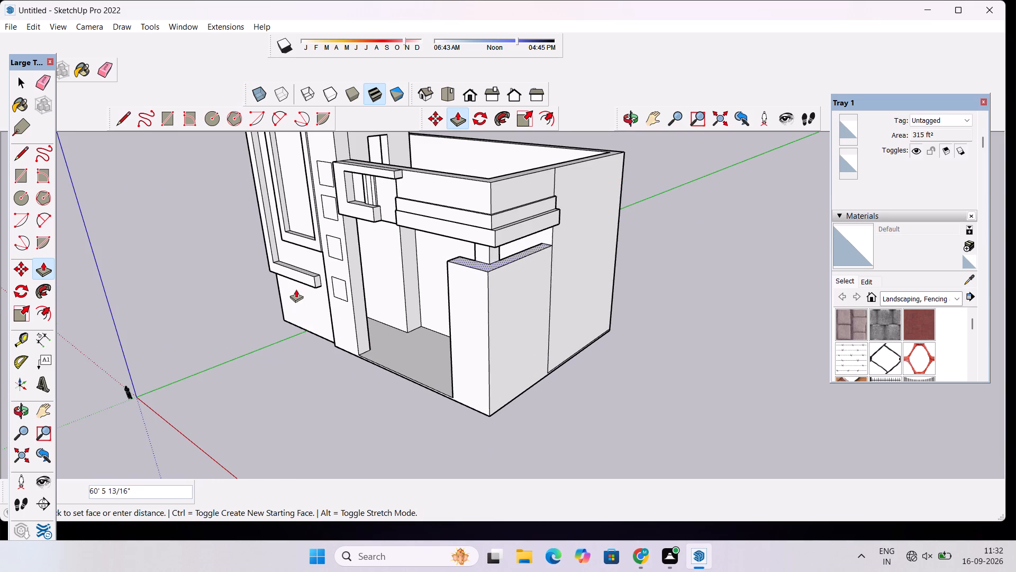
left_click(311, 289)
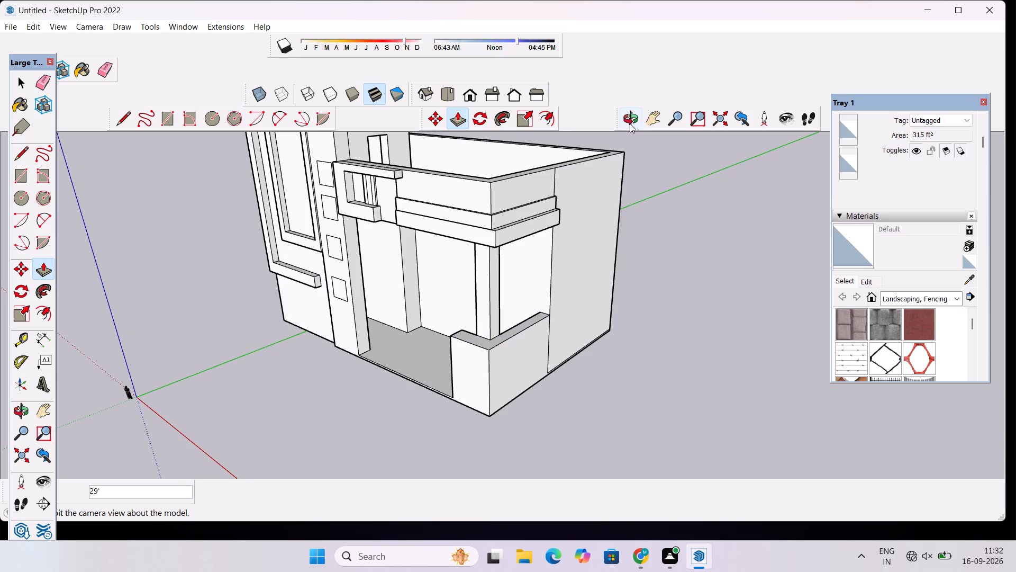
Examine the whole building from several angles, including the new corner wall, the facade, the roof and the side wall.
left_click(629, 123)
scroll(506, 286, "down", 4)
left_click_drag(466, 319, 483, 323)
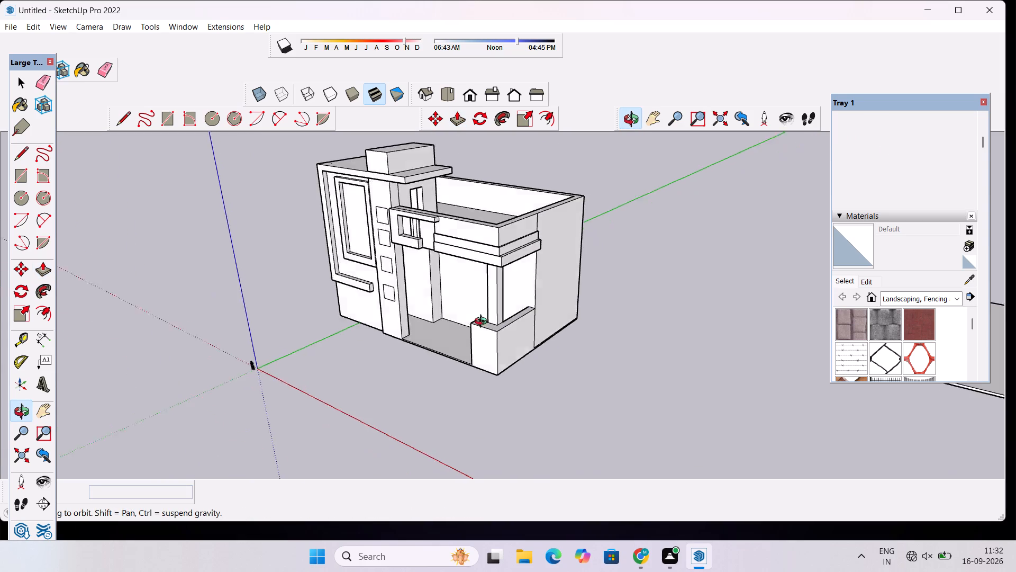
left_click_drag(483, 323, 561, 297)
scroll(582, 285, "down", 6)
left_click_drag(511, 315, 547, 407)
scroll(539, 341, "up", 5)
left_click_drag(501, 337, 585, 342)
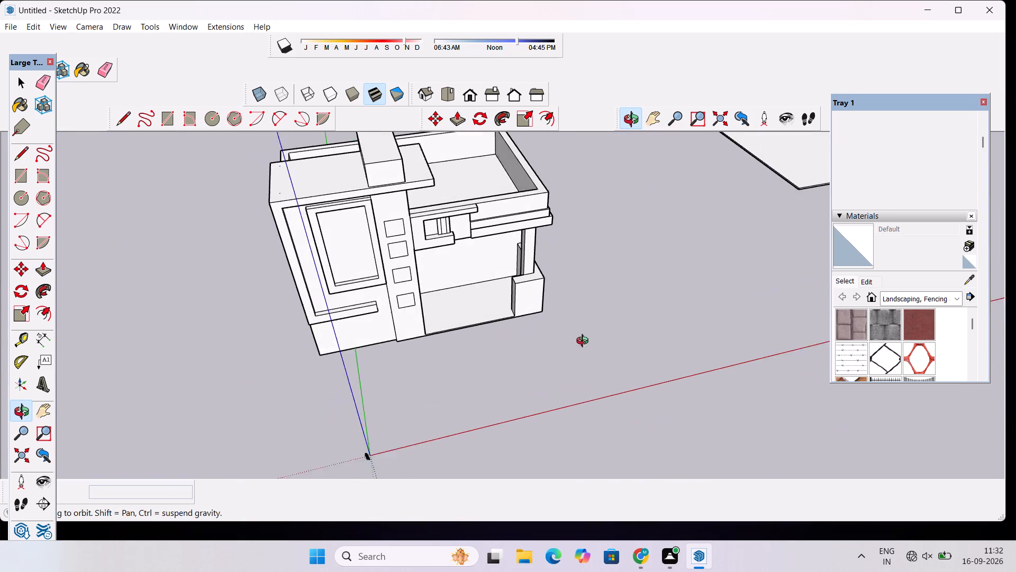
left_click_drag(585, 342, 607, 331)
scroll(490, 307, "down", 1)
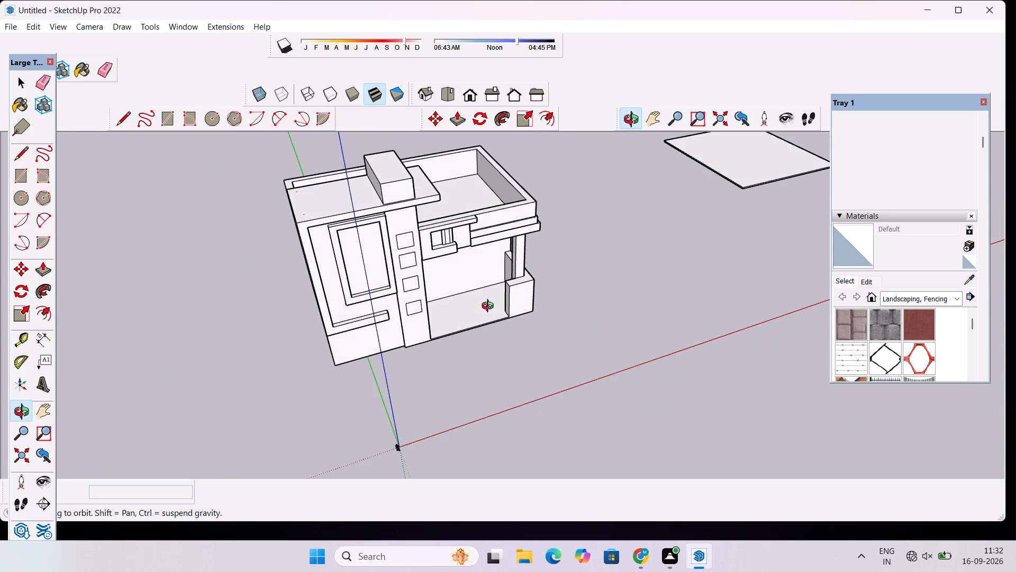
left_click_drag(488, 299, 566, 350, "shift")
scroll(566, 351, "up", 2)
left_click_drag(600, 381, 651, 386)
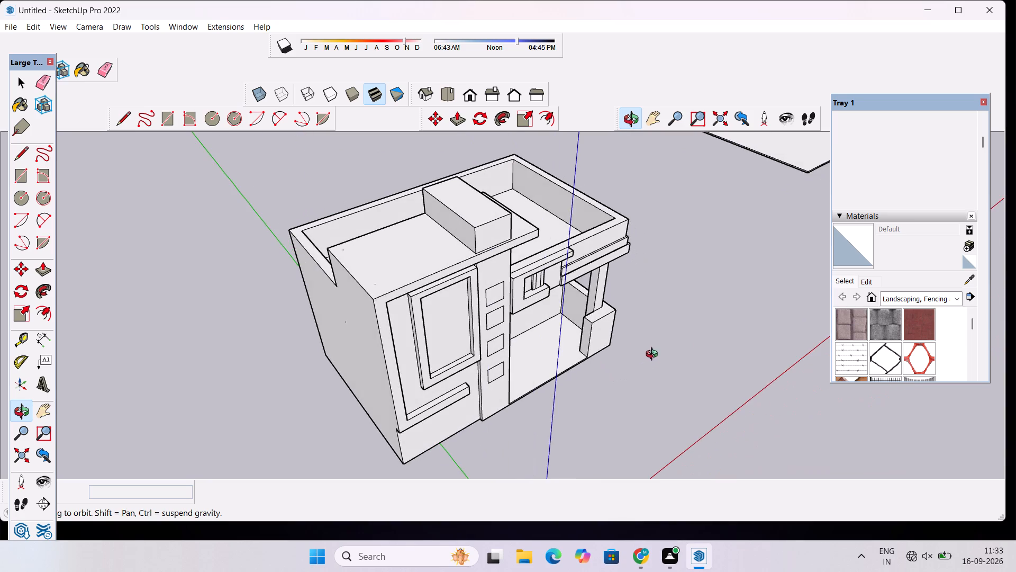
left_click_drag(646, 353, 540, 345)
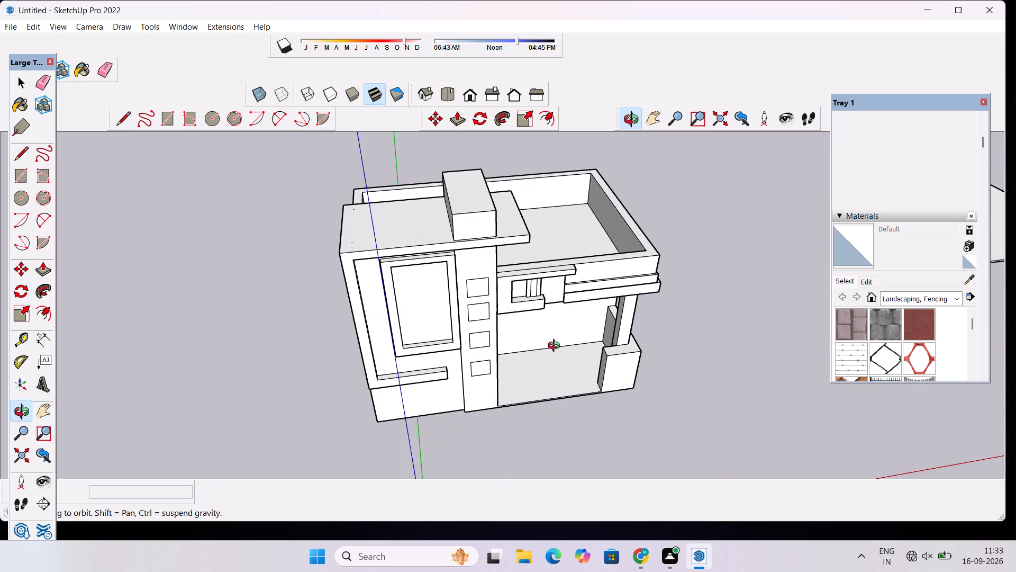
left_click_drag(544, 414, 549, 361)
left_click_drag(627, 385, 425, 408)
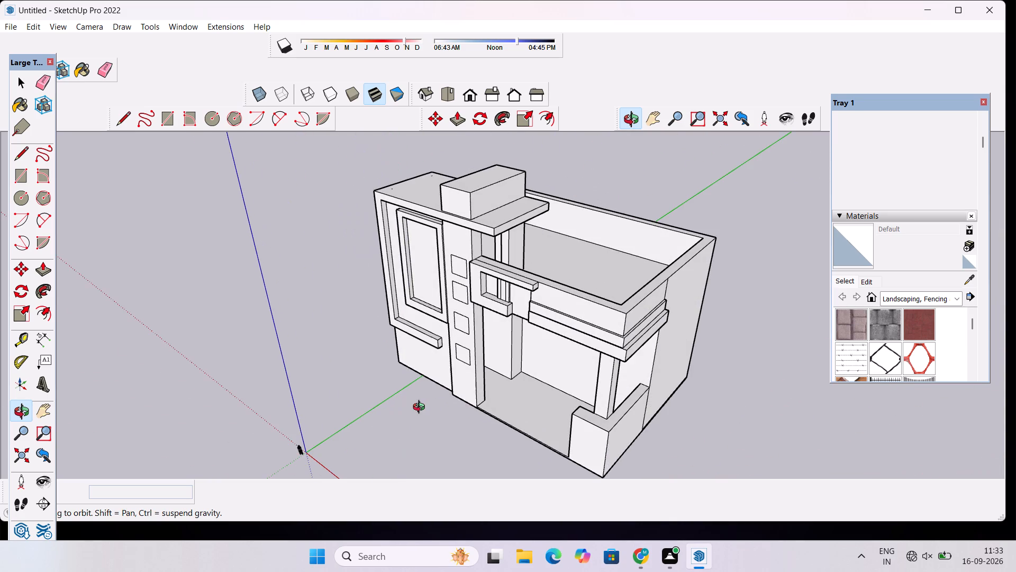
left_click_drag(483, 426, 589, 388)
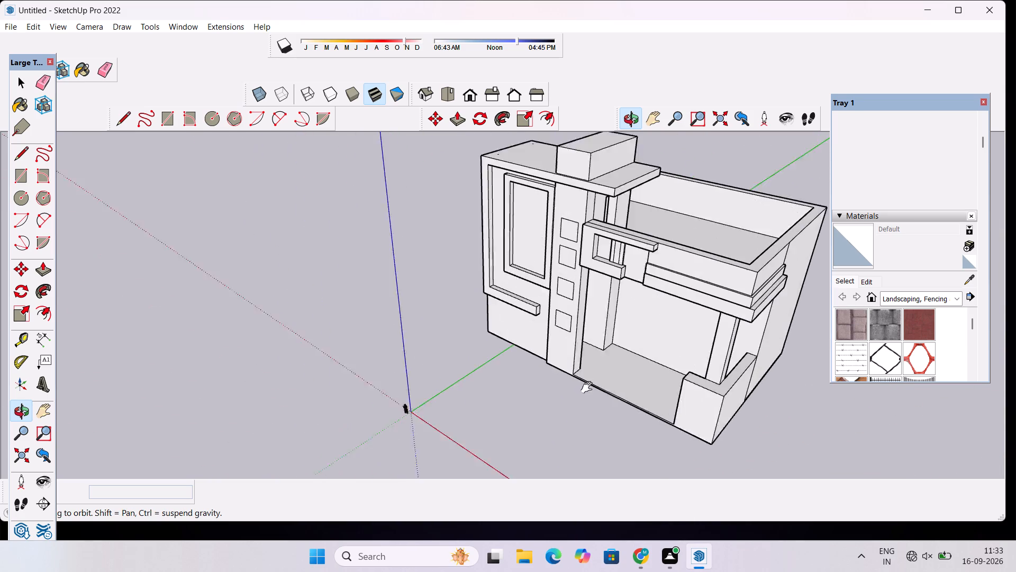
left_click_drag(589, 388, 601, 365)
scroll(540, 339, "down", 4)
left_click_drag(494, 354, 640, 340)
scroll(630, 265, "up", 5)
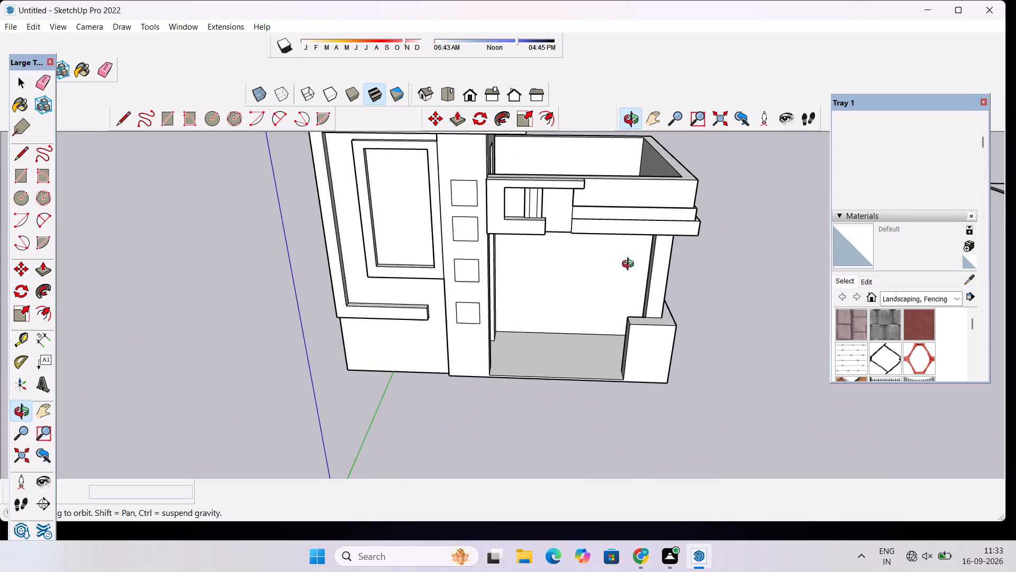
scroll(658, 293, "up", 5)
left_click_drag(759, 322, 603, 334)
scroll(563, 324, "down", 4)
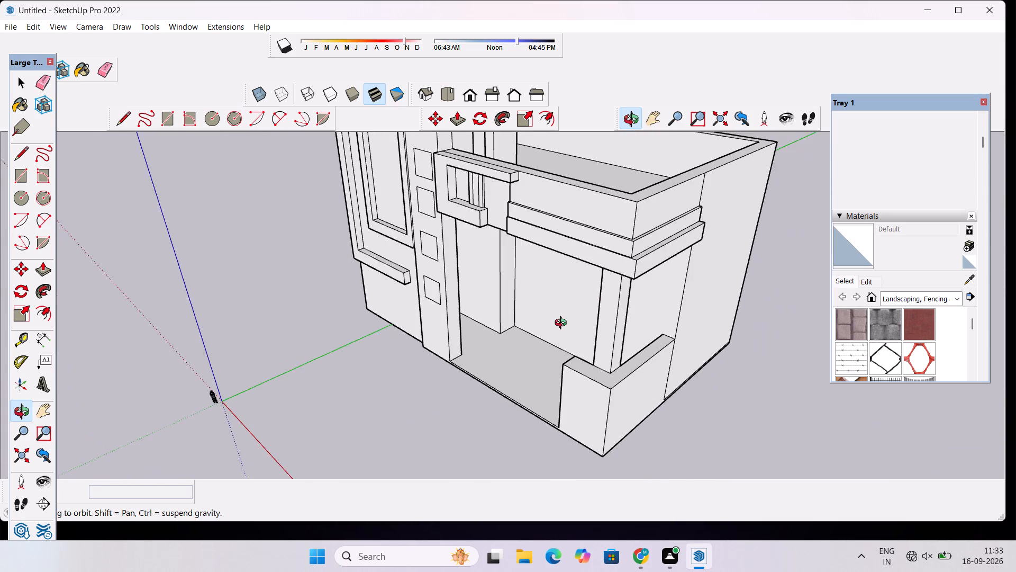
left_click_drag(533, 347, 613, 328)
left_click_drag(524, 285, 617, 296)
left_click_drag(427, 301, 683, 278)
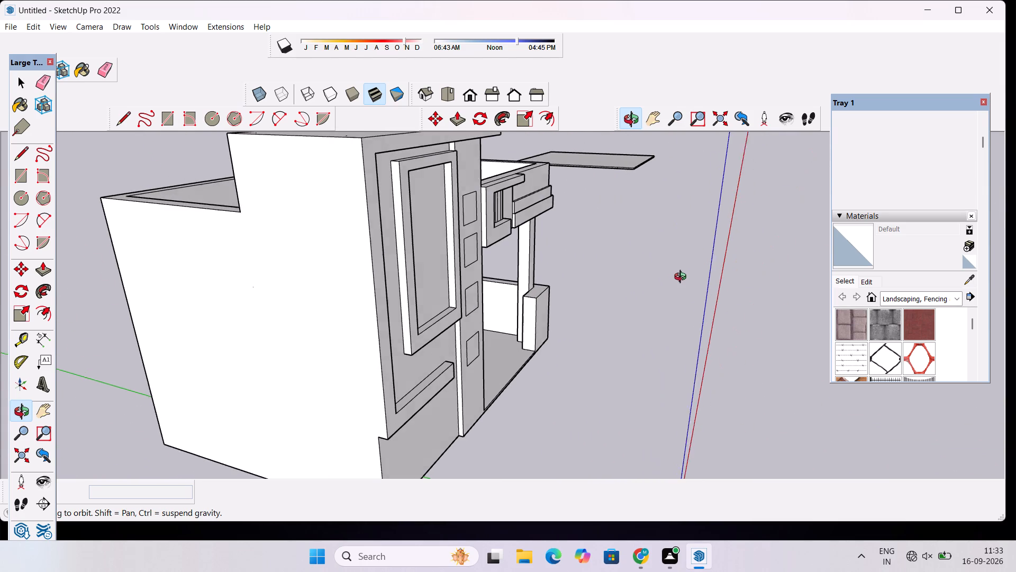
left_click_drag(683, 278, 683, 278)
scroll(642, 290, "down", 2)
left_click_drag(654, 298, 591, 286)
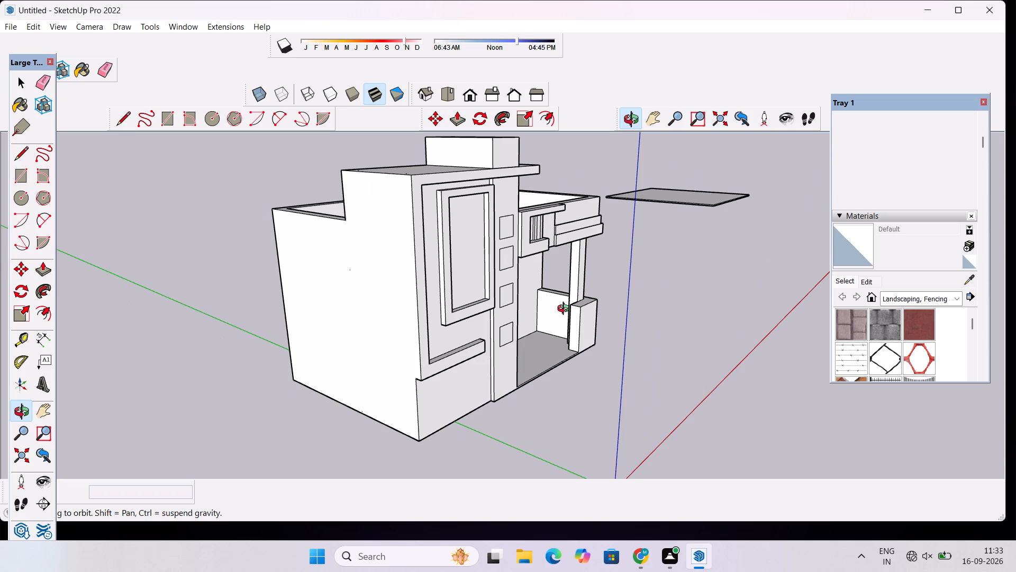
scroll(566, 310, "down", 3)
left_click_drag(628, 329, 574, 342)
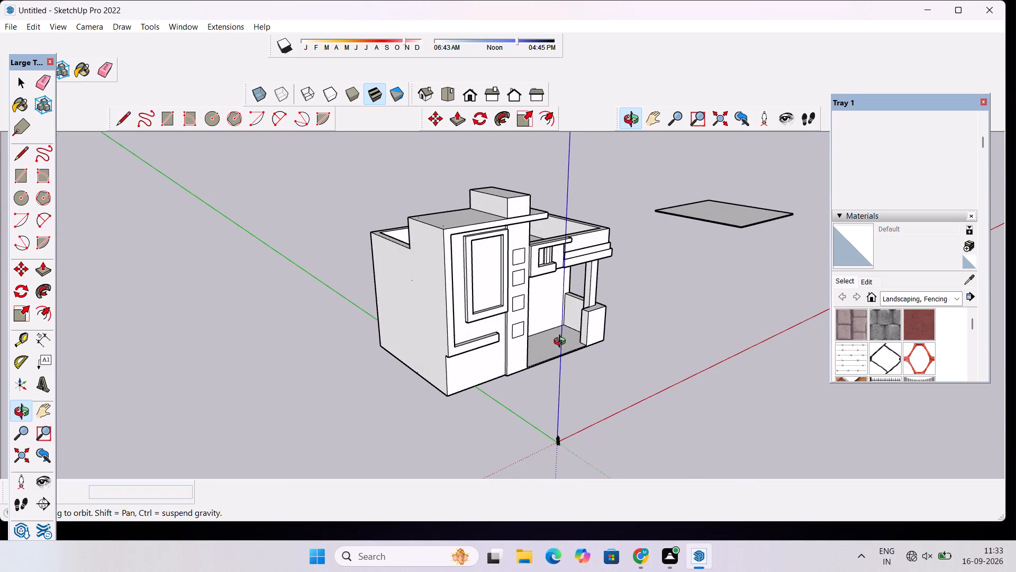
scroll(566, 324, "up", 1)
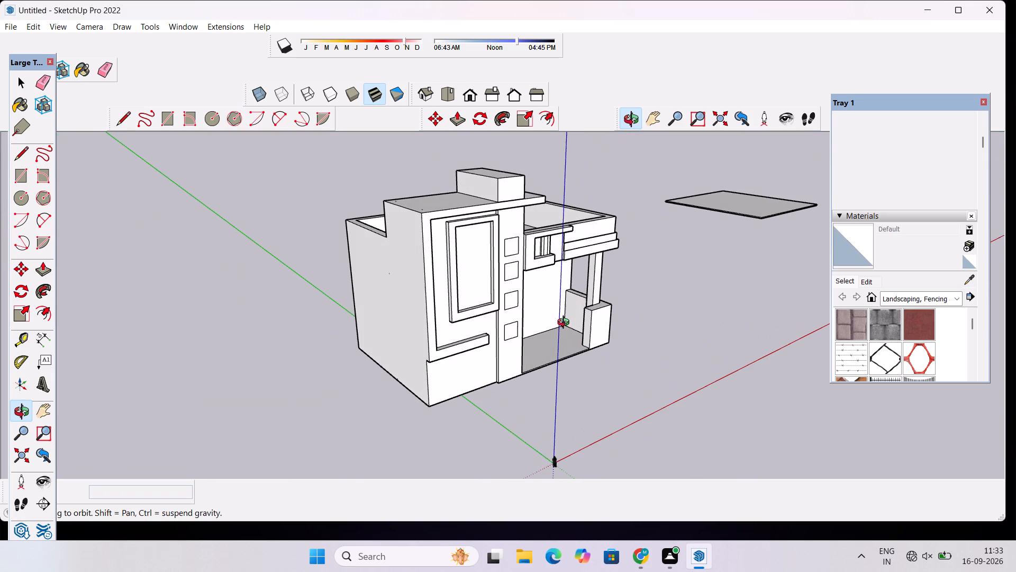
left_click_drag(566, 312, 575, 360, "shift")
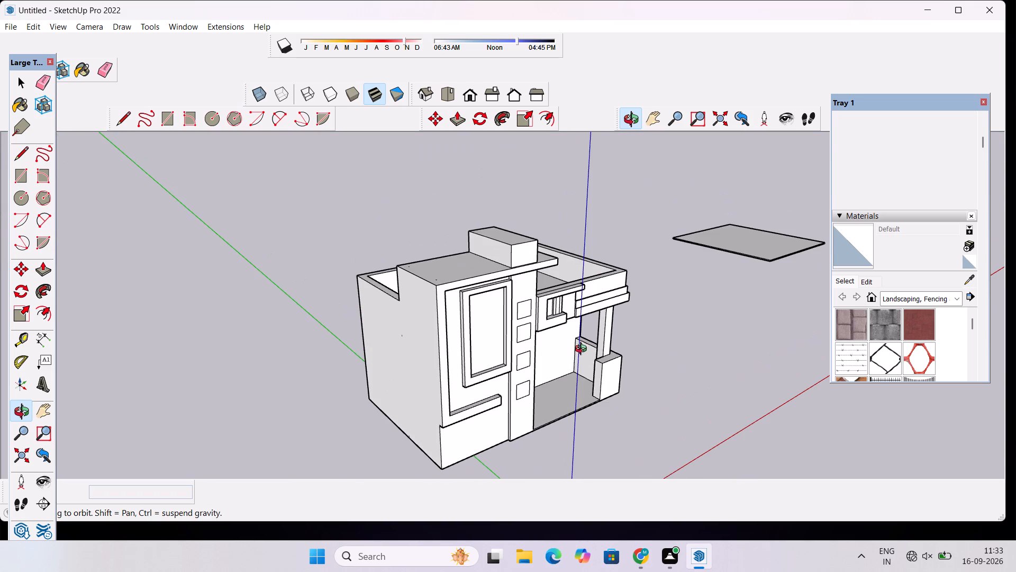
scroll(584, 340, "up", 3)
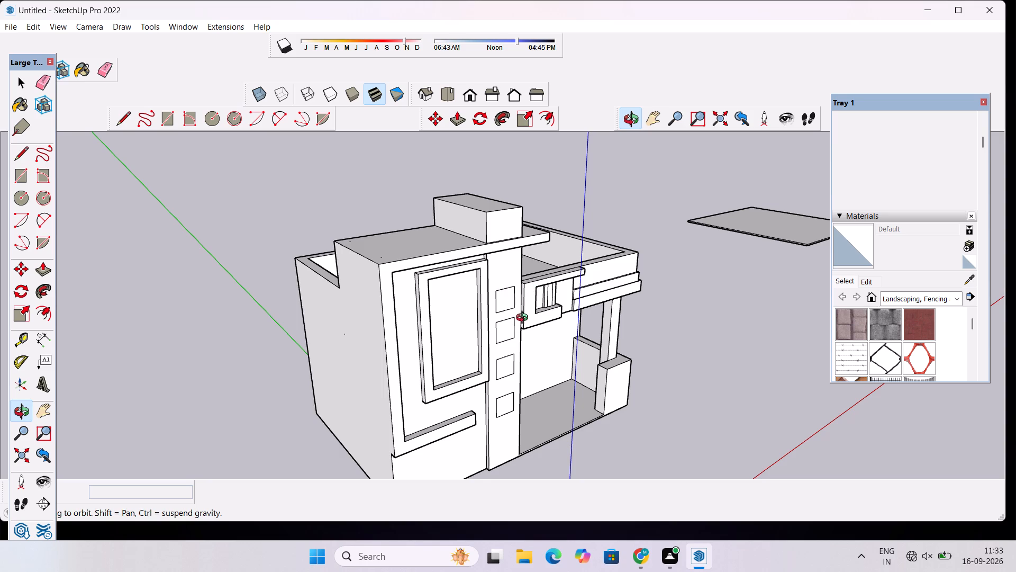
scroll(506, 306, "down", 3)
scroll(513, 331, "up", 3)
left_click_drag(602, 356, 547, 353)
scroll(528, 338, "down", 3)
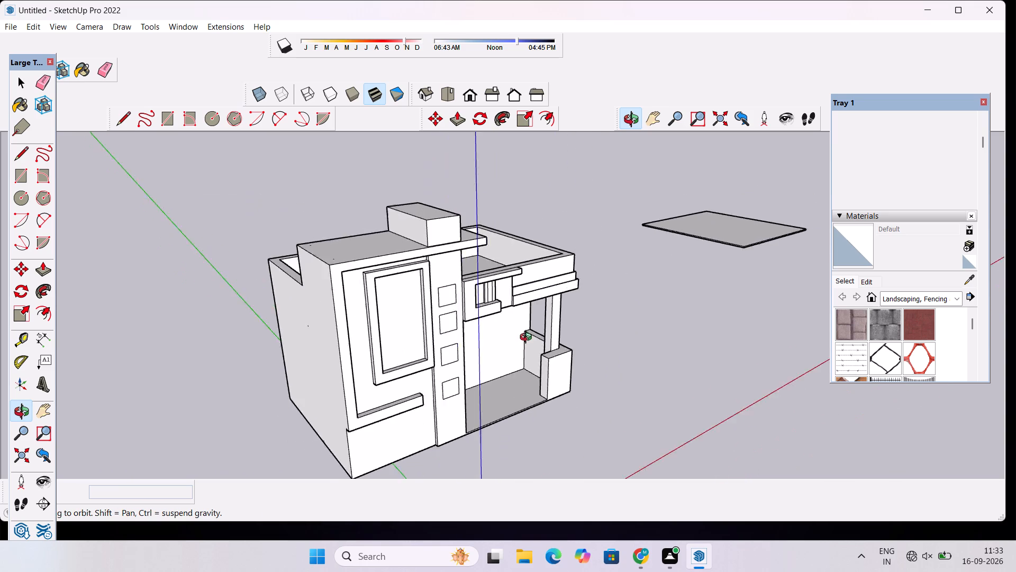
scroll(528, 338, "down", 2)
left_click_drag(559, 373, 474, 390)
scroll(445, 281, "up", 6)
left_click(503, 353)
left_click_drag(483, 314, 480, 294, "shift")
scroll(489, 267, "down", 3)
Push/Pull all four squares on the pillar face by 1" to give them depth.
scroll(494, 312, "up", 3)
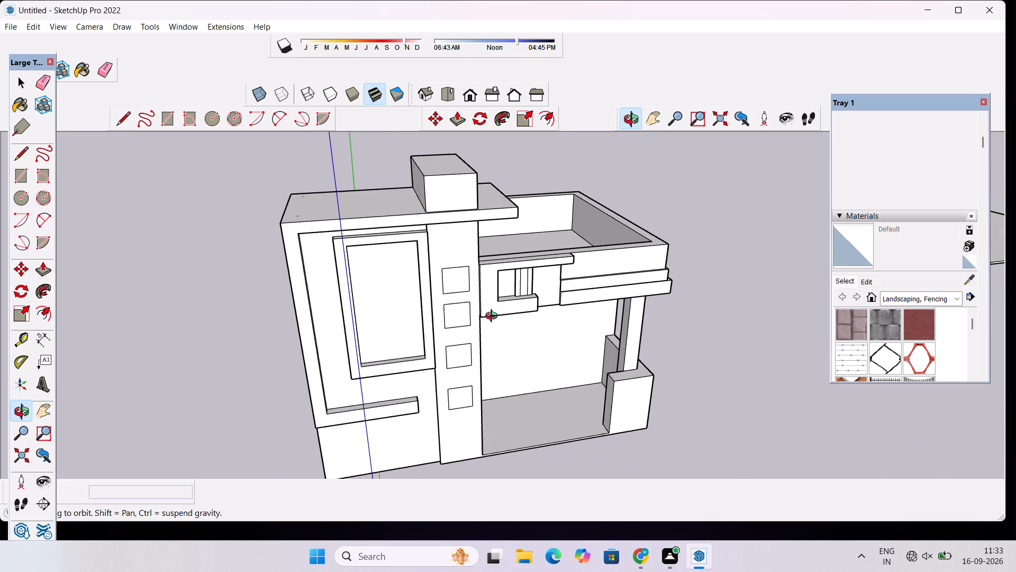
scroll(494, 317, "up", 3)
key("p")
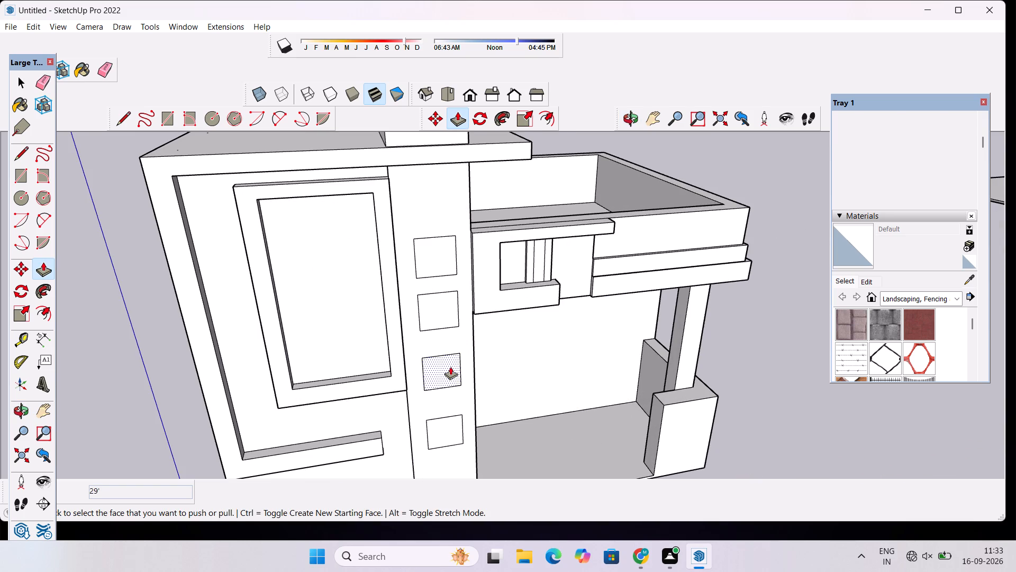
left_click(450, 366)
type("1\"")
key("Return")
left_click(448, 430)
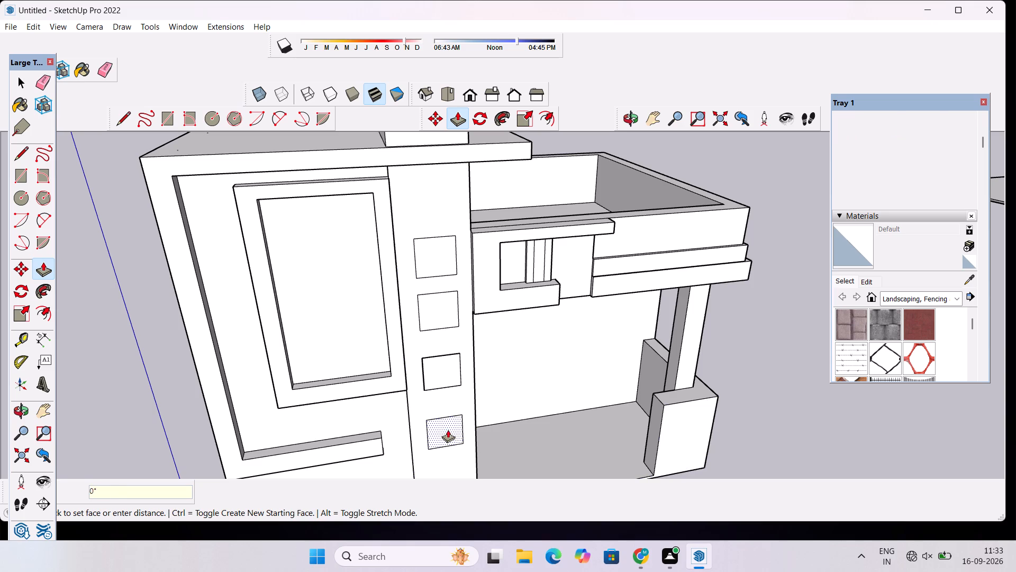
left_click(441, 372)
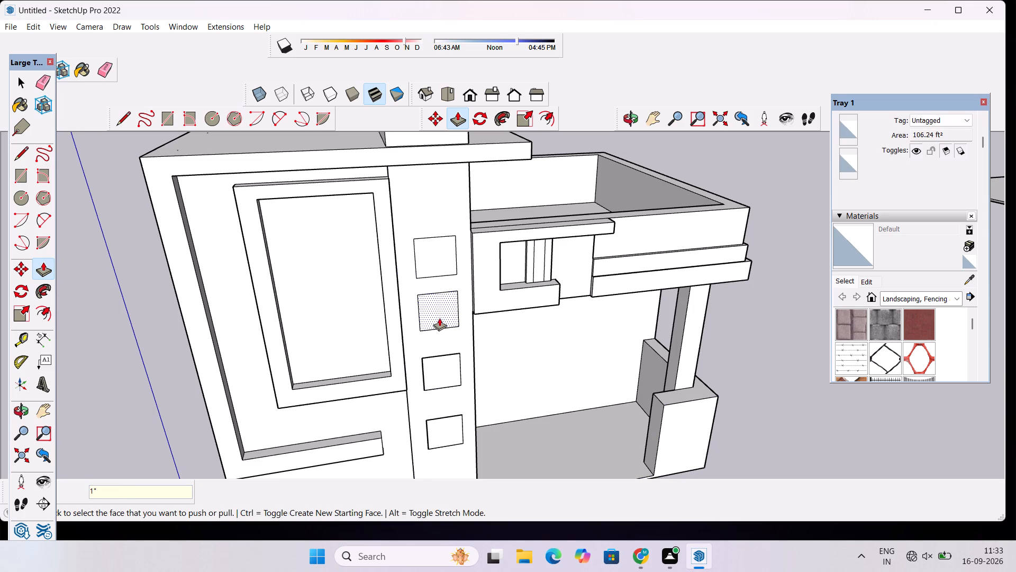
left_click(439, 318)
left_click(440, 433)
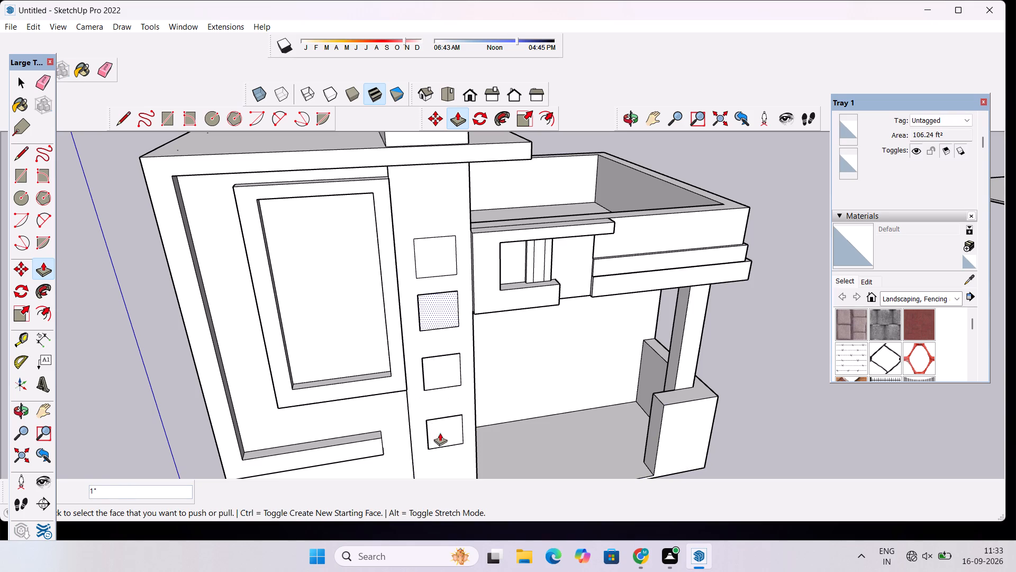
left_click(440, 252)
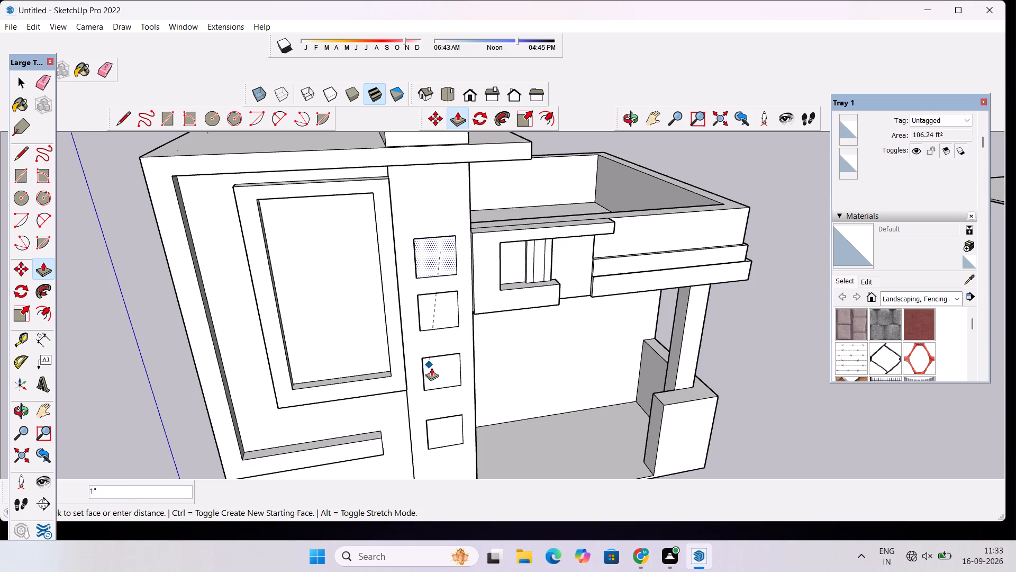
left_click(436, 373)
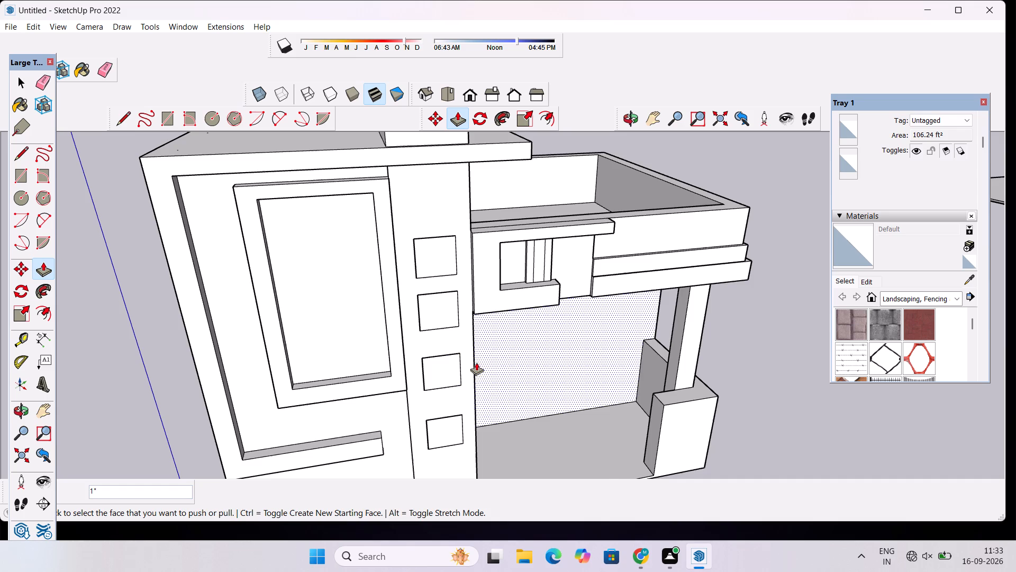
Examine the depth of the pillar squares up close and in relation to the surrounding facade.
scroll(464, 350, "down", 5)
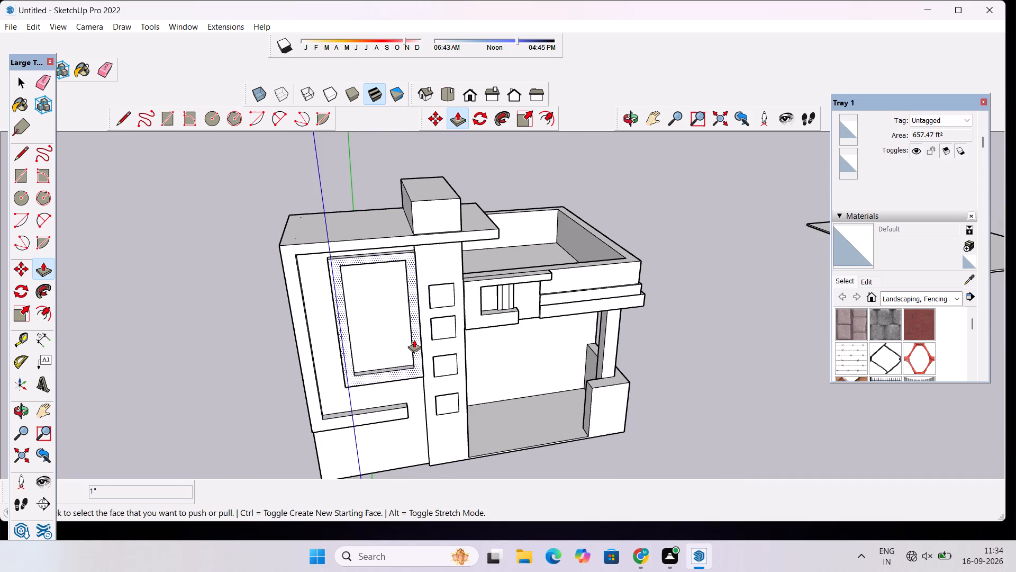
left_click(637, 121)
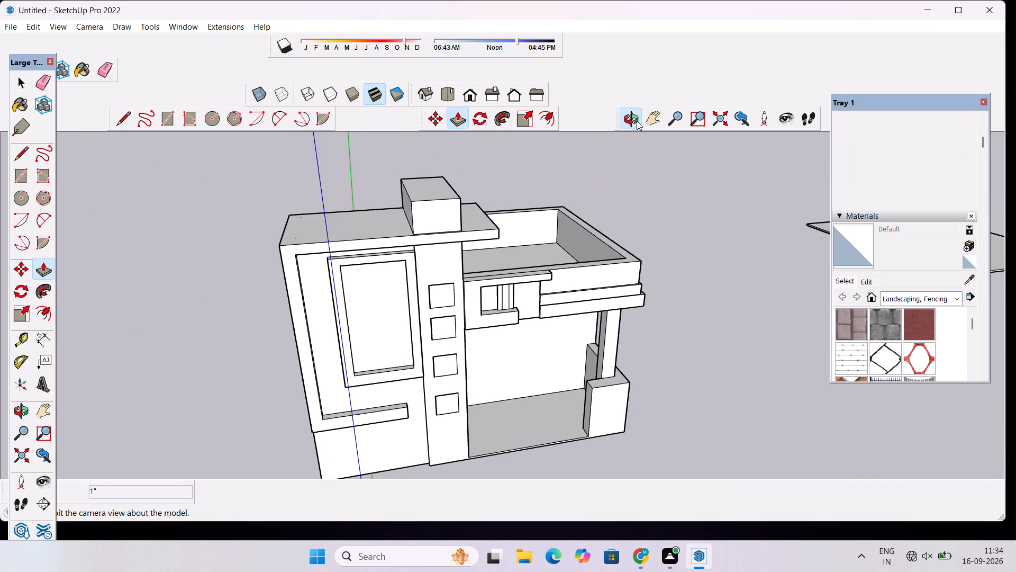
left_click_drag(585, 239, 522, 255)
scroll(391, 327, "up", 4)
left_click_drag(405, 341, 549, 376)
scroll(501, 299, "up", 11)
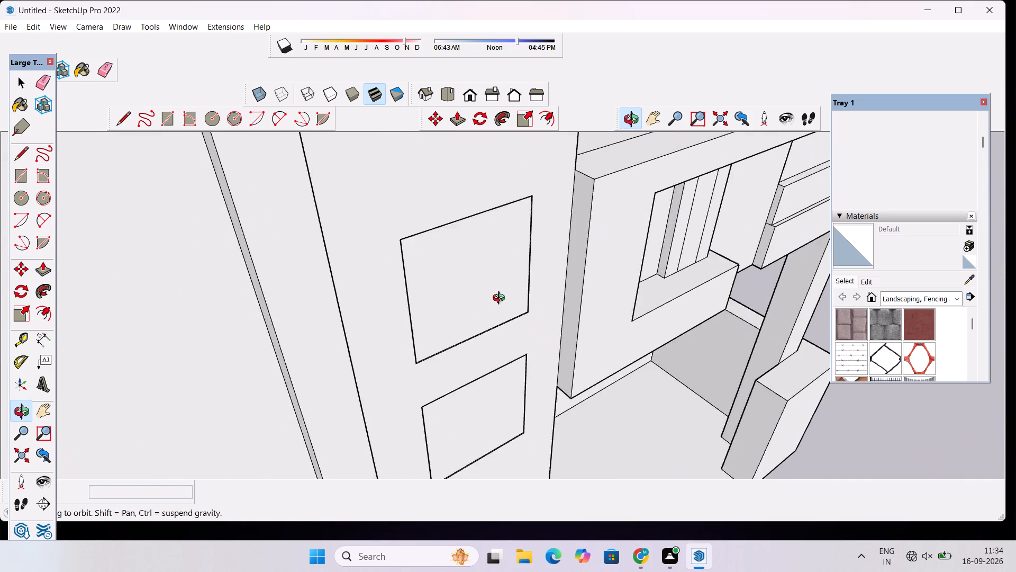
scroll(501, 299, "up", 9)
left_click_drag(491, 326, 510, 344)
scroll(552, 363, "up", 5)
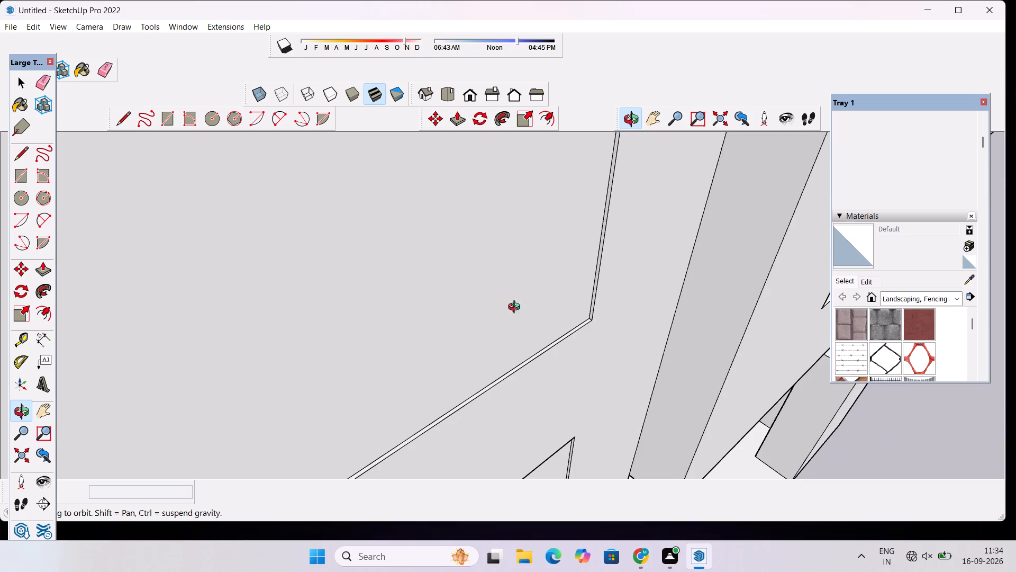
scroll(493, 282, "down", 20)
scroll(493, 282, "down", 10)
left_click_drag(496, 337, 447, 326)
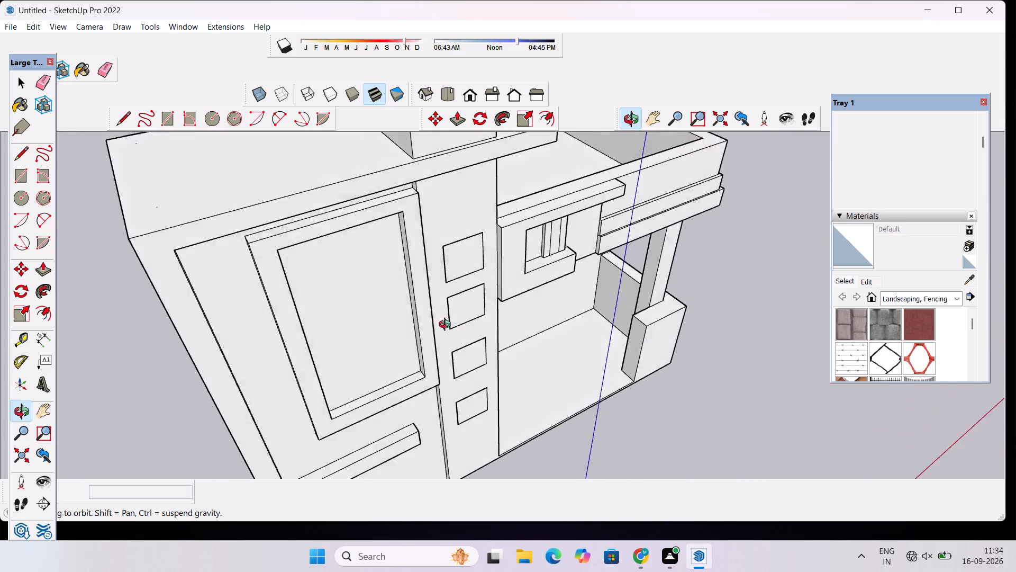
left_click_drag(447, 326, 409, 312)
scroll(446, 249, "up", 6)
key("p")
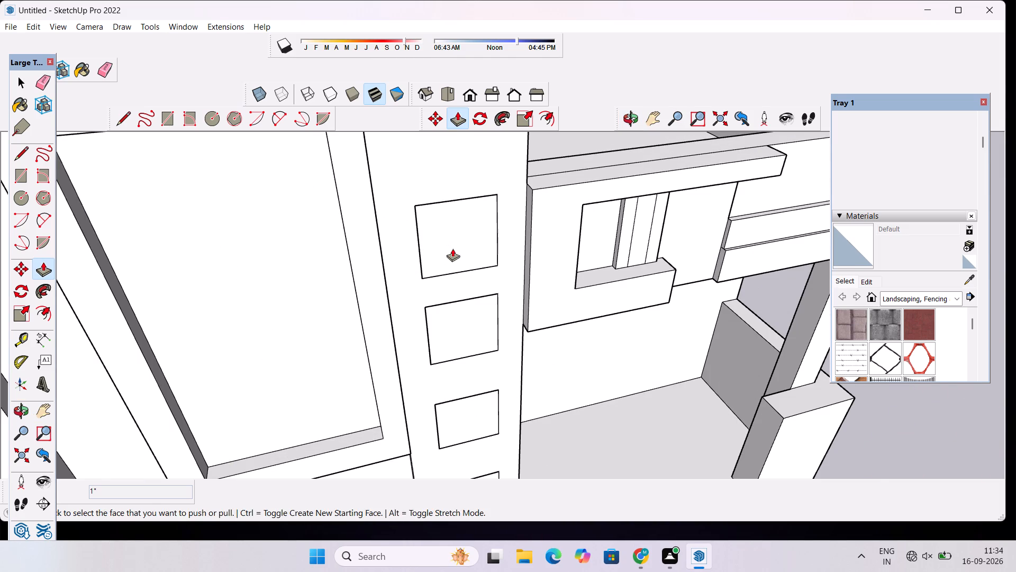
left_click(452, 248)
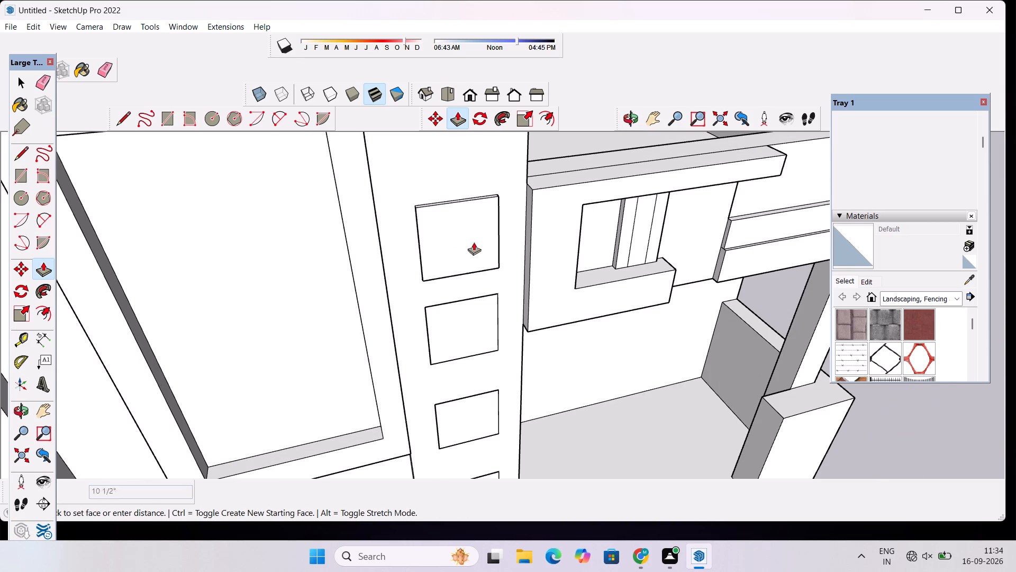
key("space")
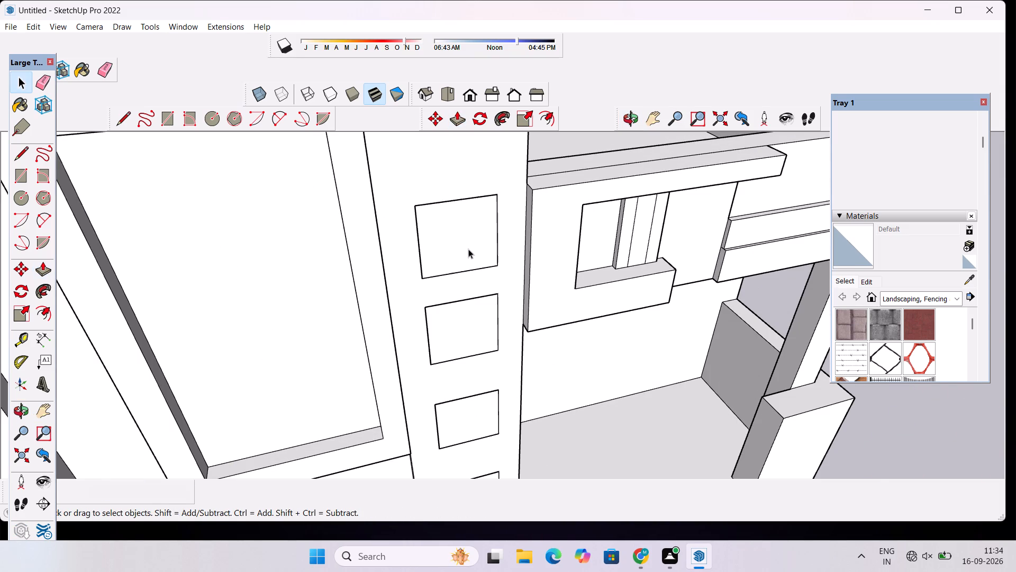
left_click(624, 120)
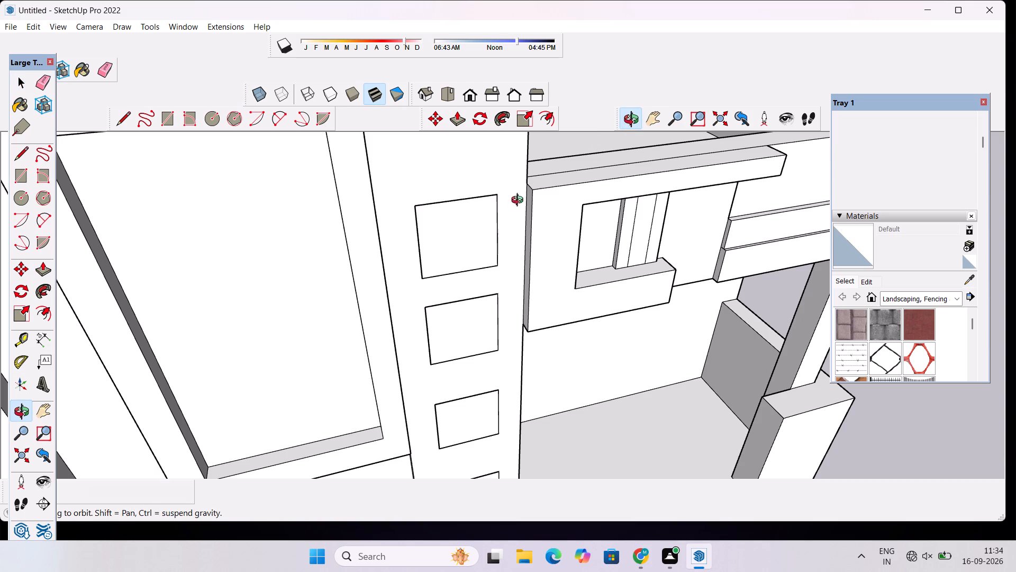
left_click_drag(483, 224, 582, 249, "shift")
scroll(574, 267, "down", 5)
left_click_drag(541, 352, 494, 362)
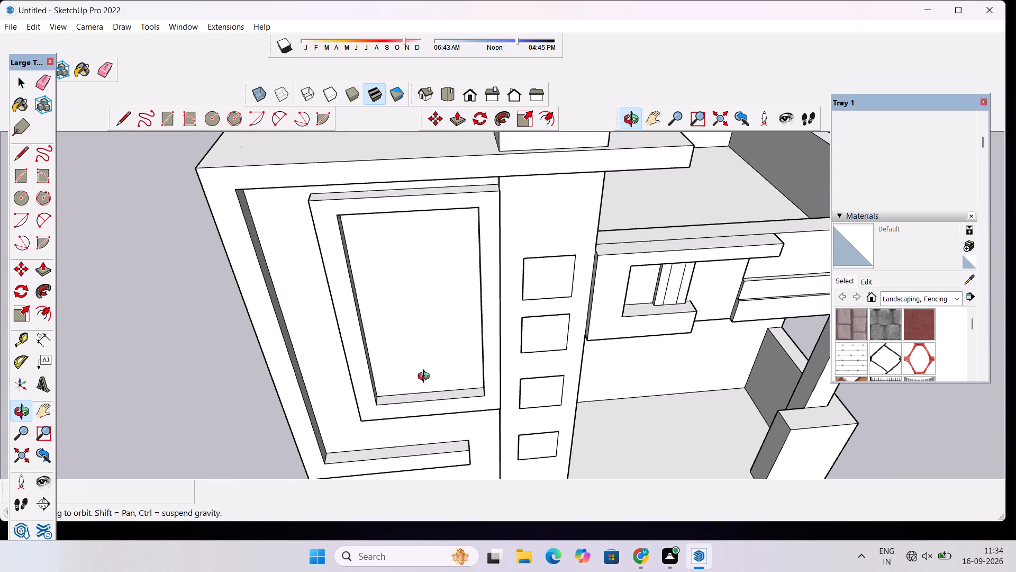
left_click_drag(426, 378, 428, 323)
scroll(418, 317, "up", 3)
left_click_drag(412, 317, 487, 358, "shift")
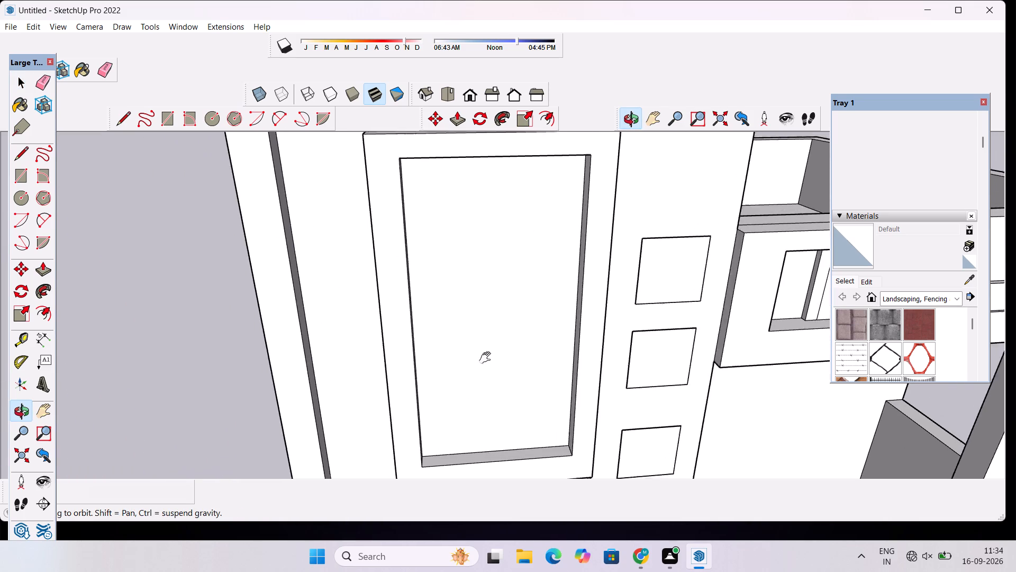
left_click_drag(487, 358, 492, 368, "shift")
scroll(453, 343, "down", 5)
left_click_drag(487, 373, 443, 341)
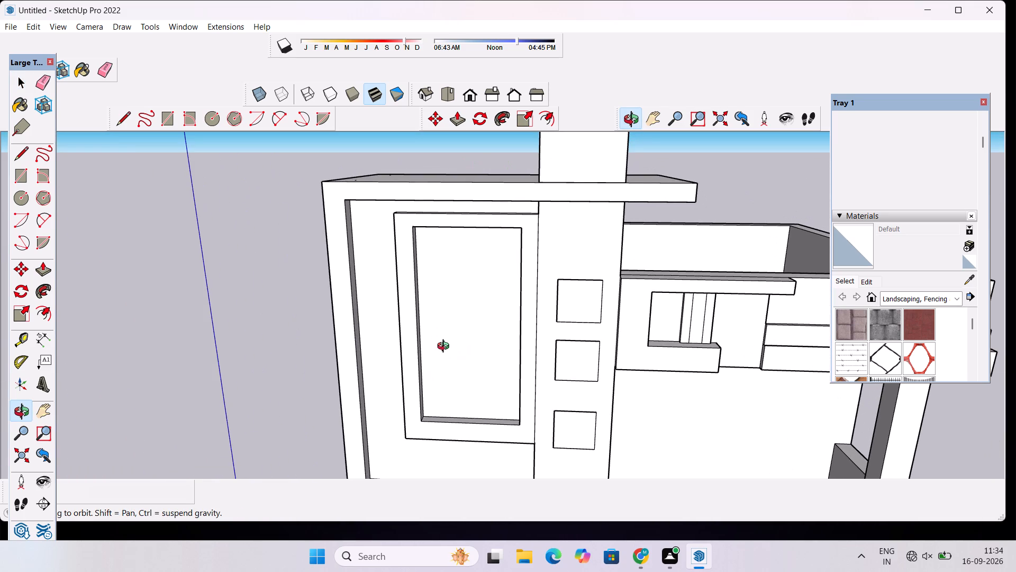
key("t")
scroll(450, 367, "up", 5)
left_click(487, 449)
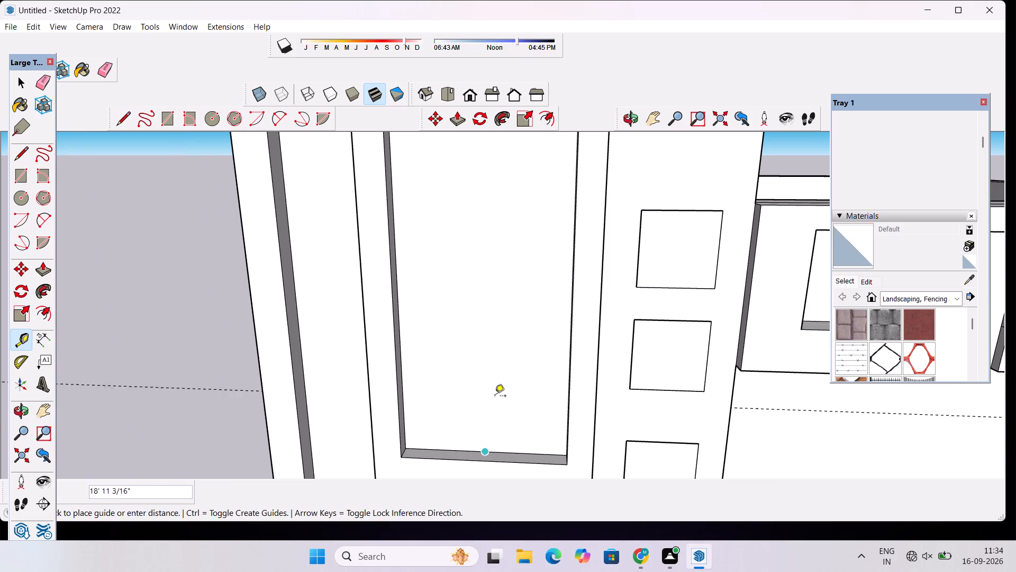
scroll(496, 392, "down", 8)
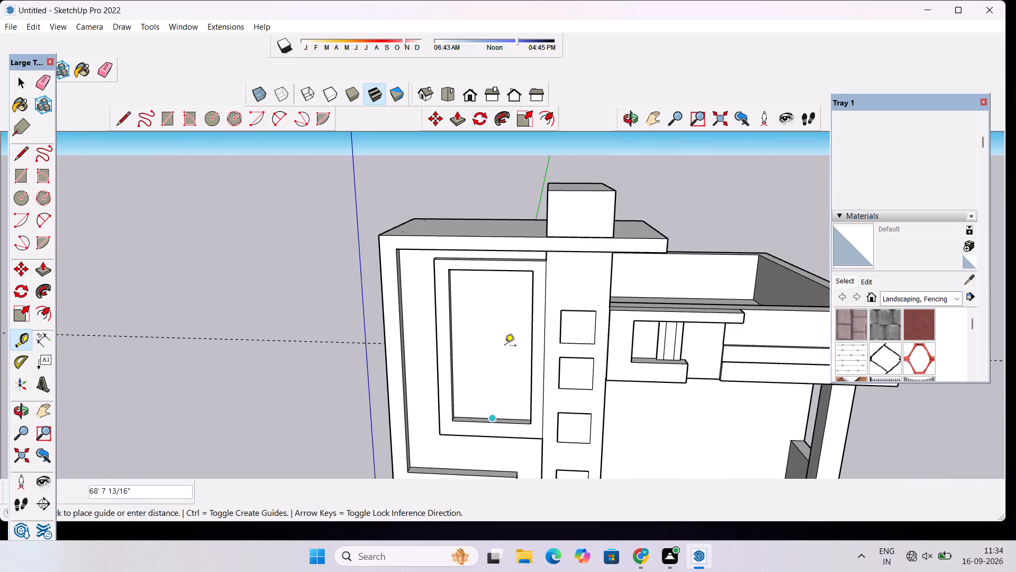
Draw a vertical line about 49' 2" long through the middle of the recessed window panel, from its bottom back edge to its top back edge.
key("l")
scroll(479, 423, "up", 4)
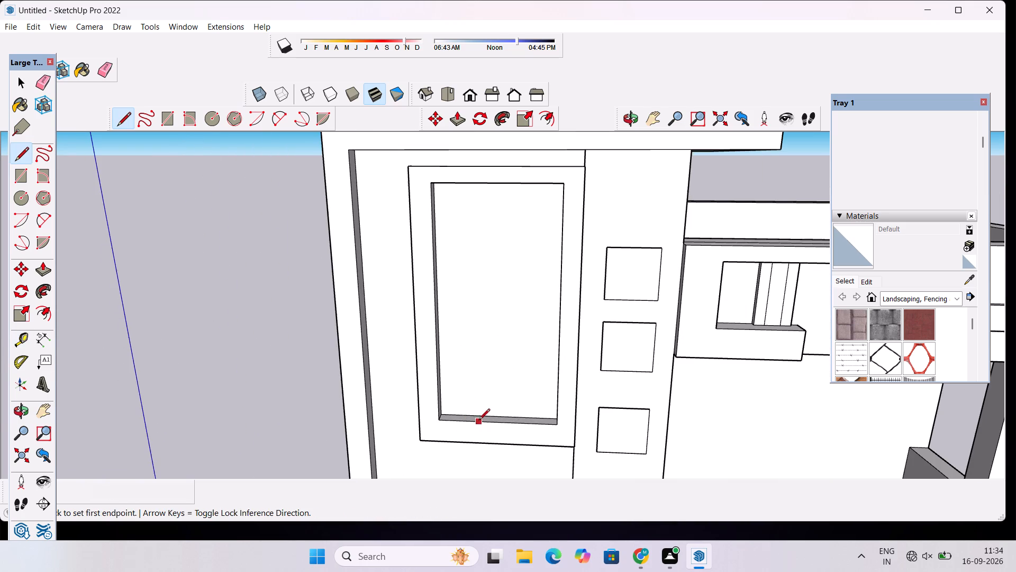
left_click(496, 416)
scroll(501, 258, "down", 7)
scroll(502, 221, "up", 20)
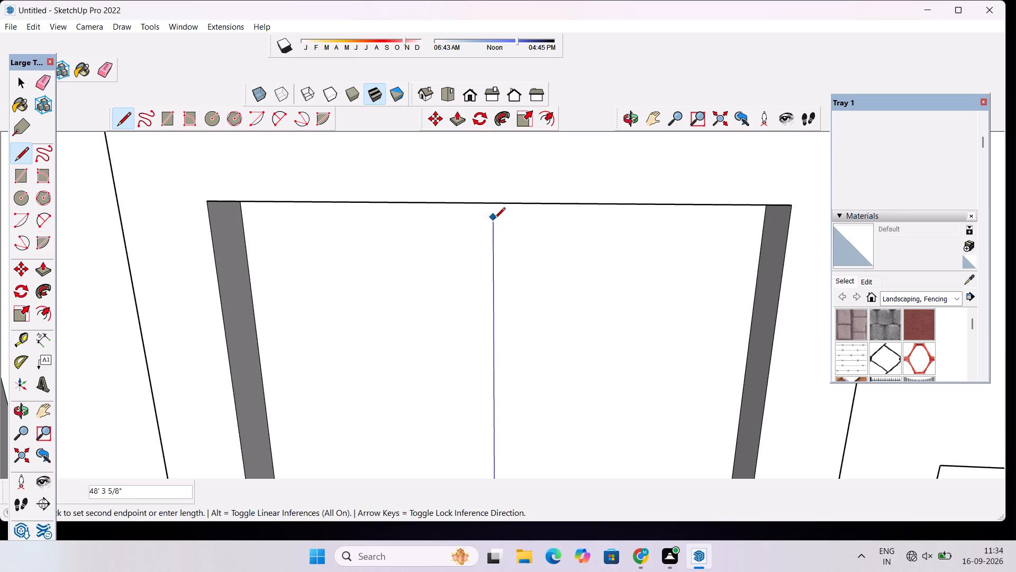
scroll(496, 224, "down", 1)
scroll(496, 224, "up", 9)
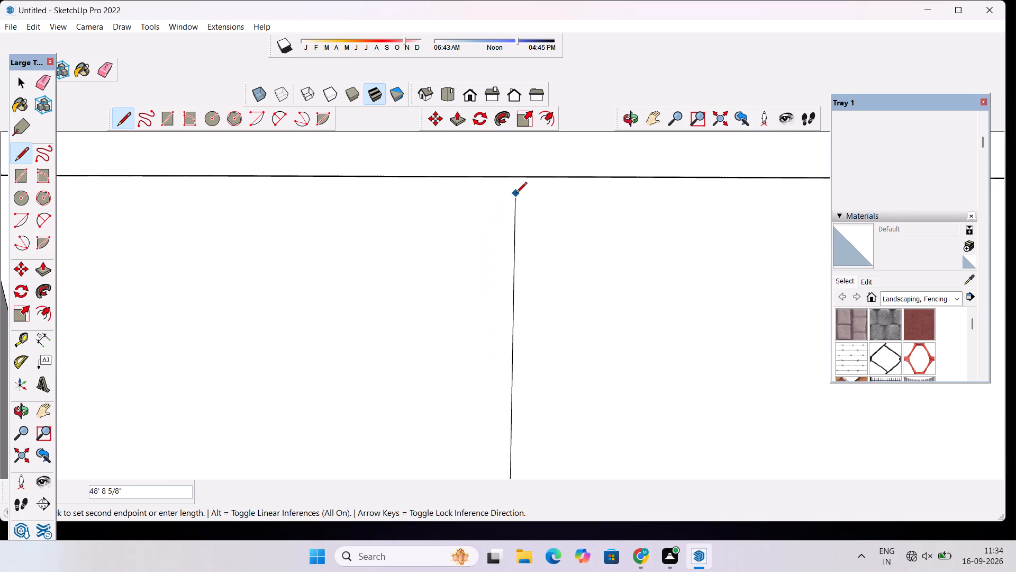
left_click(629, 124)
left_click_drag(547, 284, 548, 218)
scroll(554, 233, "down", 5)
key("l")
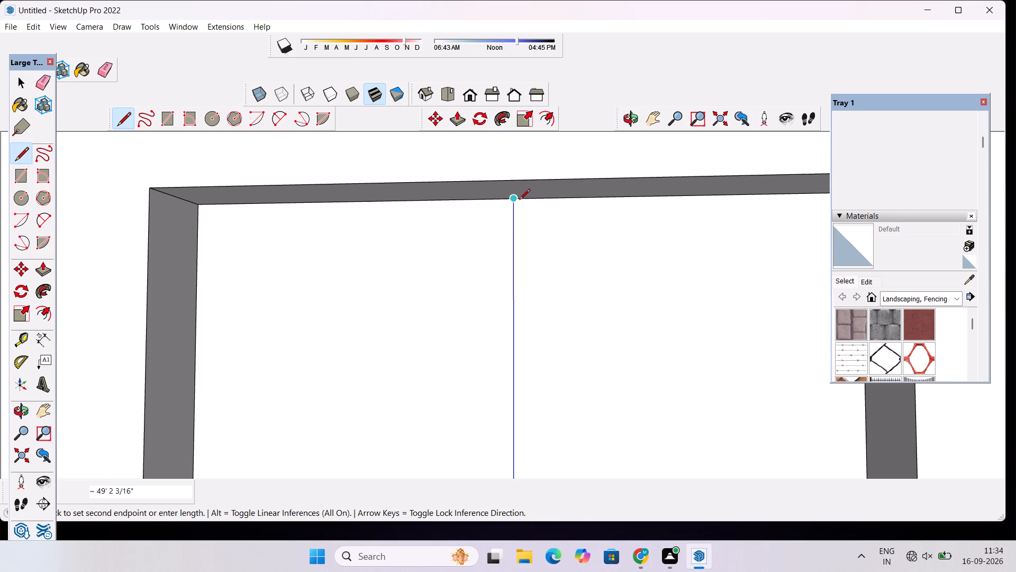
left_click(519, 200)
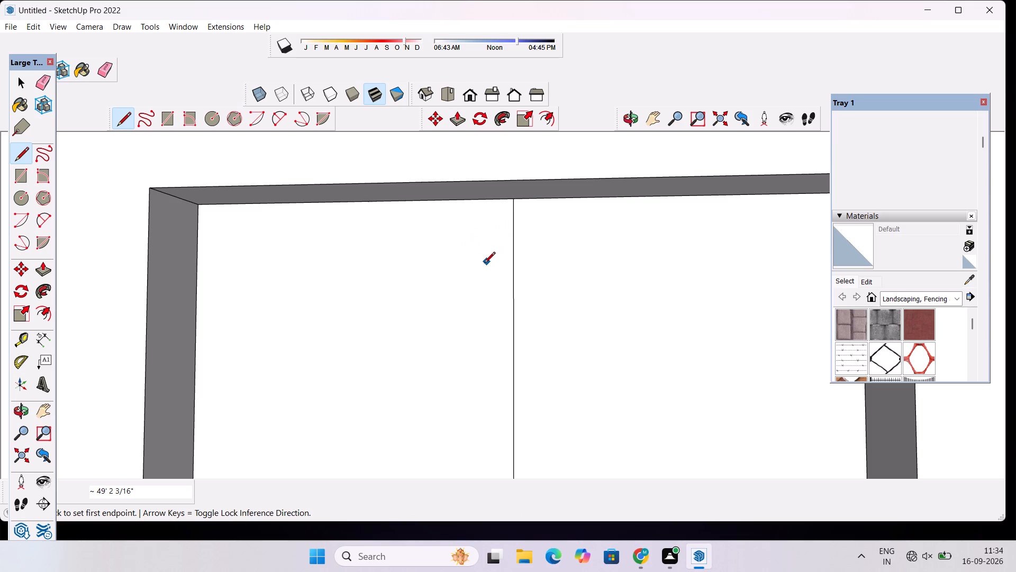
scroll(452, 266, "down", 3)
scroll(402, 248, "down", 1)
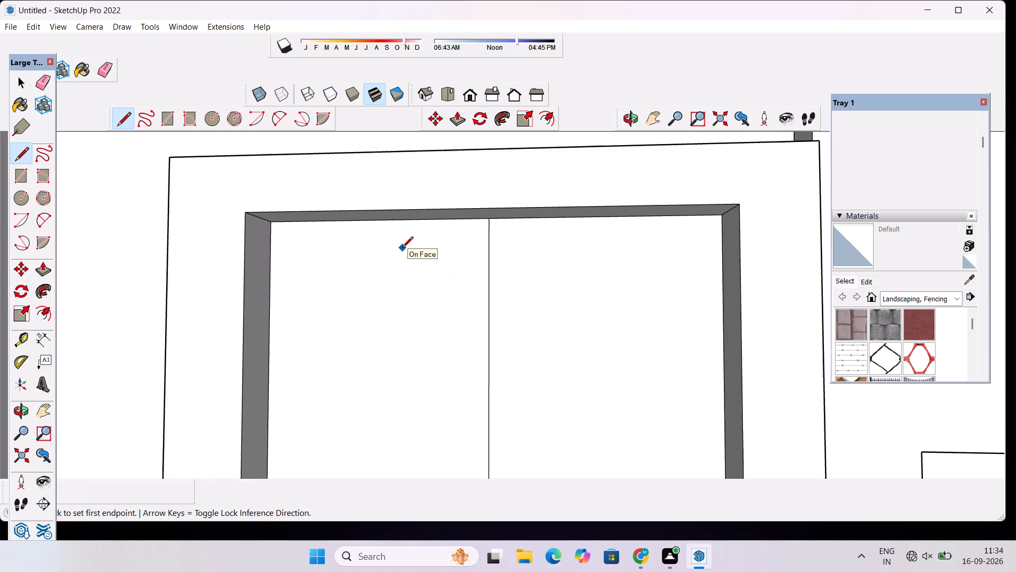
scroll(402, 248, "down", 8)
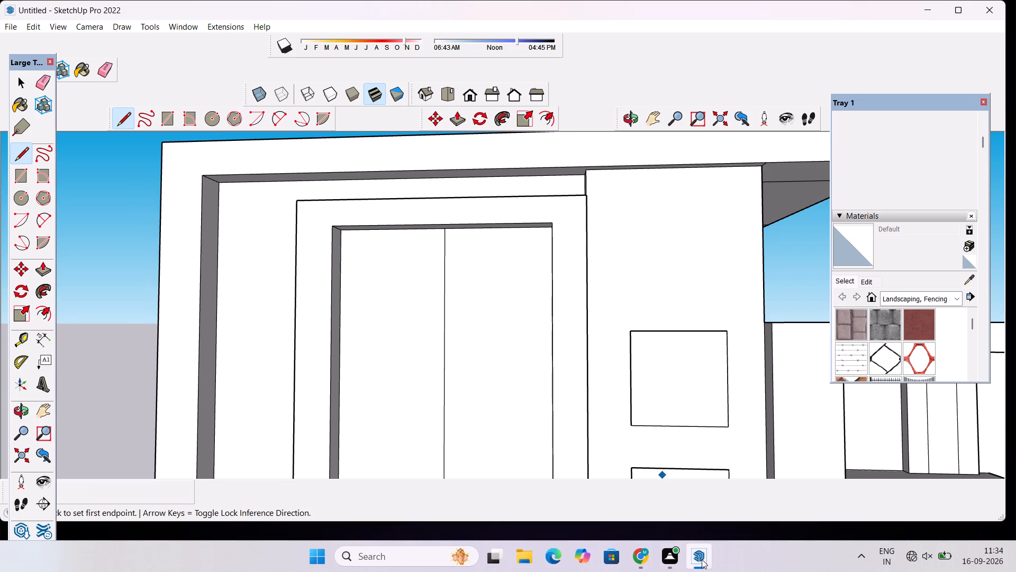
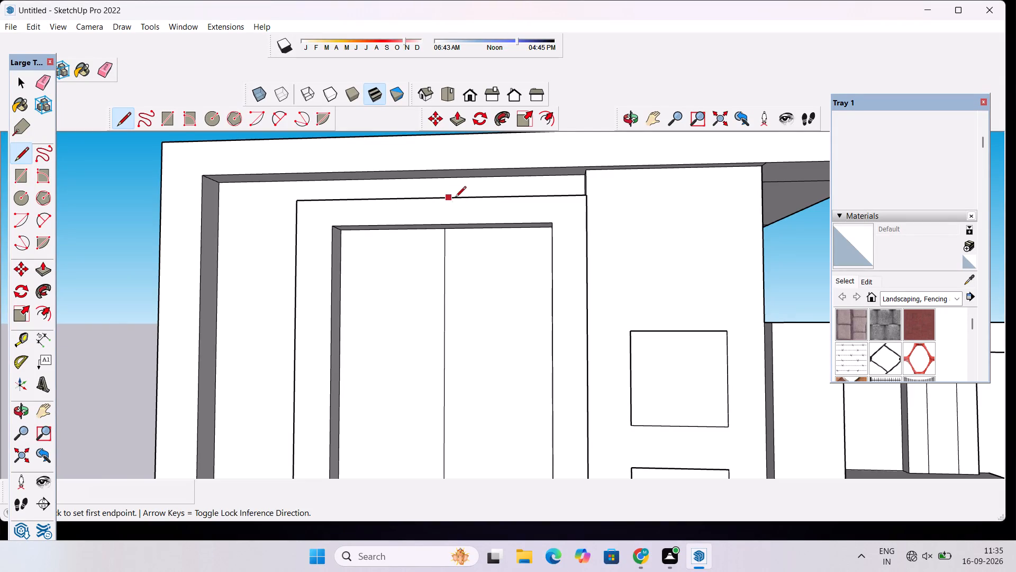
Examine the divided window panel and the surrounding facade from several angles and distances.
scroll(431, 214, "down", 5)
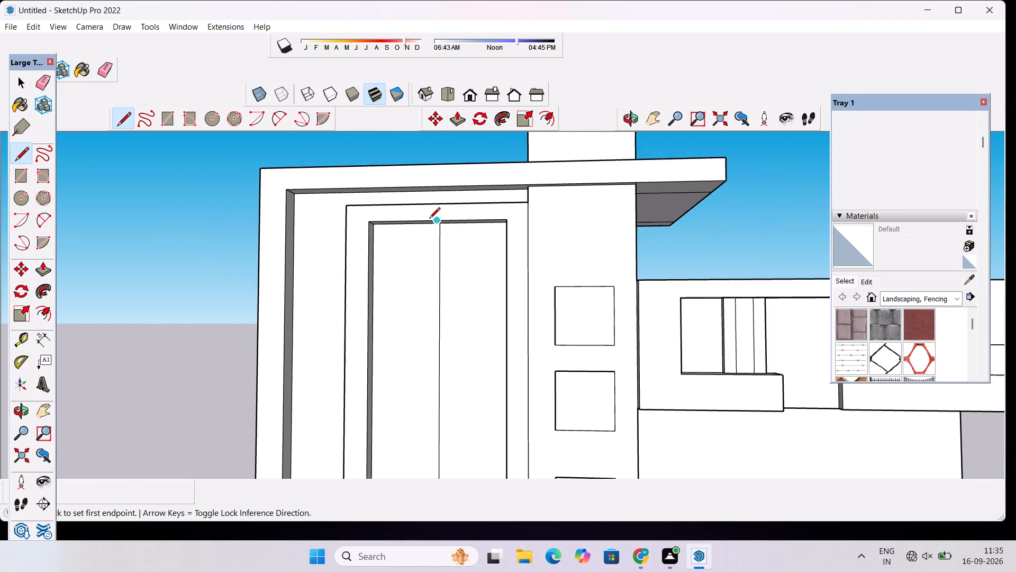
scroll(428, 225, "down", 3)
scroll(426, 308, "up", 4)
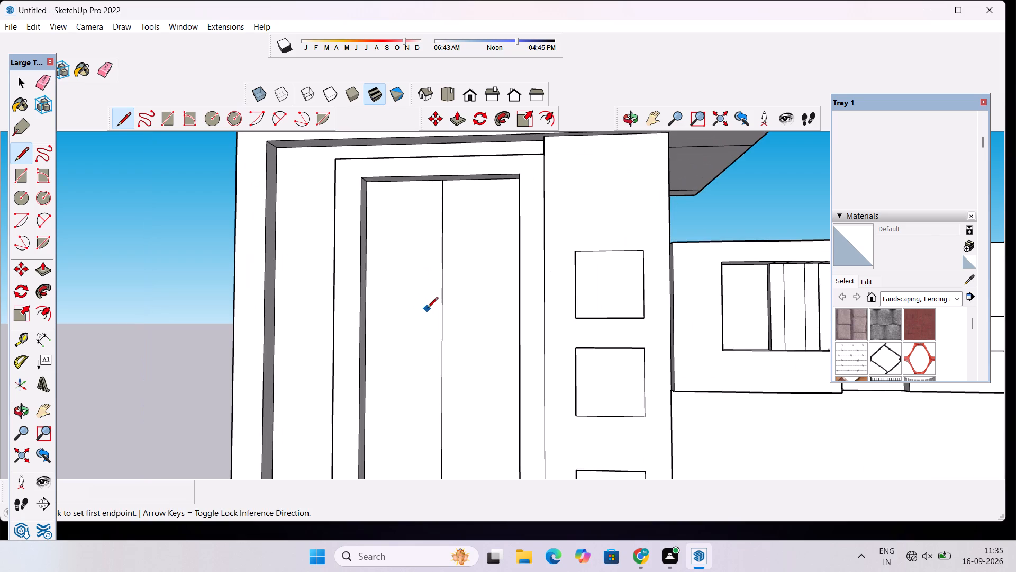
scroll(393, 237, "down", 4)
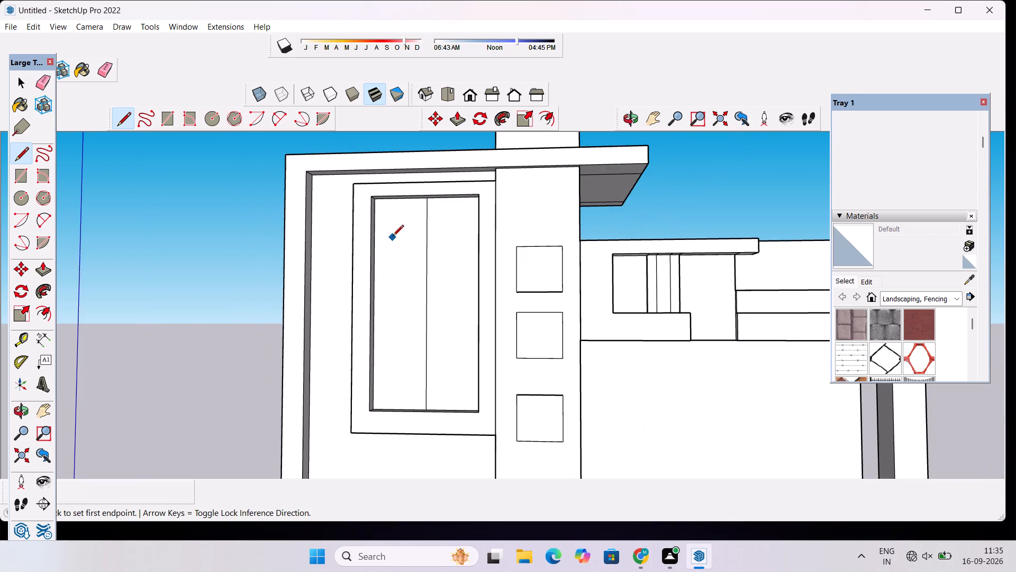
scroll(393, 237, "down", 2)
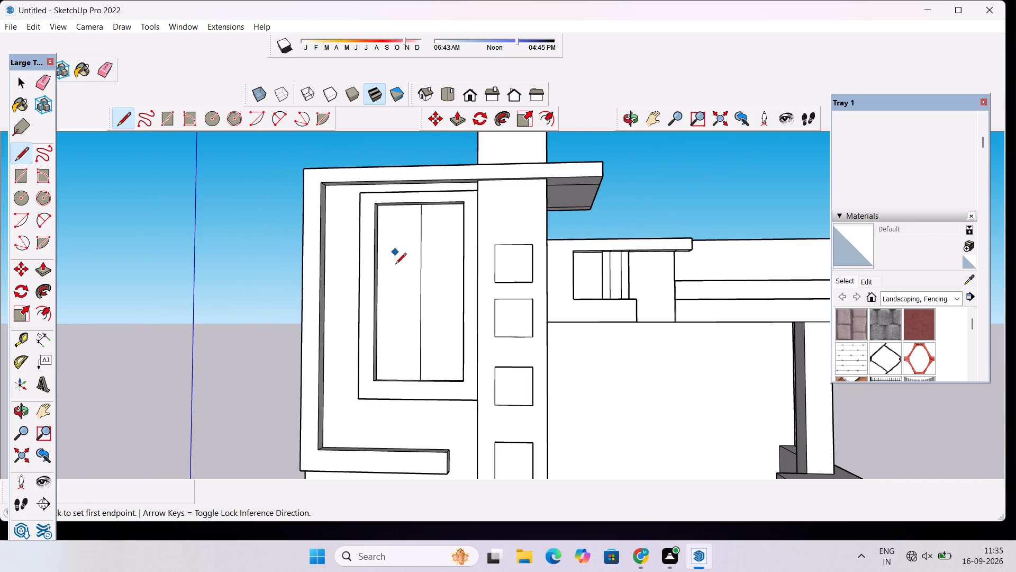
scroll(395, 286, "up", 2)
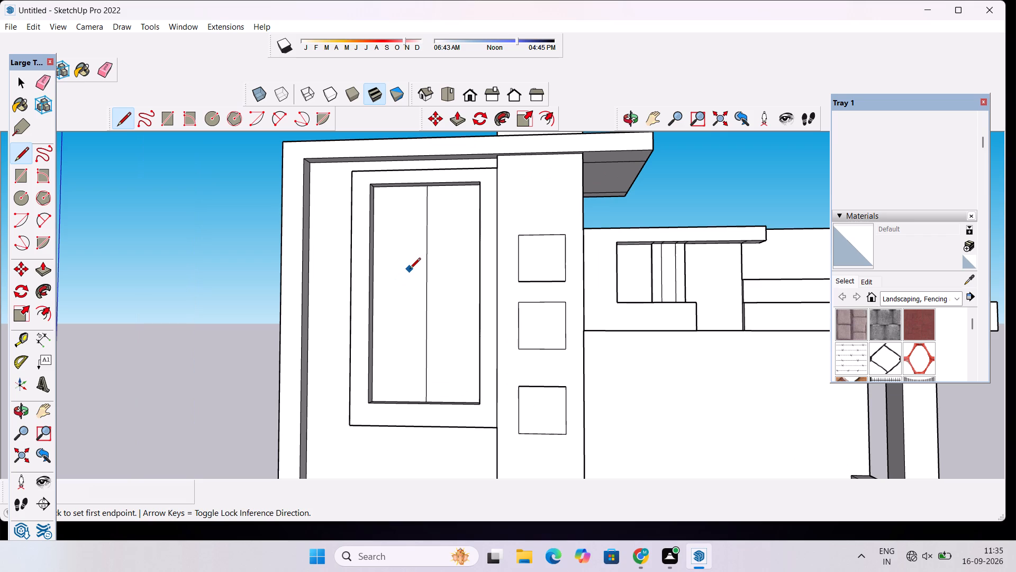
scroll(406, 275, "up", 2)
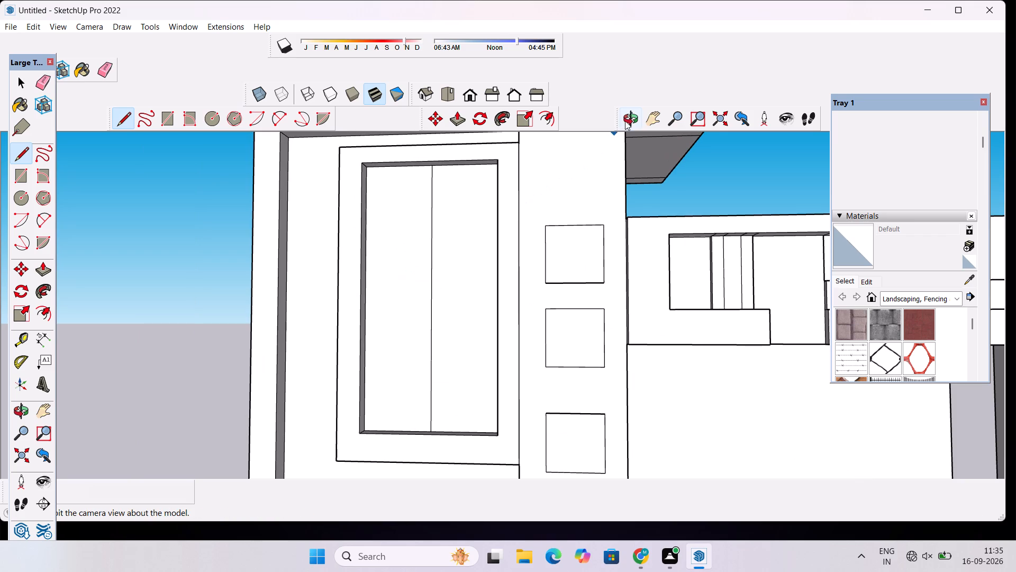
left_click(629, 119)
left_click_drag(584, 219, 495, 273)
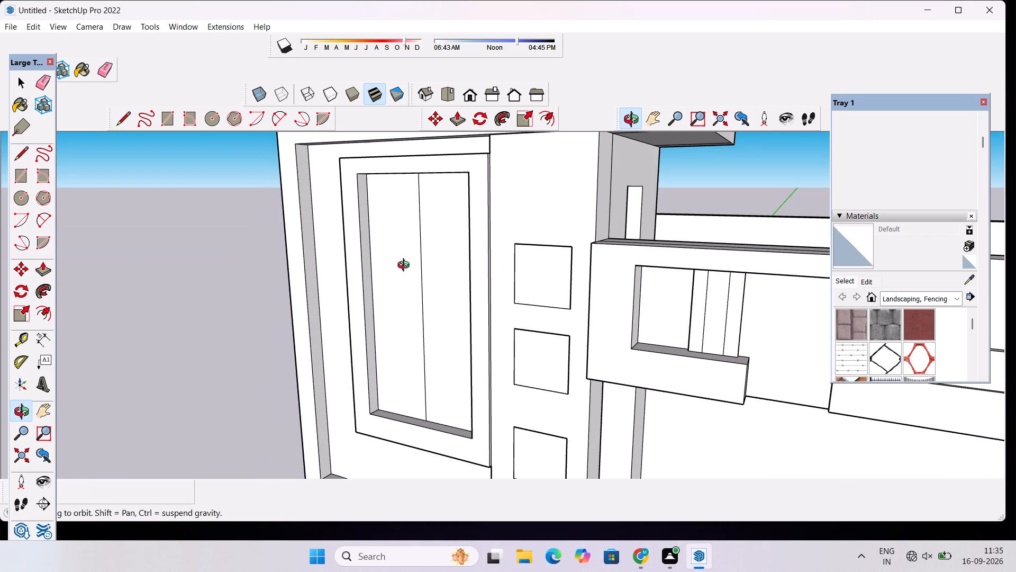
scroll(406, 266, "up", 2)
key("l")
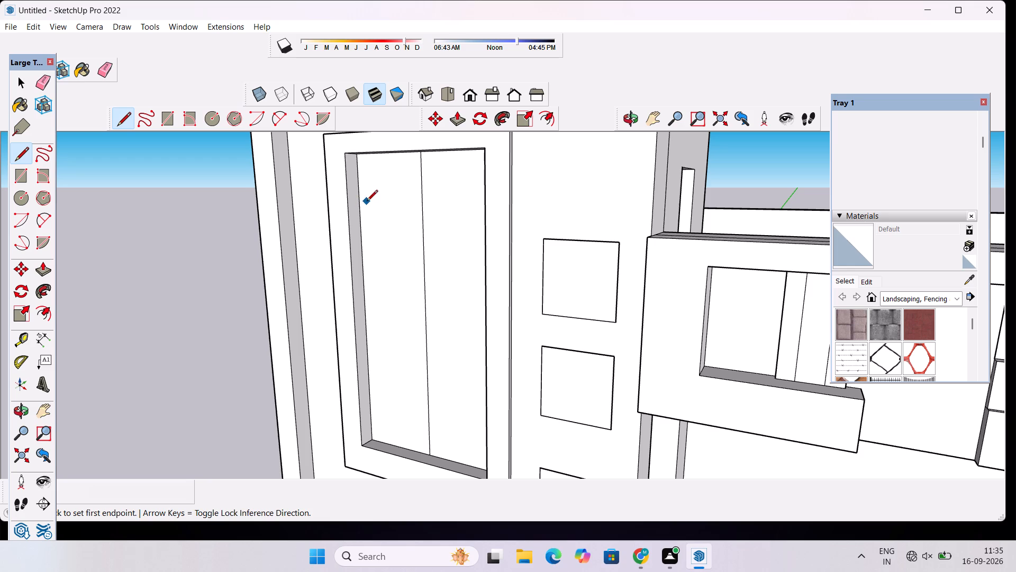
left_click(622, 120)
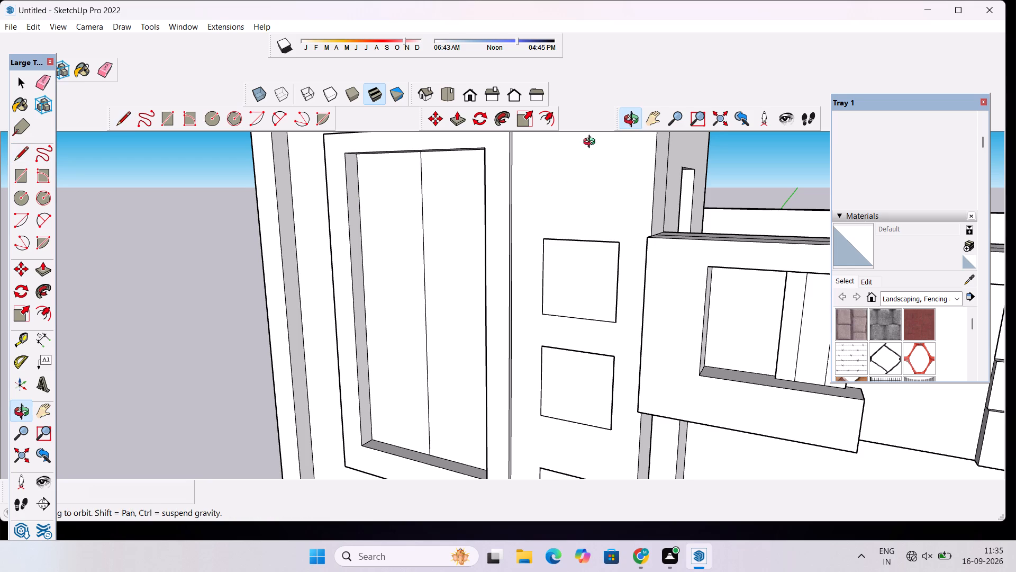
left_click_drag(554, 164, 572, 168)
left_click_drag(570, 217, 582, 225)
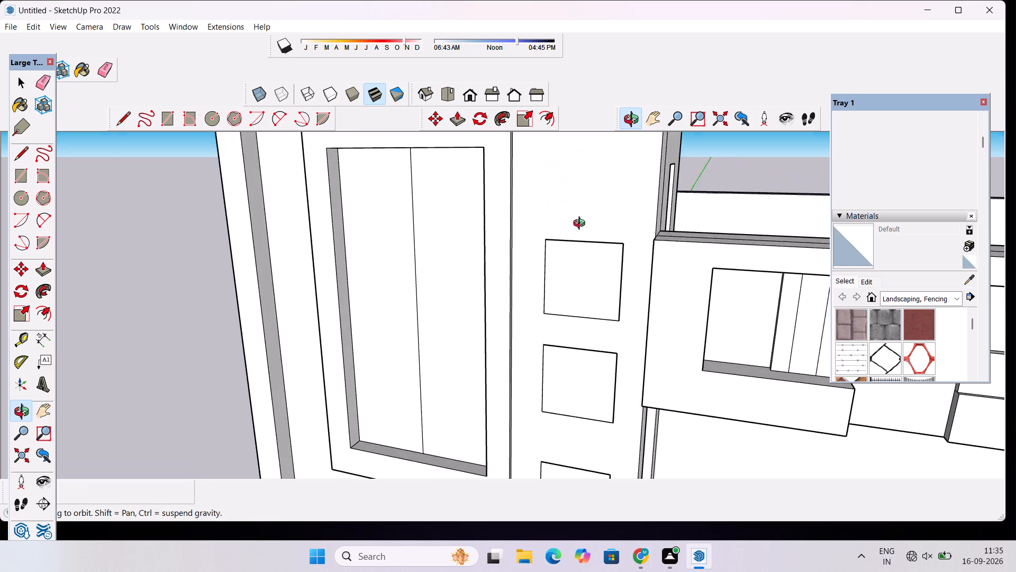
left_click_drag(582, 225, 628, 229)
left_click_drag(424, 216, 457, 229, "shift")
key("l")
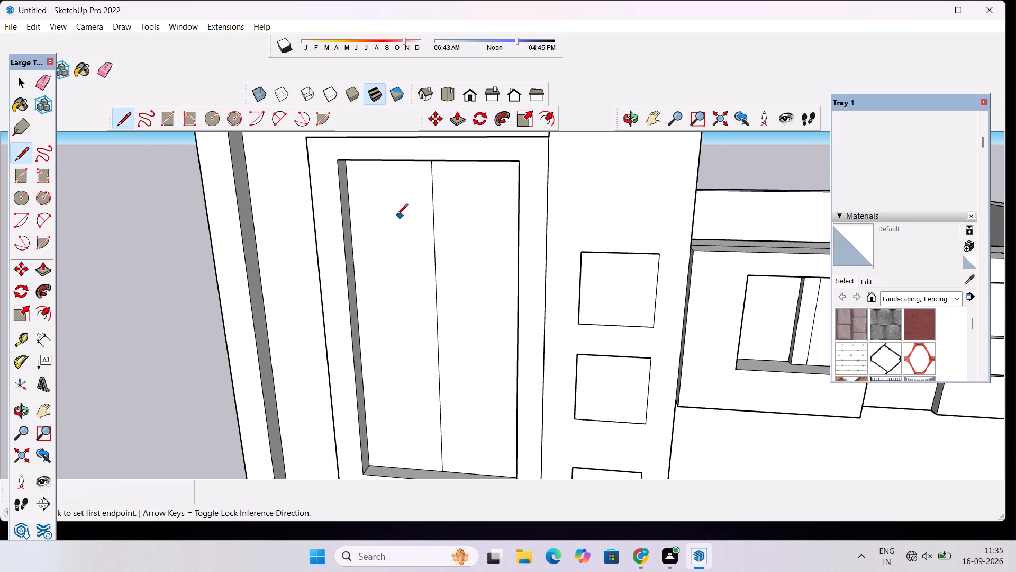
scroll(395, 216, "up", 3)
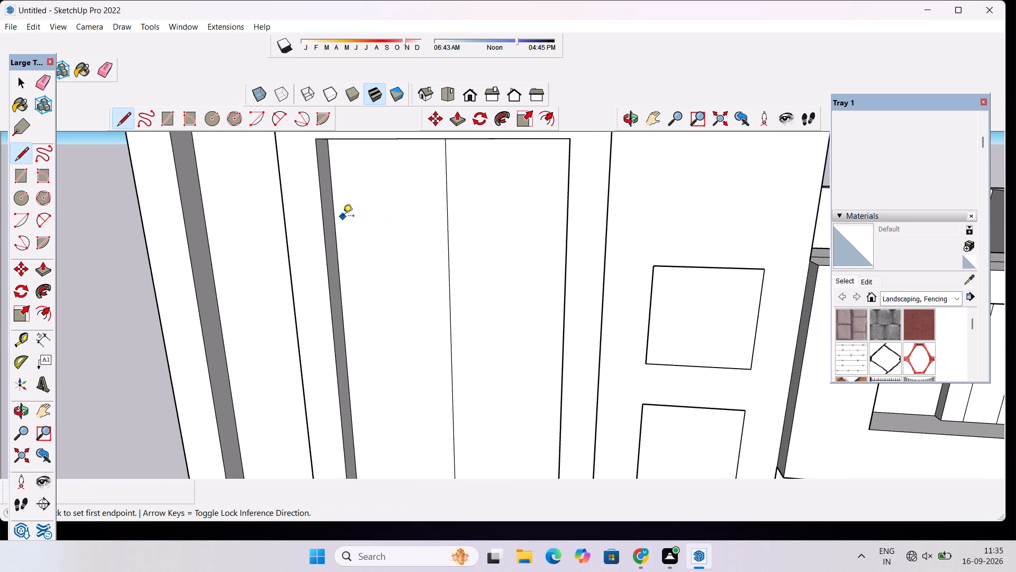
key("t")
left_click(631, 124)
left_click_drag(469, 274, 484, 214)
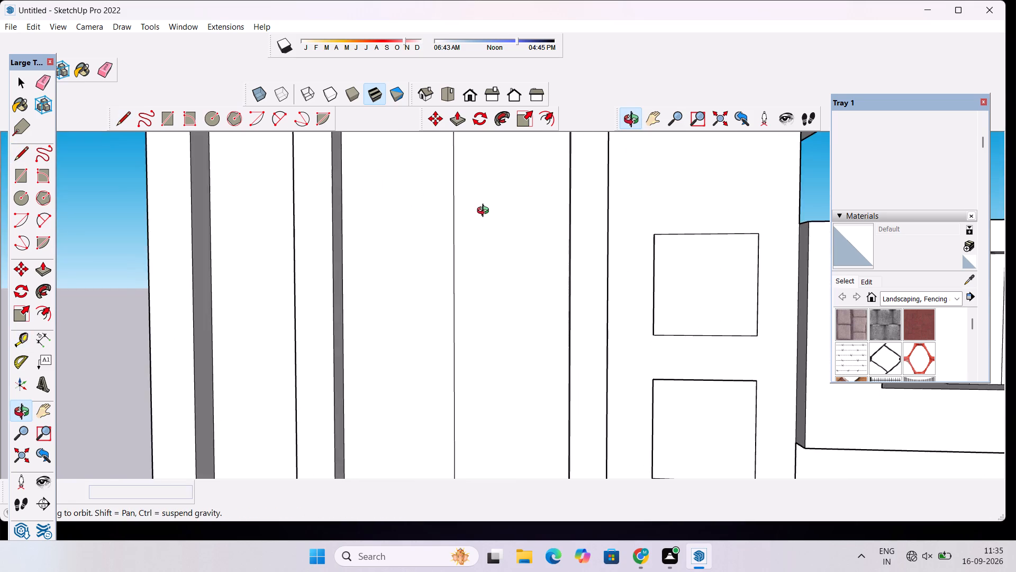
scroll(490, 214, "down", 5)
left_click_drag(503, 216, 530, 290, "shift")
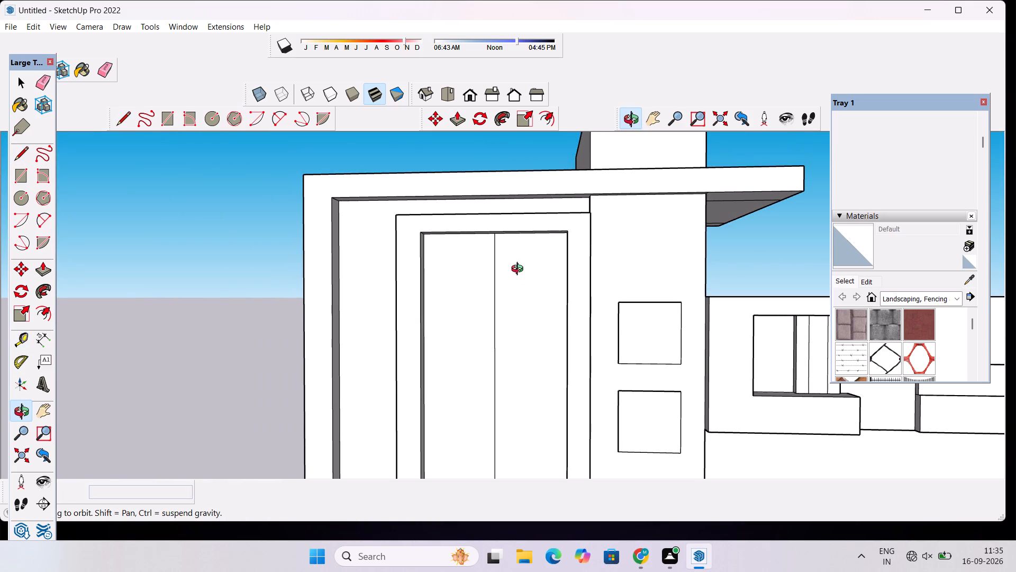
scroll(484, 270, "up", 2)
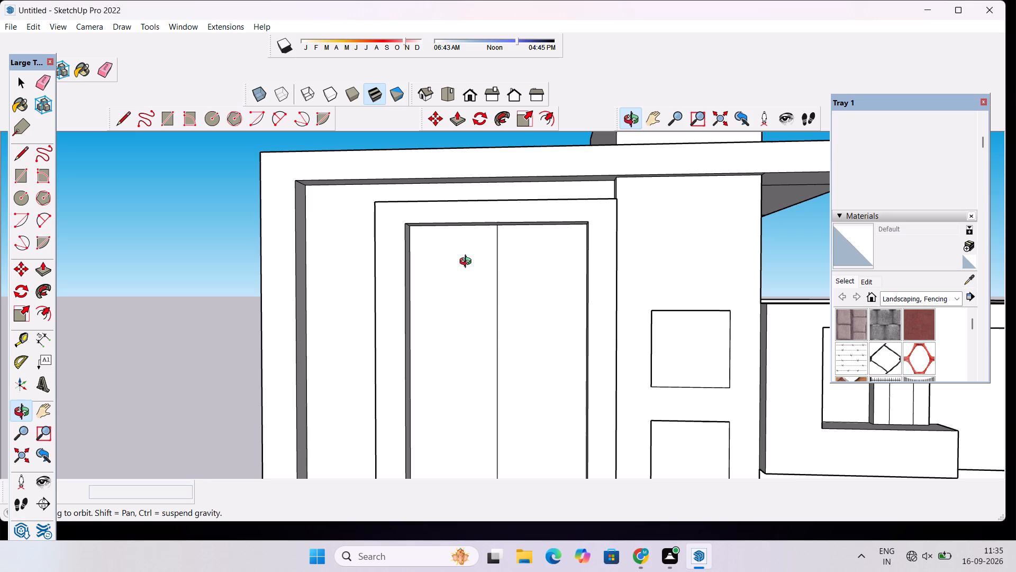
left_click_drag(439, 266, 488, 298, "shift")
scroll(501, 272, "down", 3)
left_click_drag(521, 309, 504, 245)
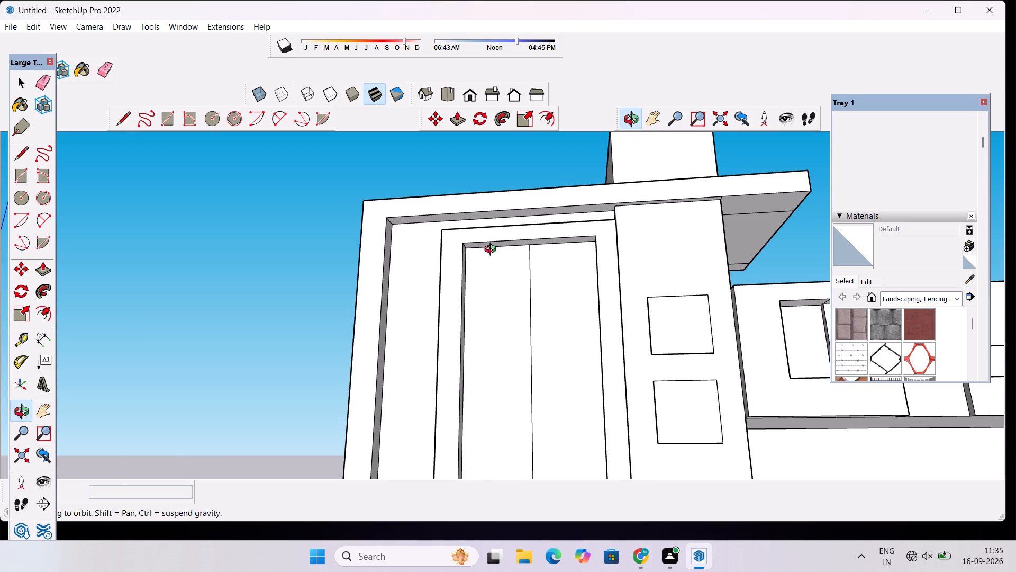
scroll(482, 266, "down", 5)
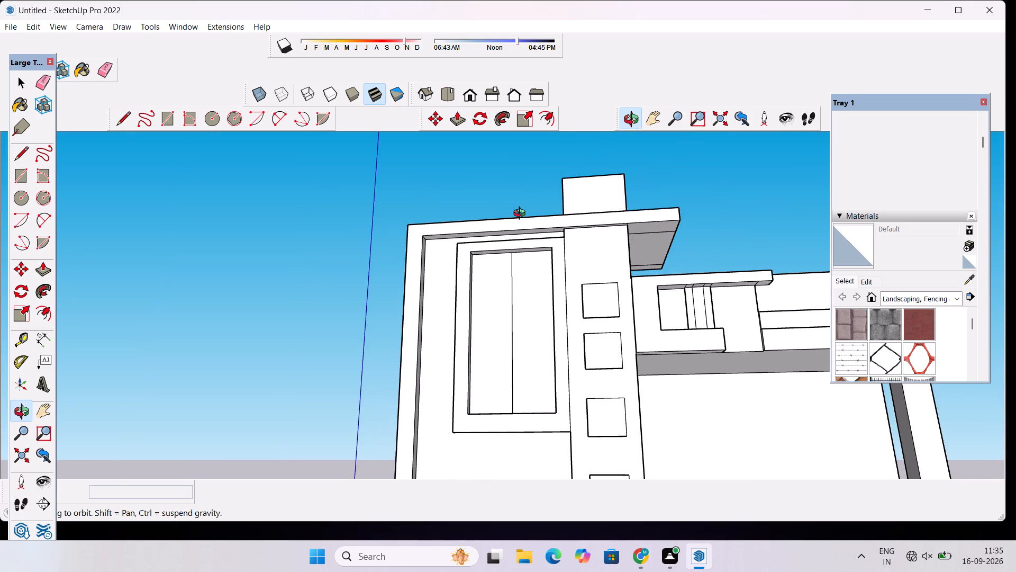
left_click_drag(511, 274, 511, 300)
left_click_drag(512, 265, 513, 286)
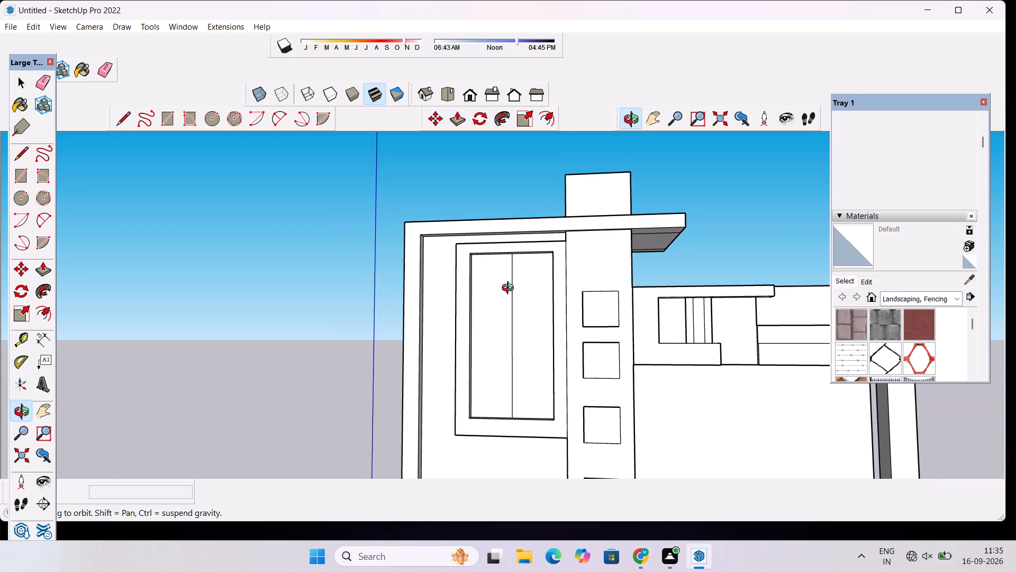
scroll(503, 293, "down", 3)
scroll(500, 293, "up", 5)
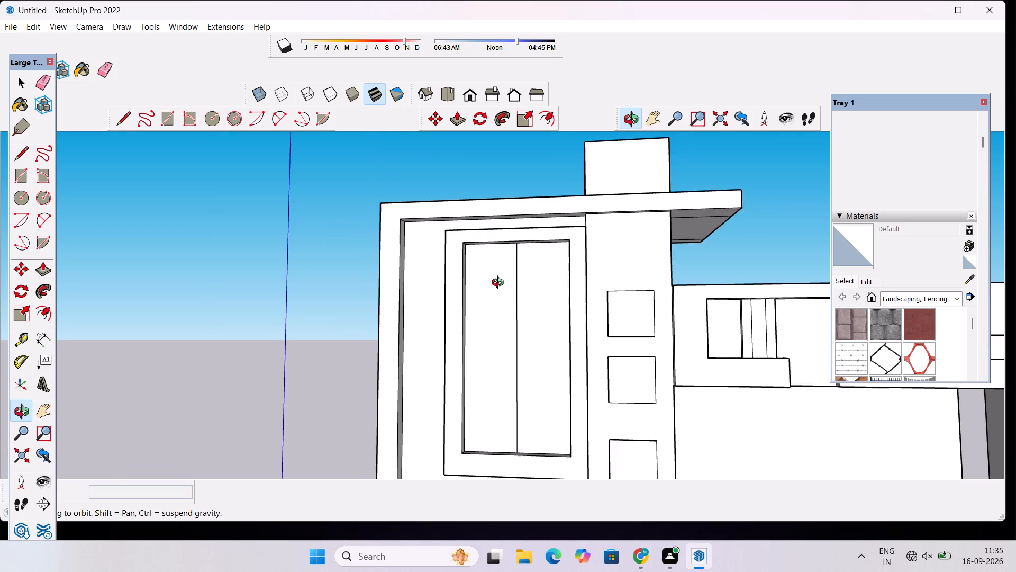
scroll(500, 284, "up", 4)
Place a horizontal guide 11' below the top back edge of the recessed window panel.
left_click_drag(510, 282, 512, 238)
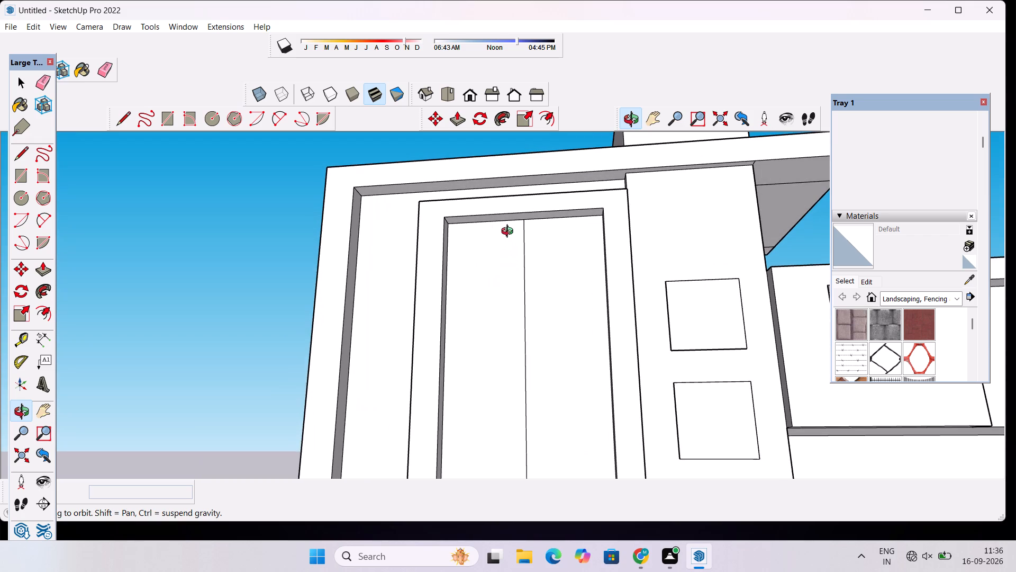
left_click_drag(508, 237, 473, 251, "shift")
scroll(506, 238, "up", 1, "shift")
scroll(466, 257, "up", 2)
left_click_drag(478, 264, 420, 264, "shift")
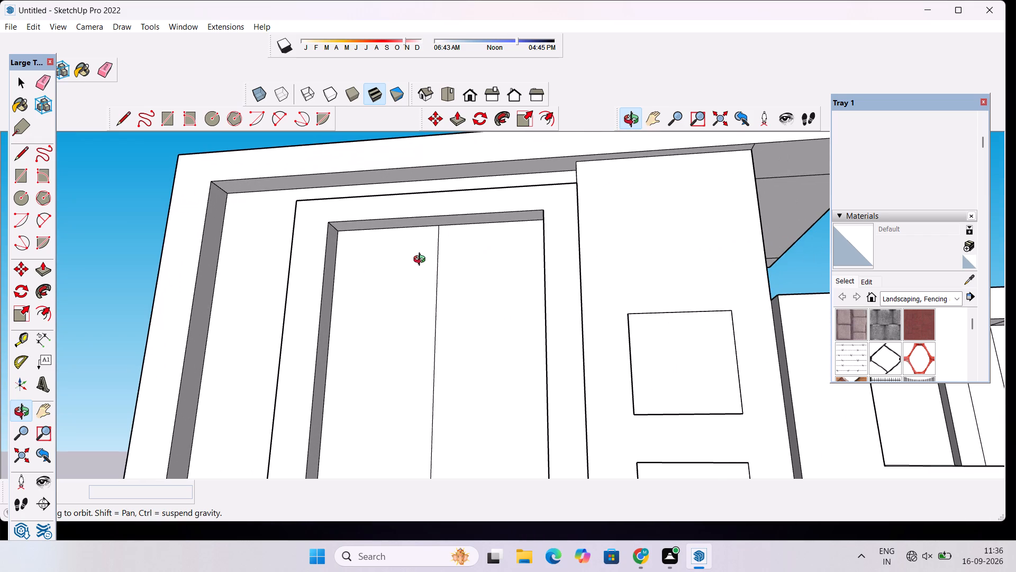
key("t")
scroll(415, 228, "up", 2)
left_click(415, 228)
scroll(428, 234, "down", 3)
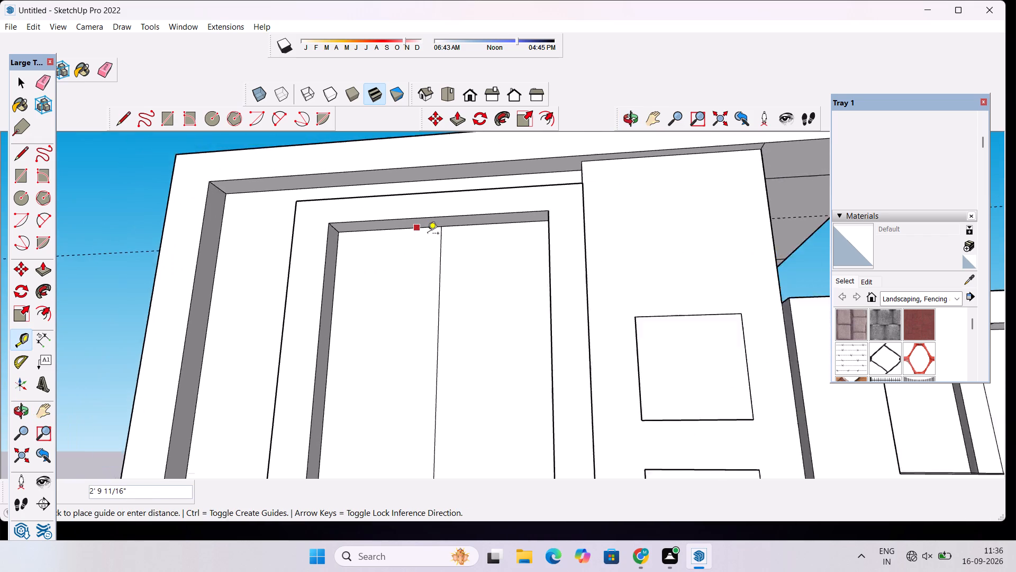
scroll(428, 234, "down", 2)
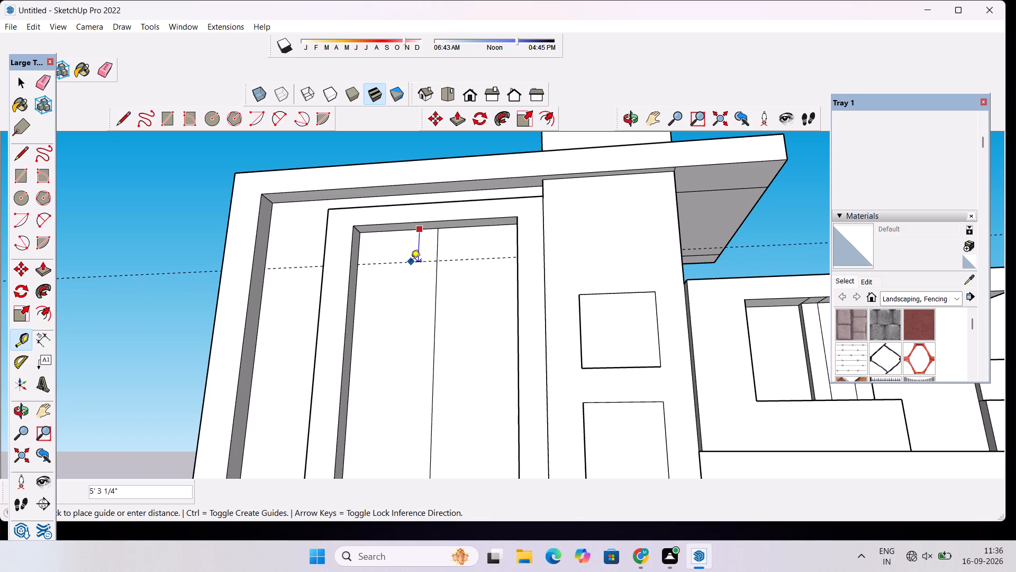
scroll(407, 281, "down", 1)
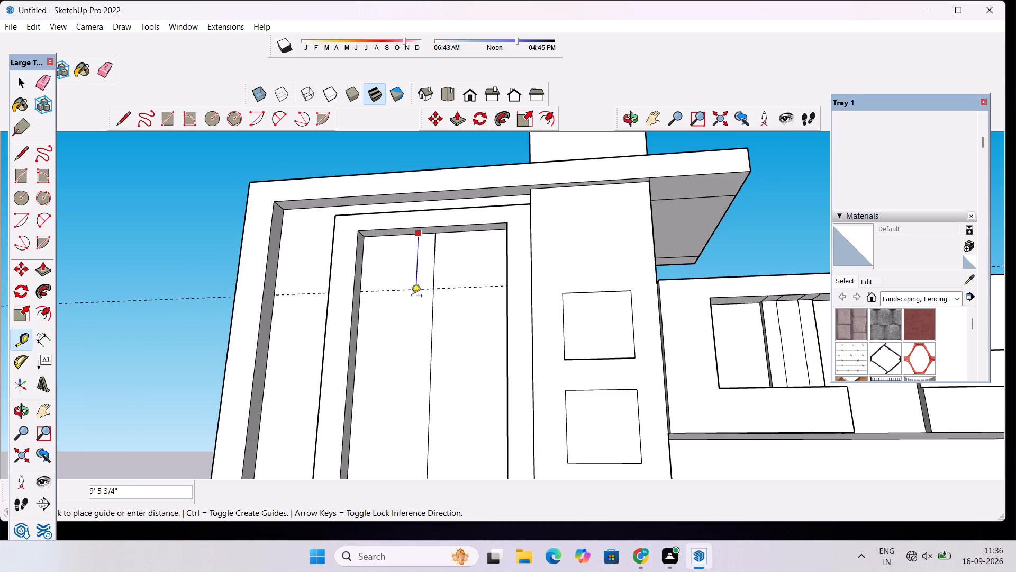
type("11'")
key("Return")
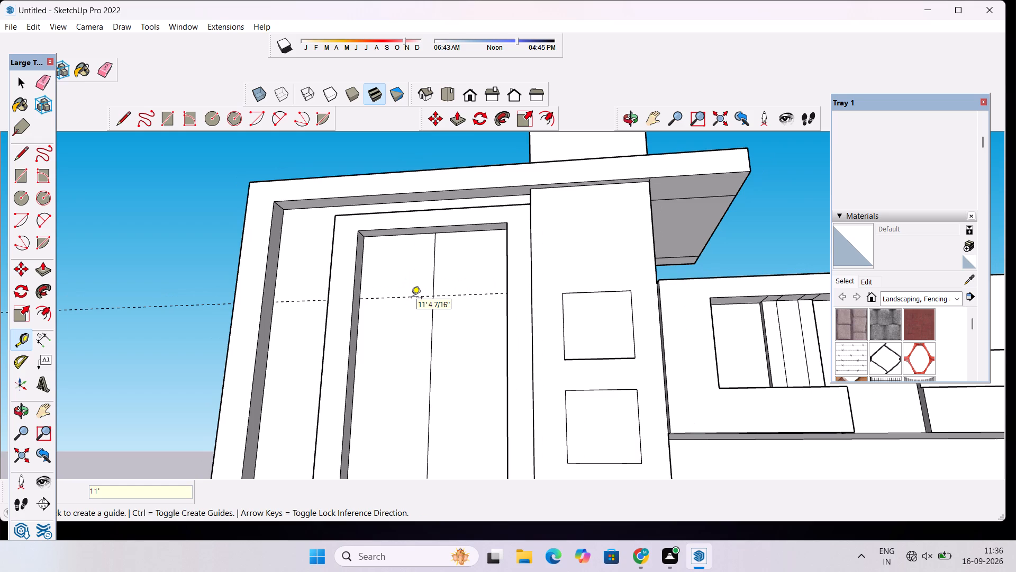
Place a second horizontal guide 11' below the first one on the window panel.
scroll(452, 235, "down", 8)
scroll(442, 281, "up", 4)
left_click(460, 262)
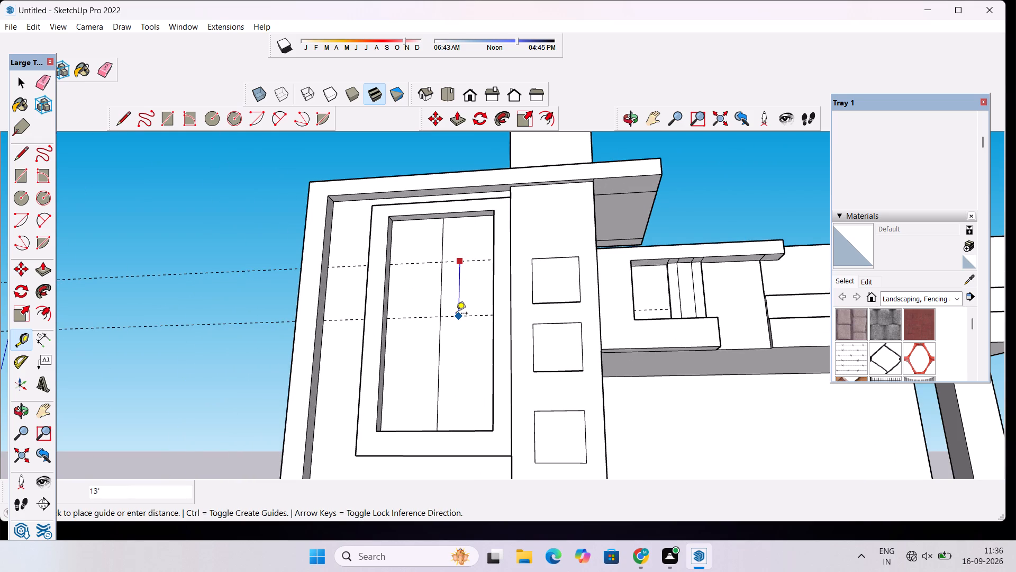
type("11'")
key("Return")
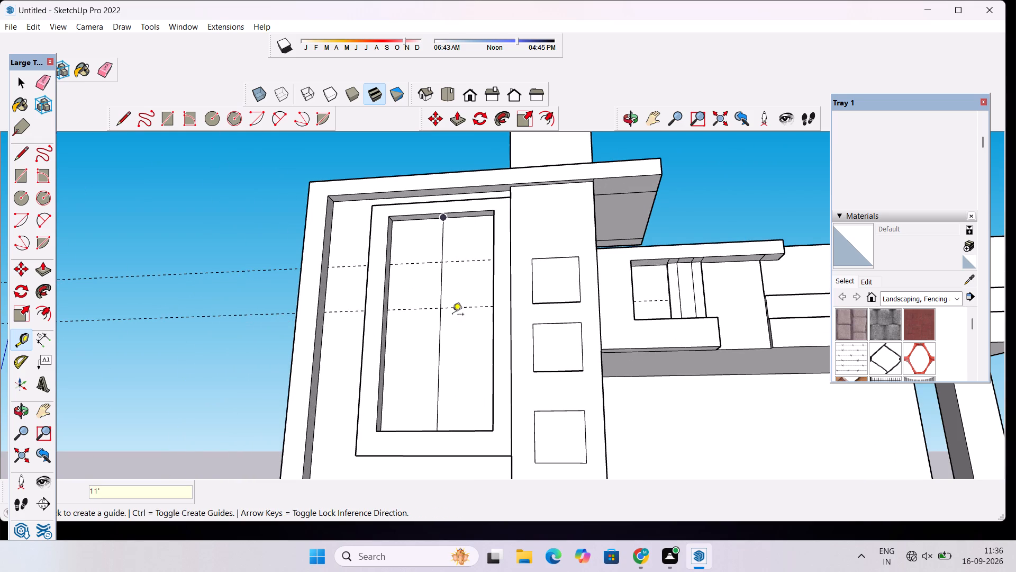
Place a third horizontal guide below the second one, across the lower part of the window panel.
left_click(631, 119)
left_click_drag(561, 158, 551, 219)
scroll(550, 207, "down", 6)
left_click_drag(533, 242, 557, 337)
scroll(447, 297, "up", 4)
left_click_drag(451, 317, 511, 342)
scroll(525, 327, "up", 2)
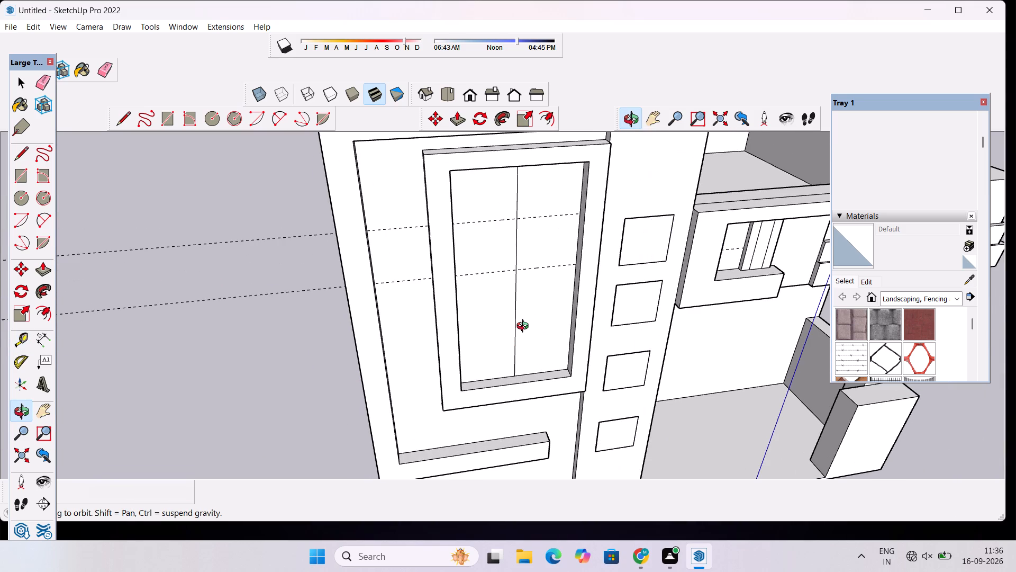
key("t")
left_click(548, 270)
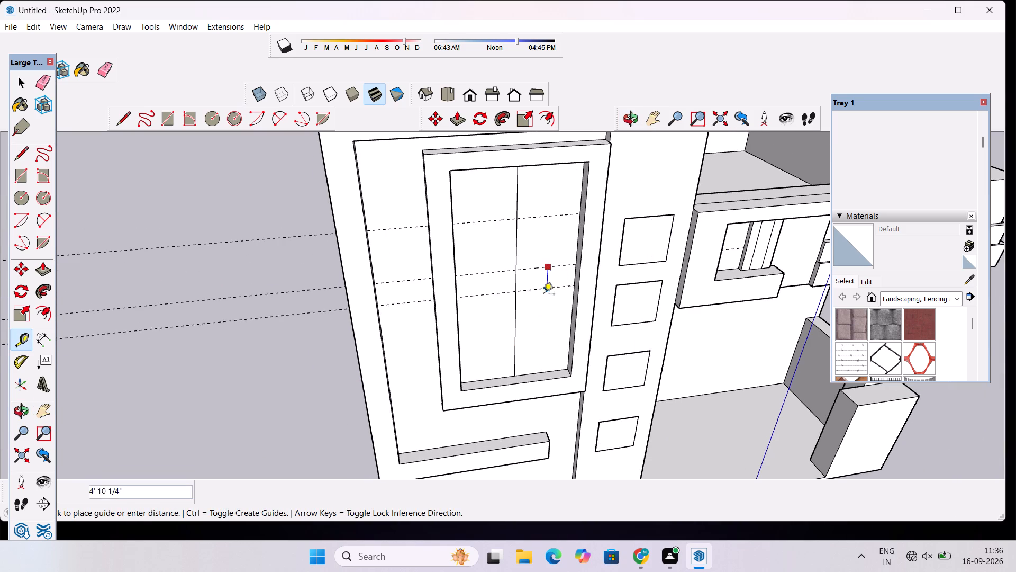
left_click(543, 320)
type("b")
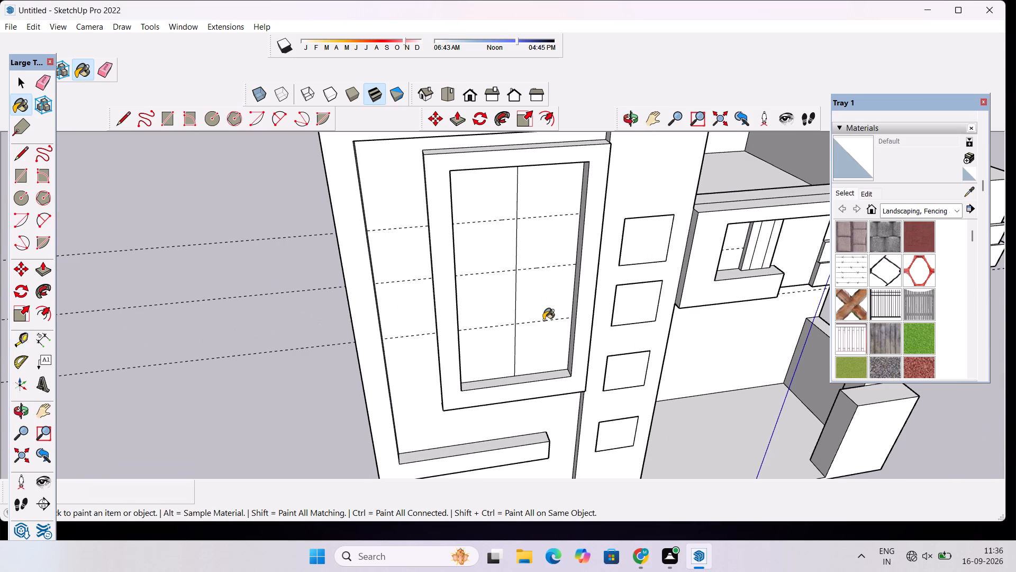
key("space")
key("space")
Draw a 25' horizontal line along the uppermost guide, across the full width of the recessed window panel.
left_click(625, 113)
scroll(574, 205, "up", 3)
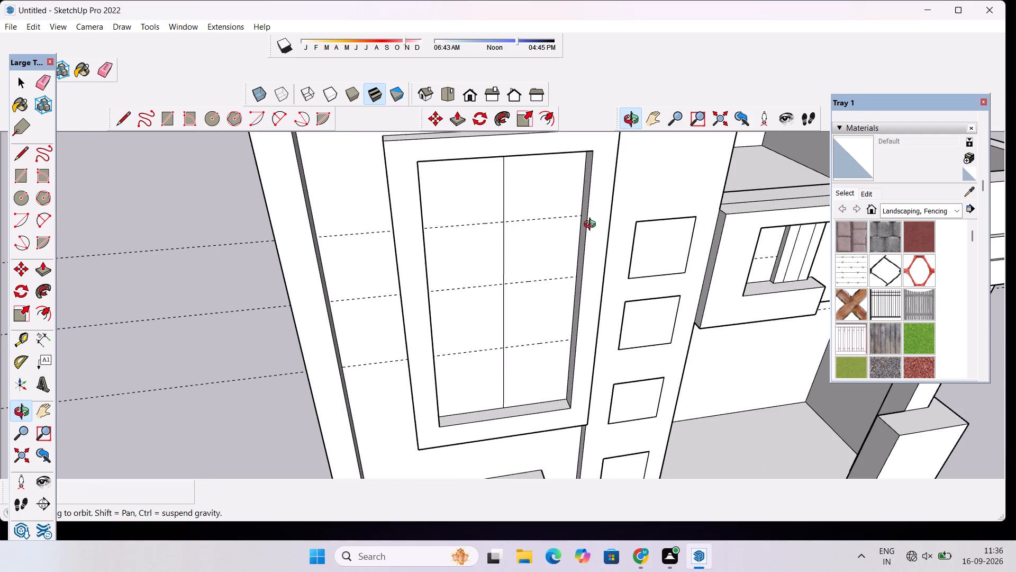
left_click_drag(592, 226, 567, 231)
scroll(560, 233, "up", 1)
left_click_drag(560, 233, 556, 238)
key("l")
scroll(565, 220, "up", 5)
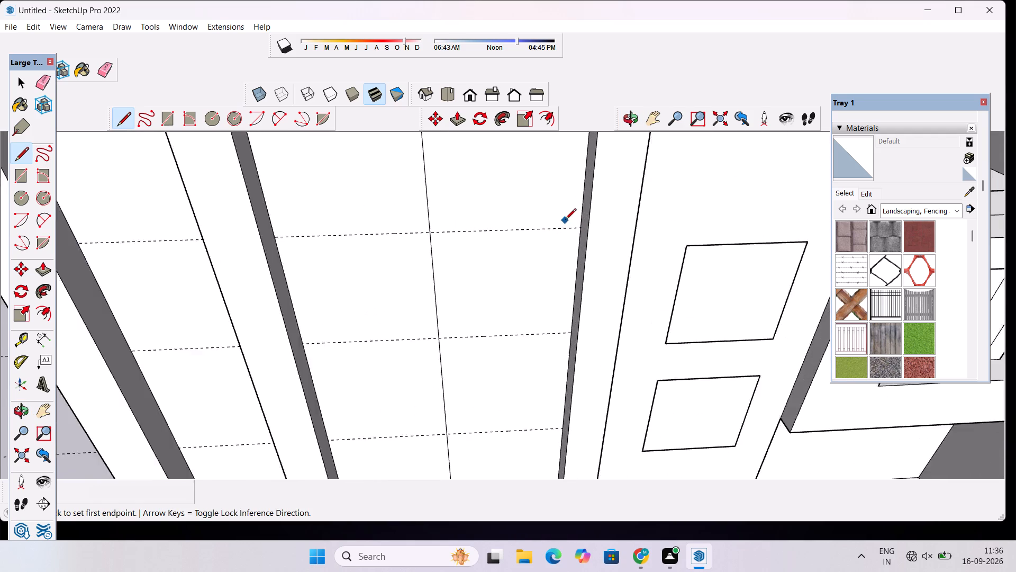
left_click(580, 229)
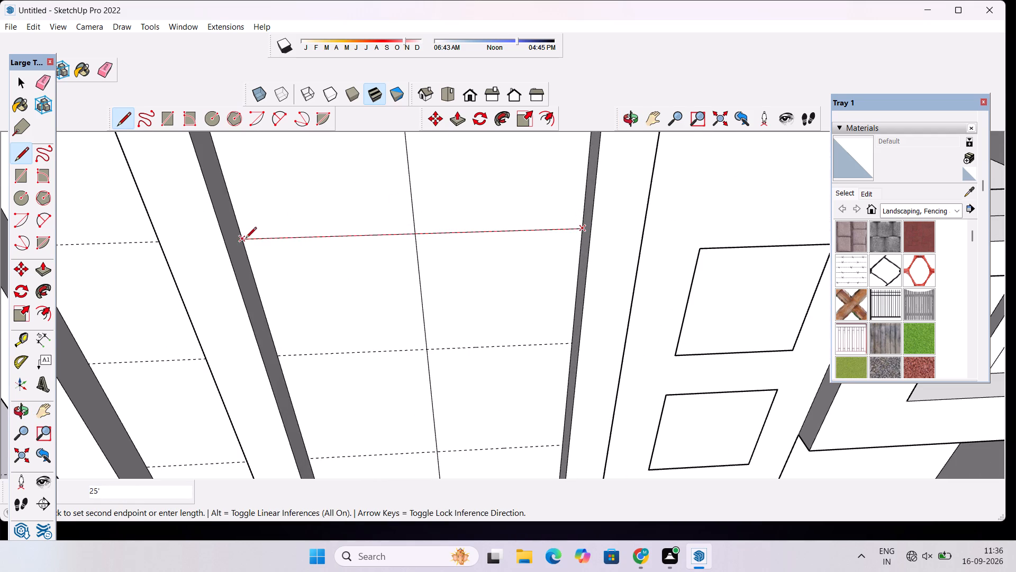
left_click(246, 239)
Draw a 25' horizontal line along the middle guide, across the full width of the recessed window panel.
scroll(338, 164, "down", 5)
scroll(391, 271, "up", 3)
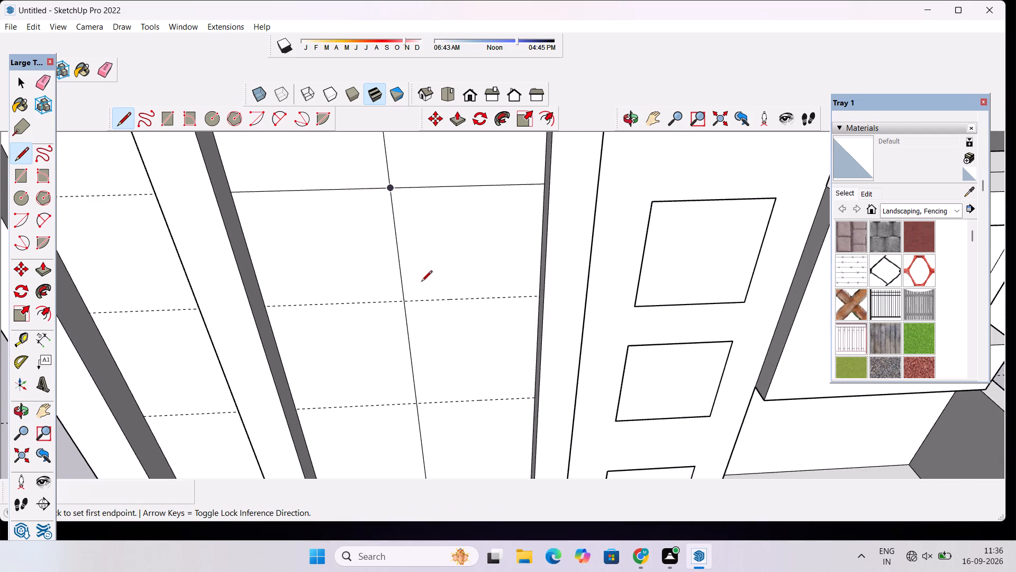
scroll(433, 291, "up", 3)
left_click(570, 297)
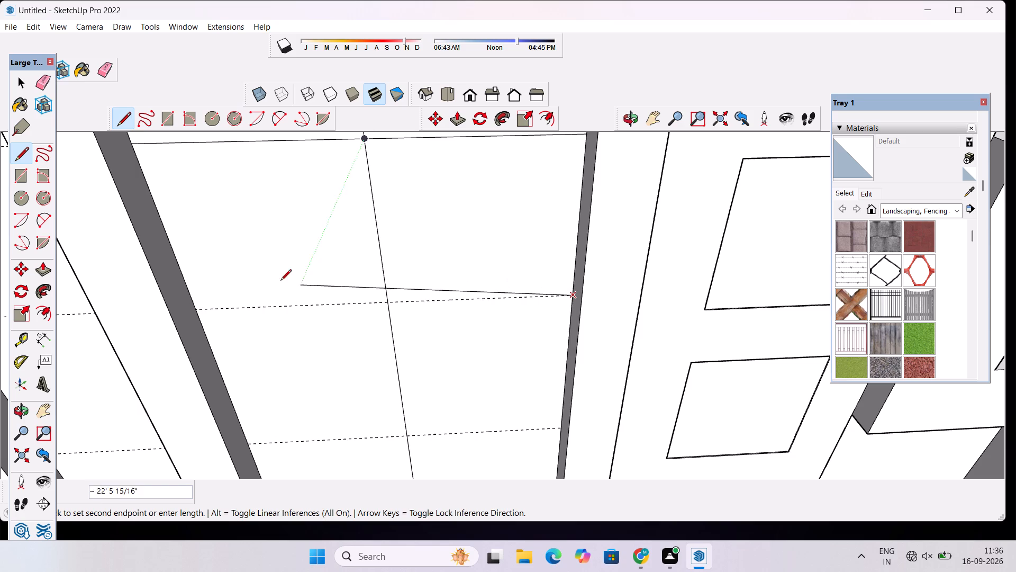
left_click(196, 308)
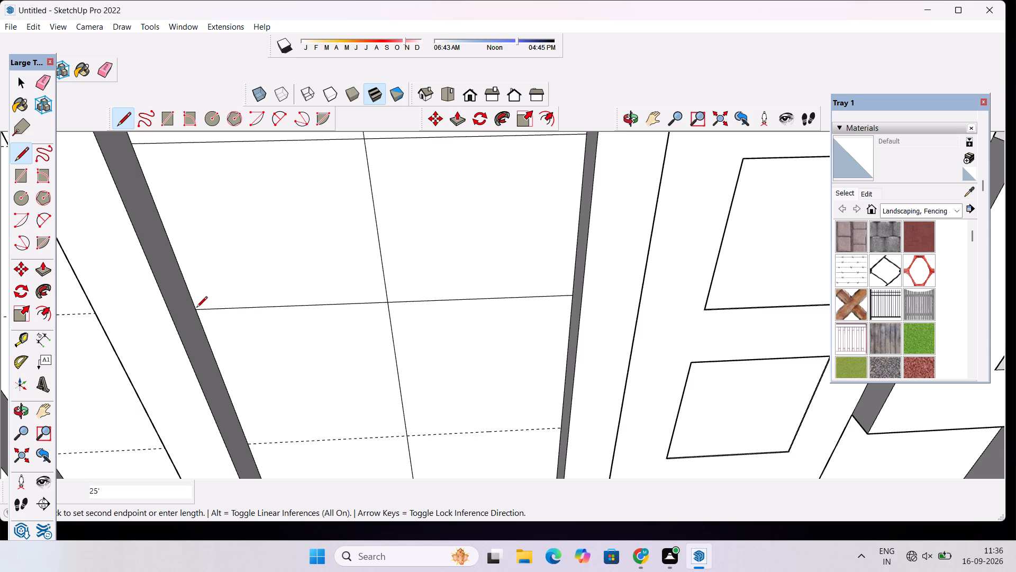
Draw a horizontal line along the lowest guide, across the full width of the recessed window panel.
scroll(282, 238, "down", 10)
scroll(344, 320, "up", 11)
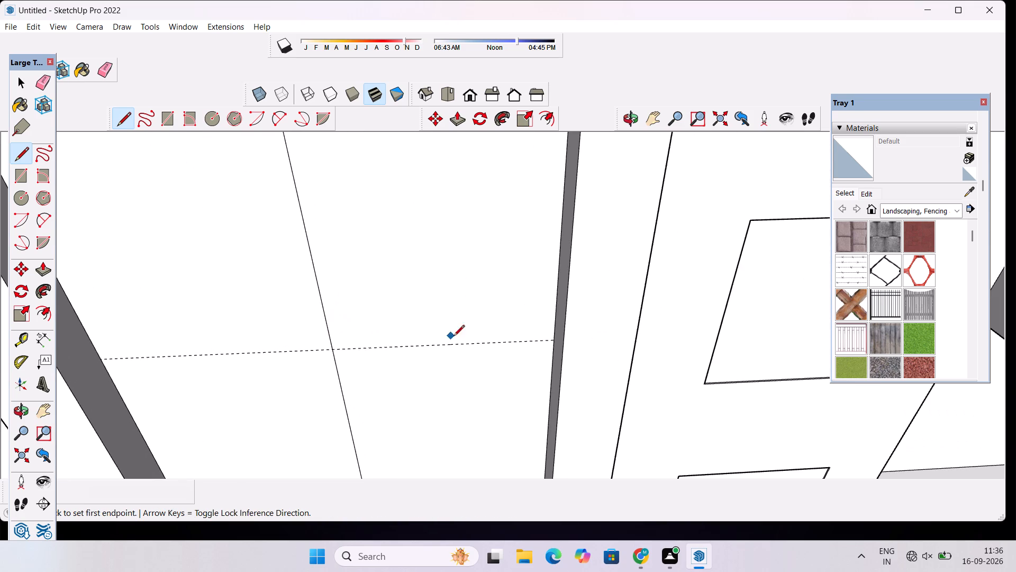
left_click(555, 340)
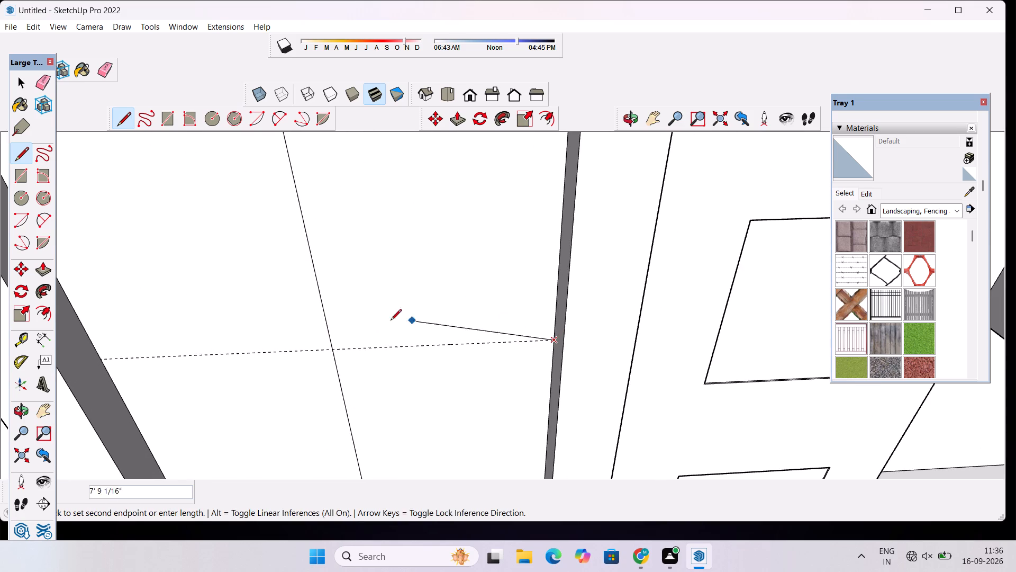
left_click(105, 361)
Erase the three horizontal guides running through the window panel.
scroll(108, 352, "down", 6)
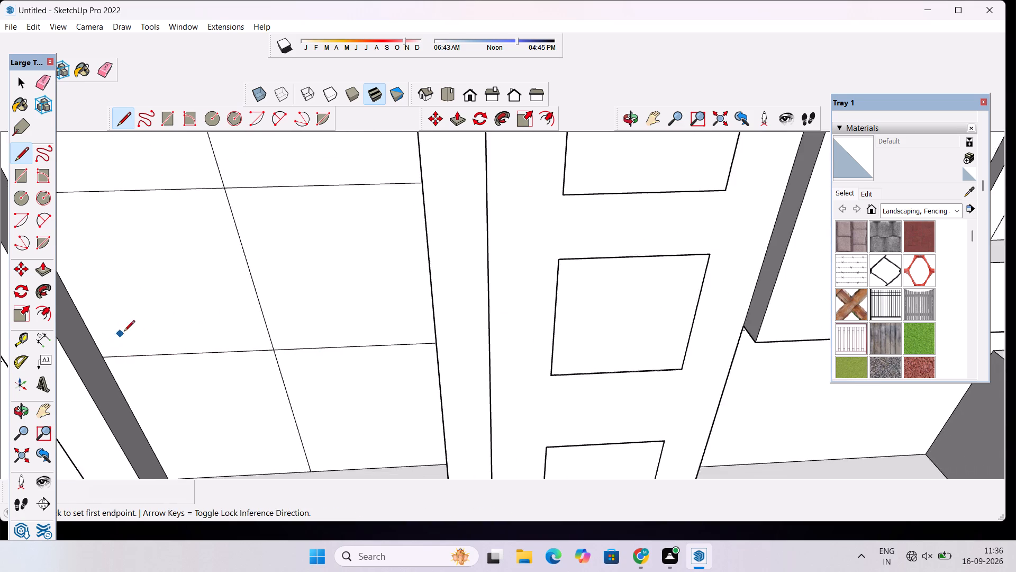
scroll(124, 332, "down", 20)
key("space")
key("e")
left_click_drag(594, 202, 594, 205)
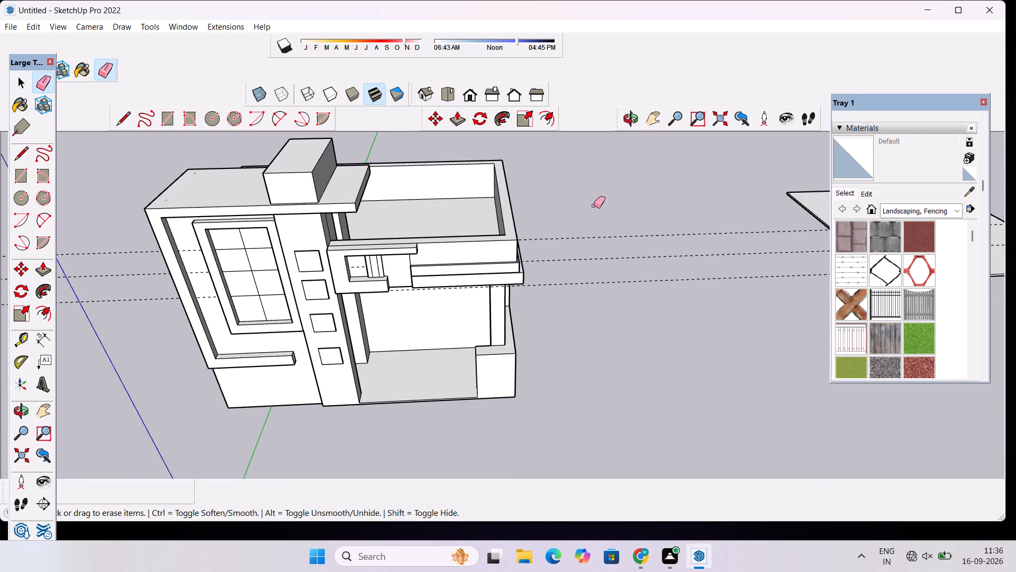
left_click_drag(594, 205, 600, 291)
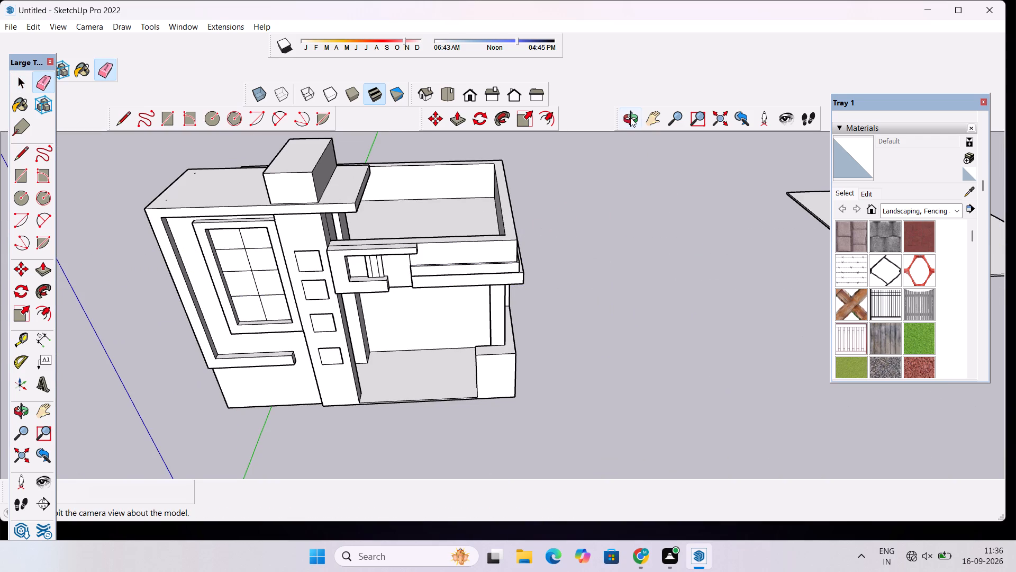
Examine the whole building from the front, including the divided window and the parapet bands.
left_click(630, 118)
left_click_drag(509, 305, 503, 226)
scroll(503, 222, "down", 8)
left_click_drag(502, 263, 428, 222)
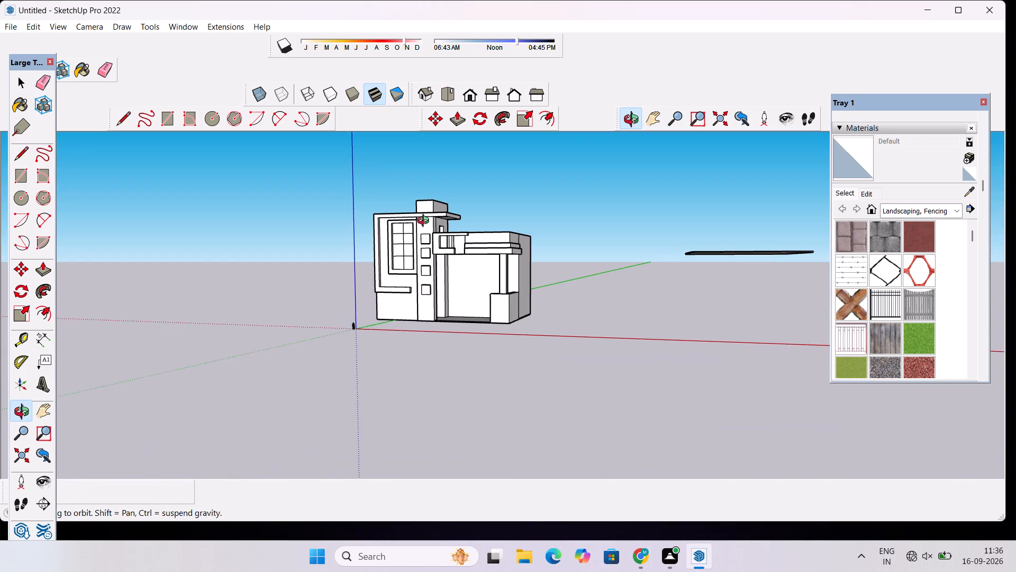
scroll(424, 222, "up", 2)
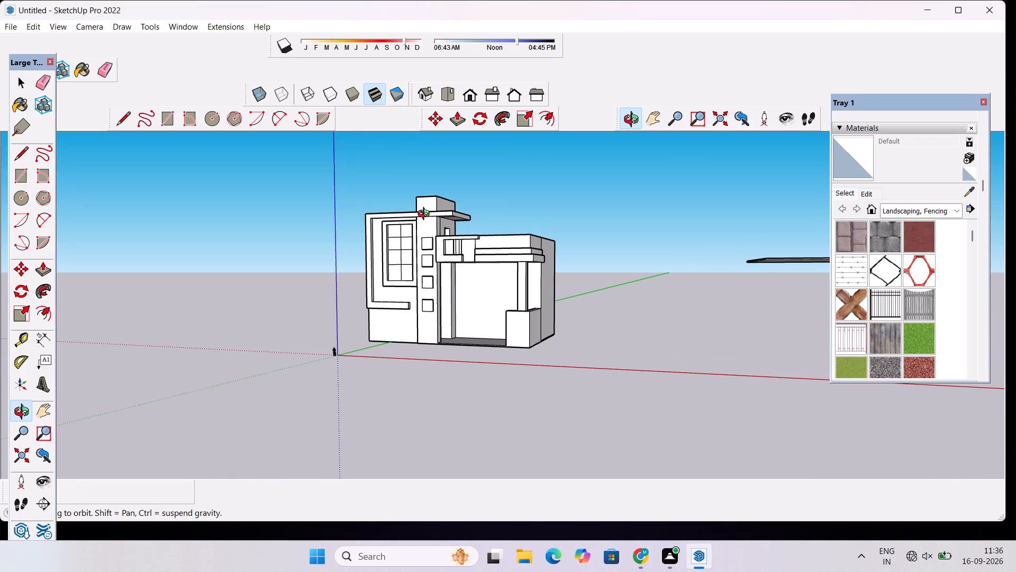
scroll(470, 235, "up", 2)
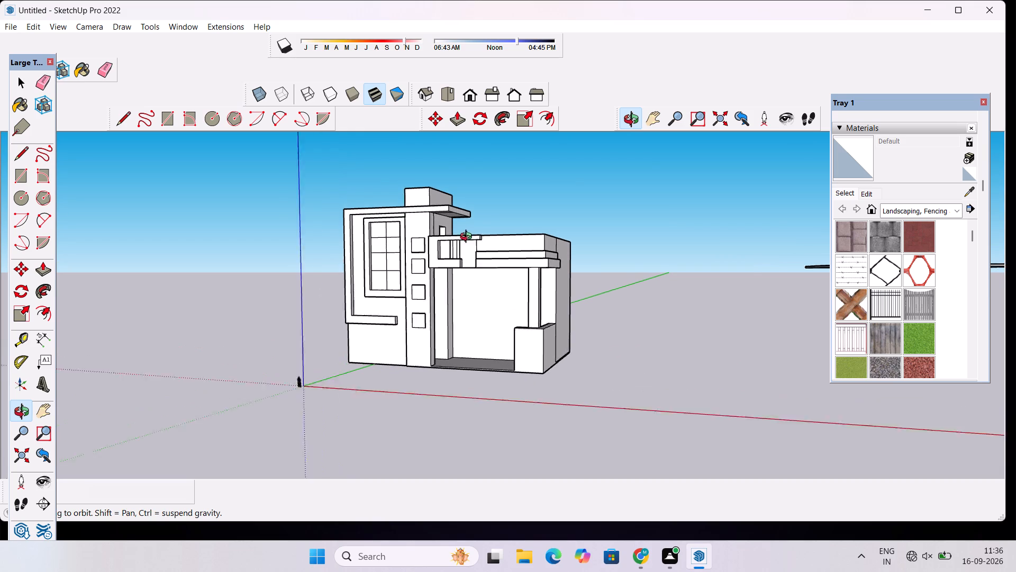
scroll(468, 238, "up", 1)
Draw a 1' line across the narrow top ledge of the upper band on the building's porch side.
left_click_drag(533, 247, 418, 292)
left_click_drag(527, 265, 389, 350)
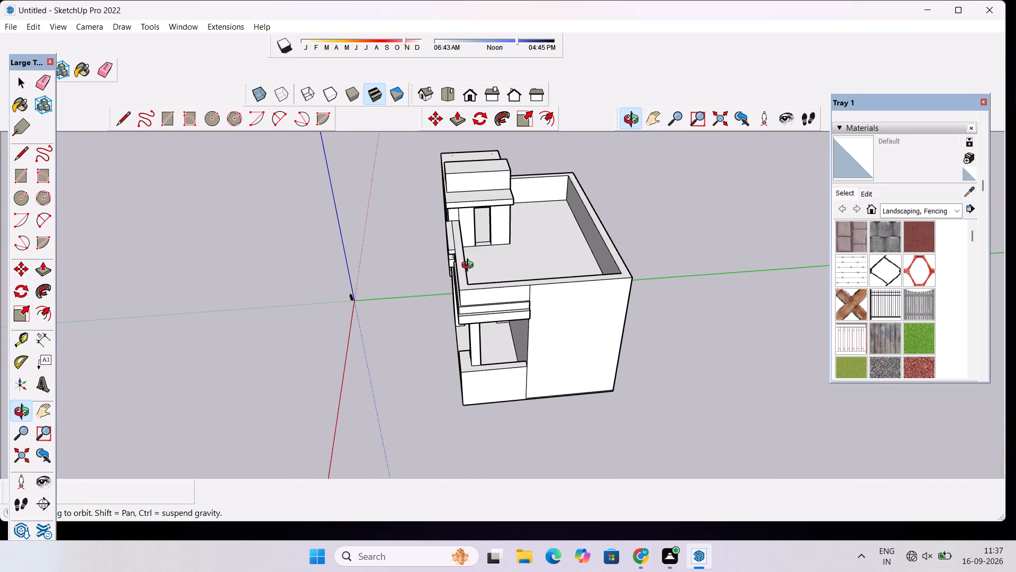
scroll(471, 301, "up", 7)
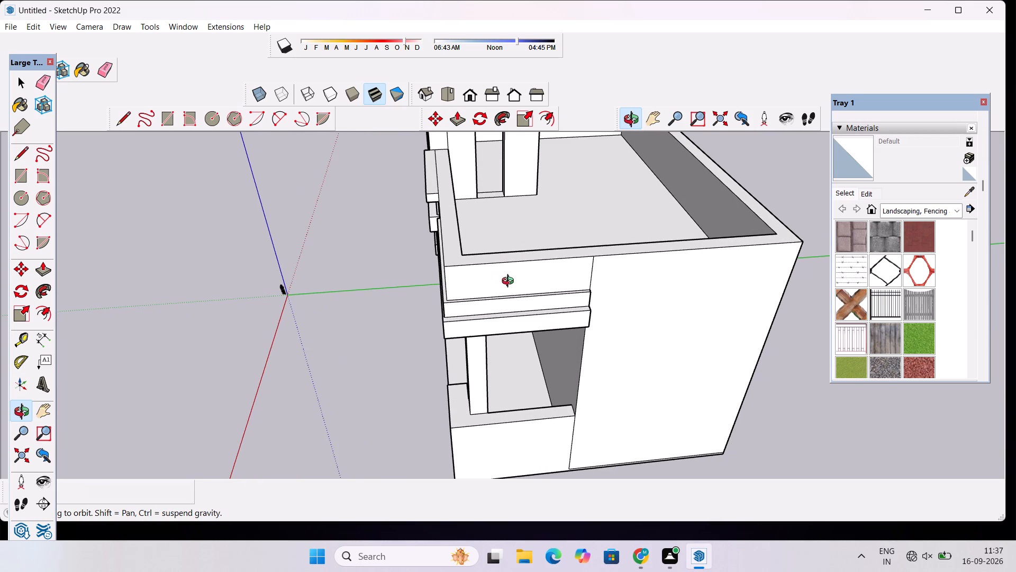
scroll(509, 291, "up", 5)
left_click_drag(570, 301, 565, 302)
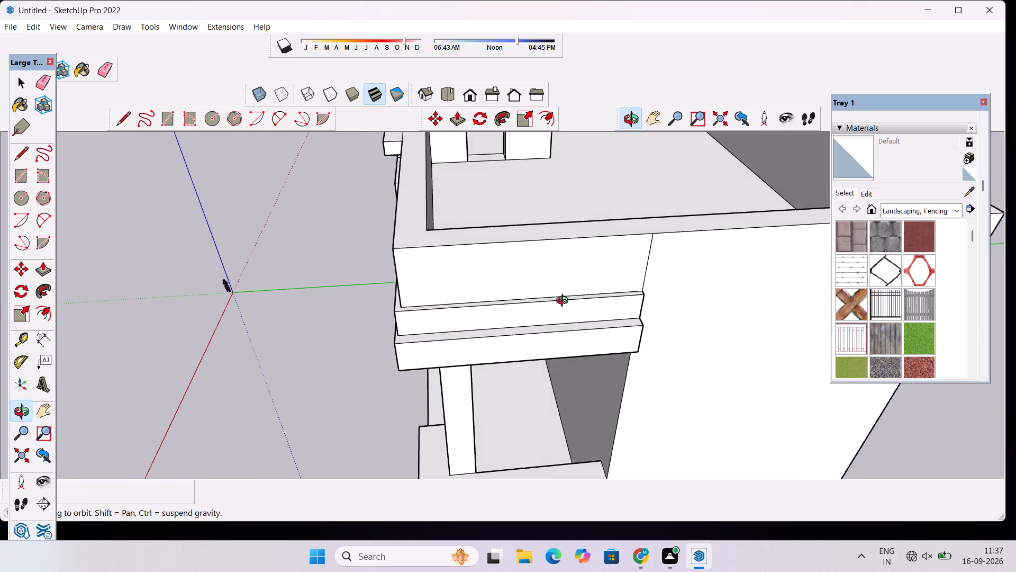
left_click_drag(565, 302, 561, 302)
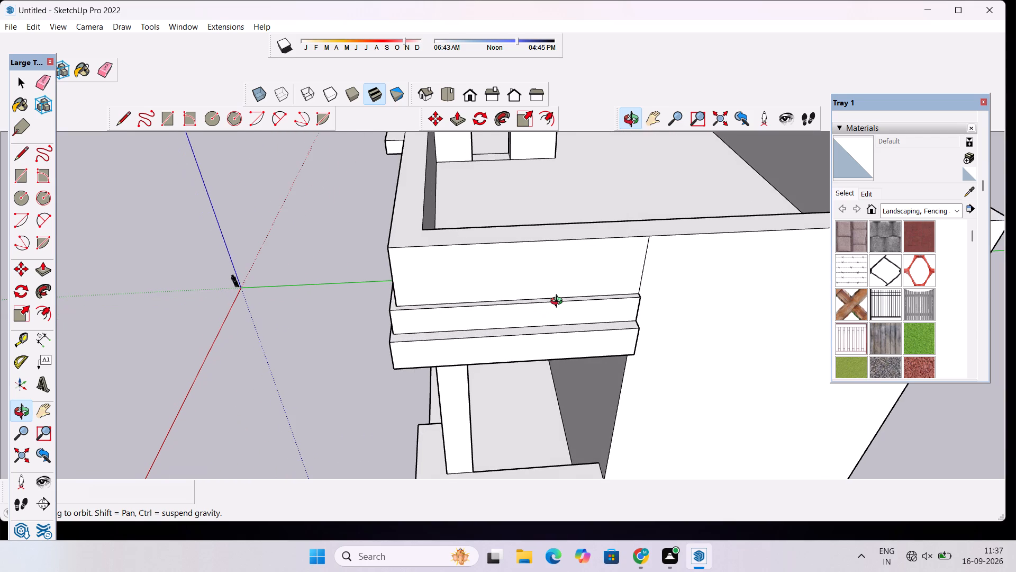
scroll(559, 298, "down", 5)
scroll(550, 300, "up", 4)
left_click_drag(545, 302, 568, 308)
left_click_drag(541, 317, 540, 338)
scroll(539, 339, "up", 4)
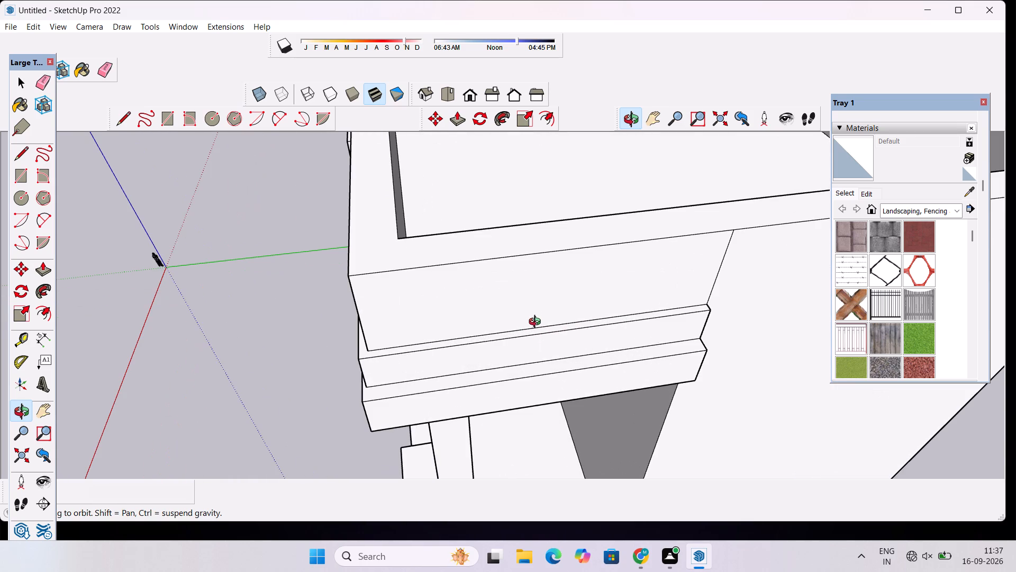
scroll(530, 311, "down", 3)
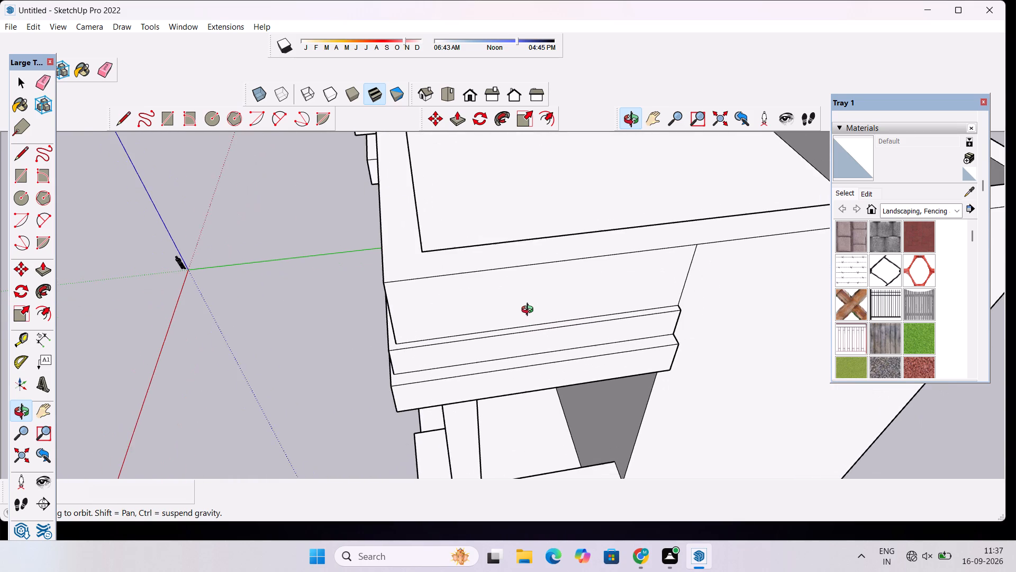
key("l")
scroll(522, 320, "up", 10)
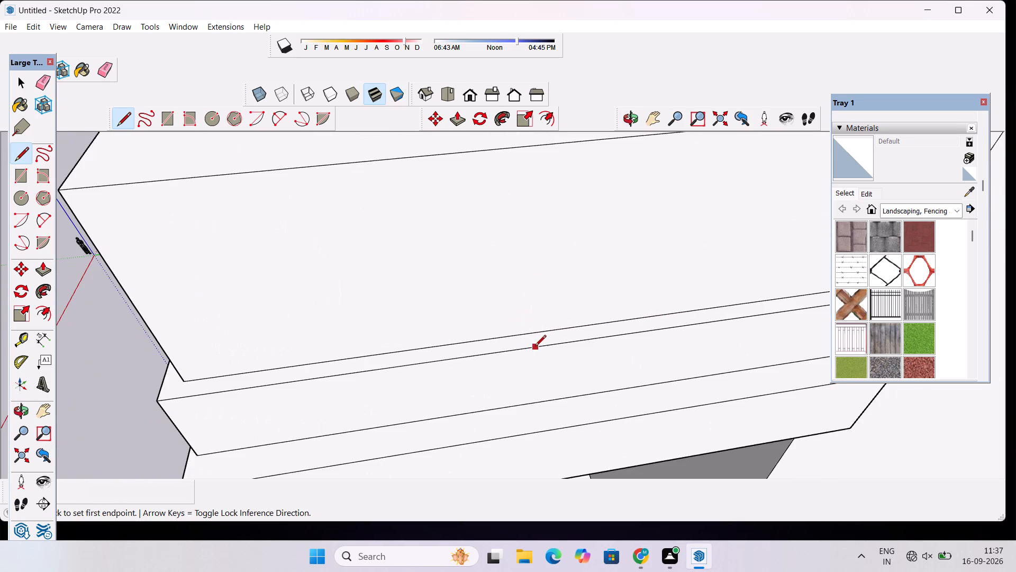
left_click(535, 347)
left_click(534, 332)
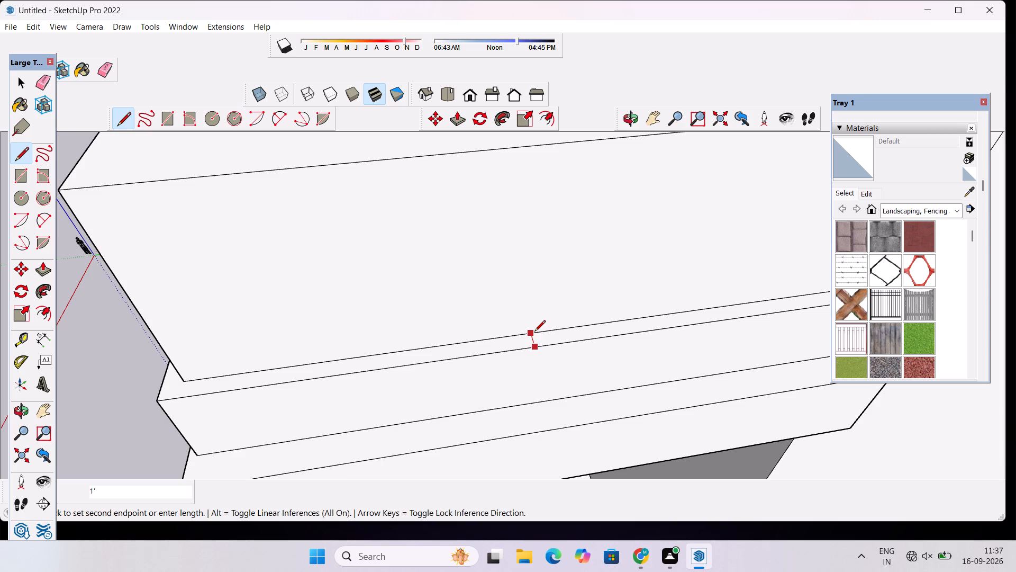
key("space")
scroll(525, 329, "down", 6)
Continue the dividing line 11' up the parapet's outer face and 5' across its top.
key("l")
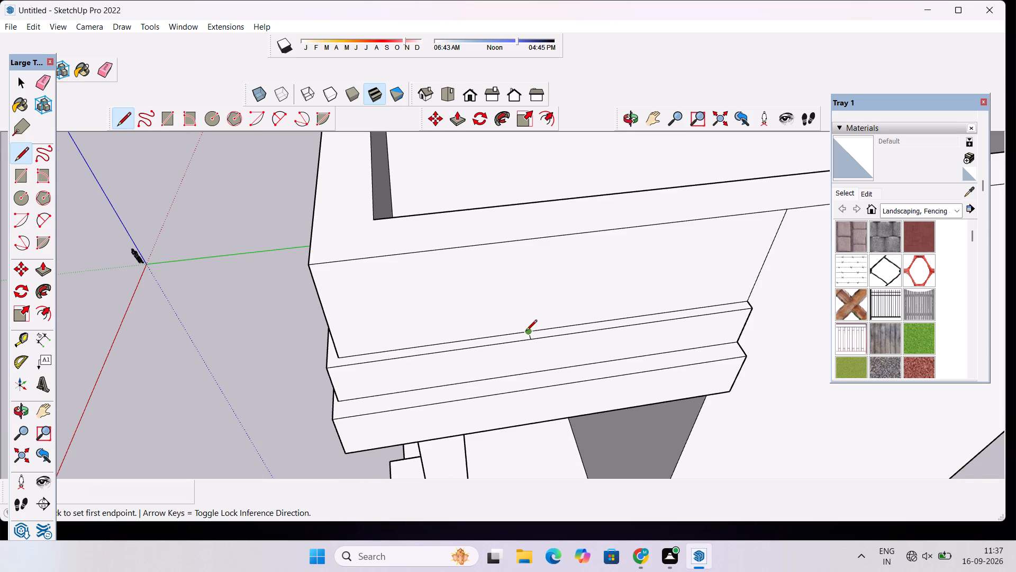
left_click(526, 332)
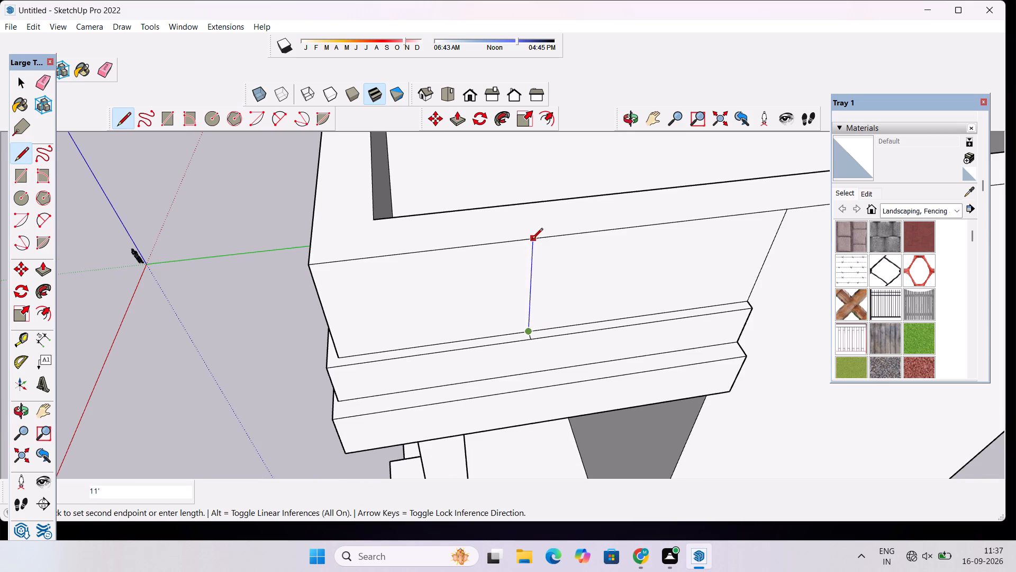
left_click(532, 240)
left_click(529, 243)
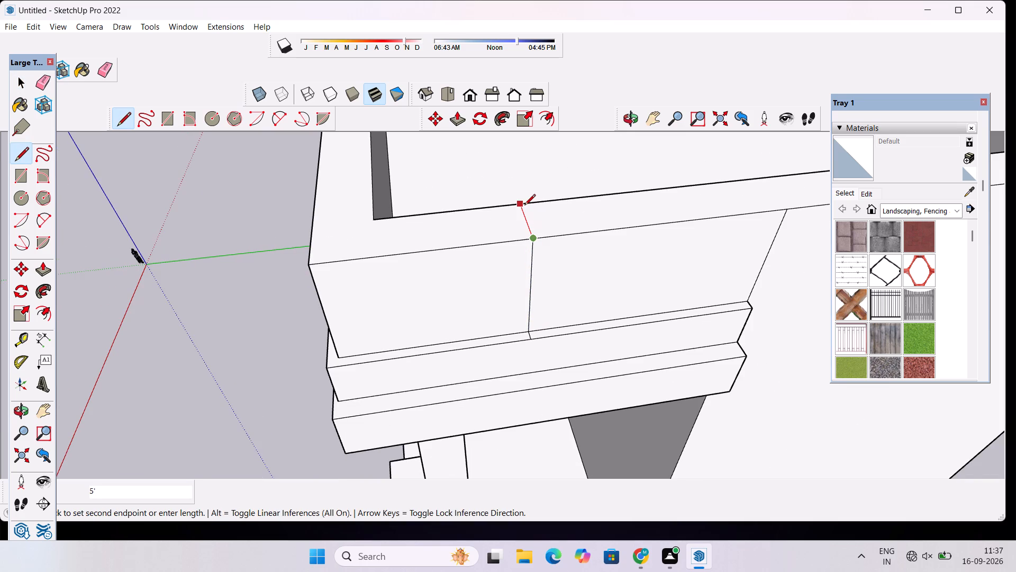
left_click(522, 206)
key("space")
Draw a 21' vertical line down the parapet's inner face, from the top dividing line to the roof floor.
left_click(624, 122)
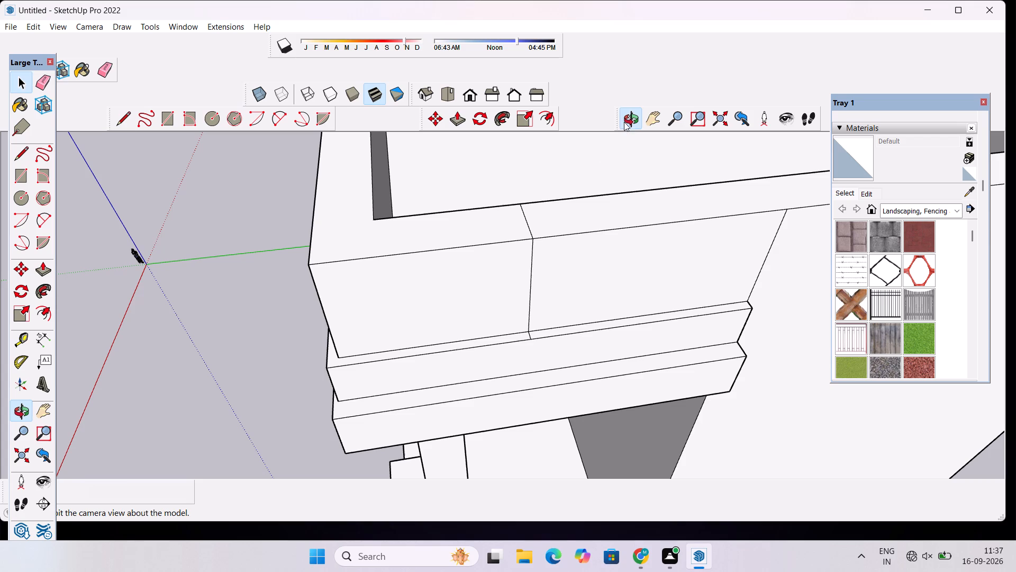
left_click_drag(645, 209, 348, 281)
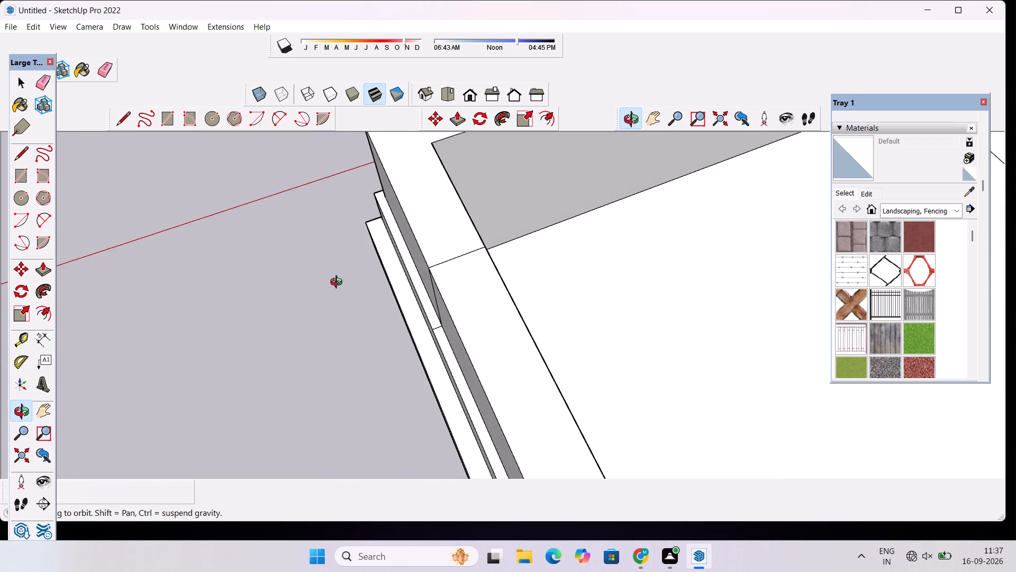
scroll(479, 268, "down", 5)
left_click_drag(537, 281, 368, 253)
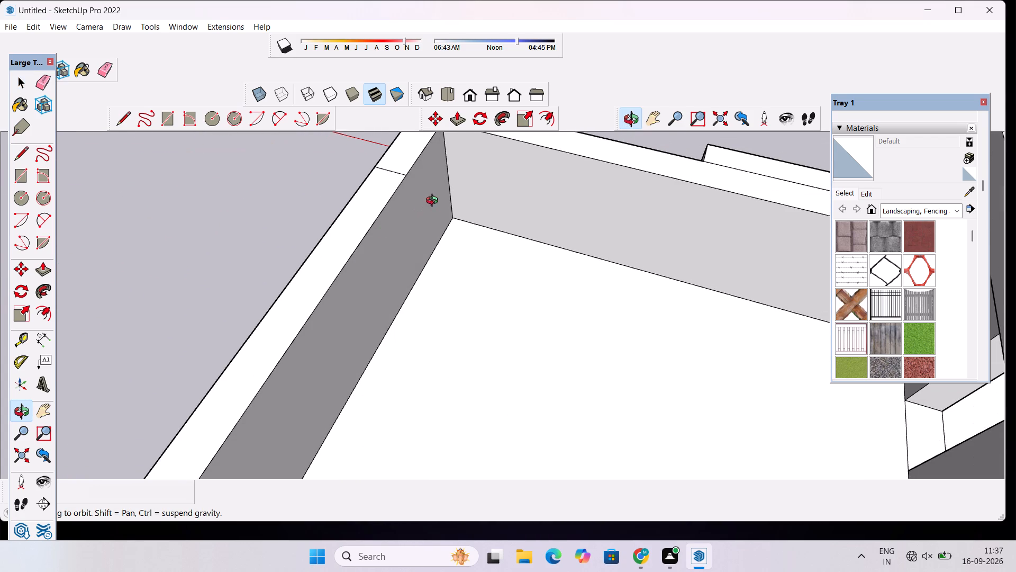
left_click_drag(434, 202, 442, 252, "shift")
left_click_drag(454, 286, 409, 235)
left_click_drag(419, 207, 436, 252)
scroll(436, 252, "up", 1)
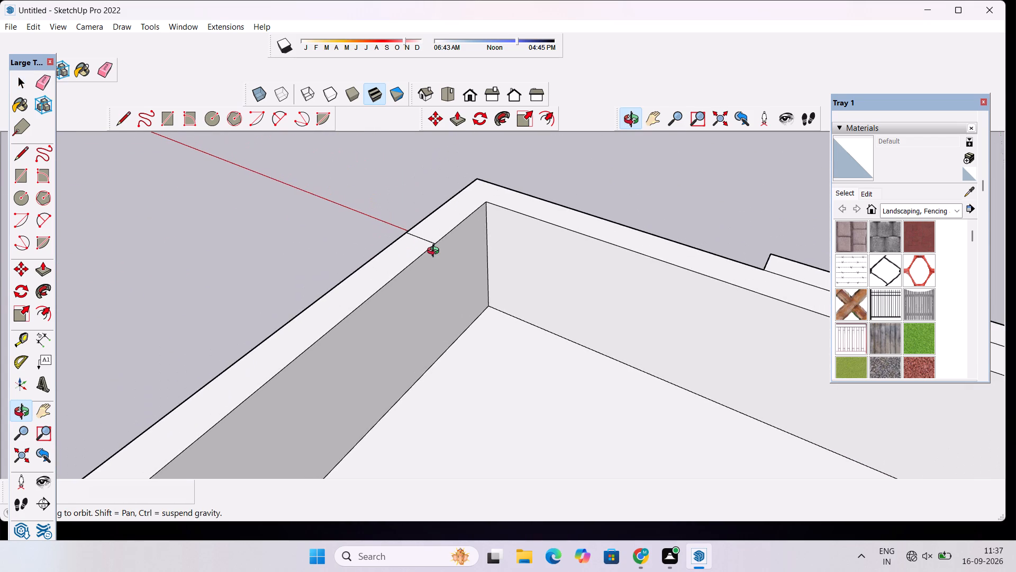
scroll(436, 252, "up", 2)
key("l")
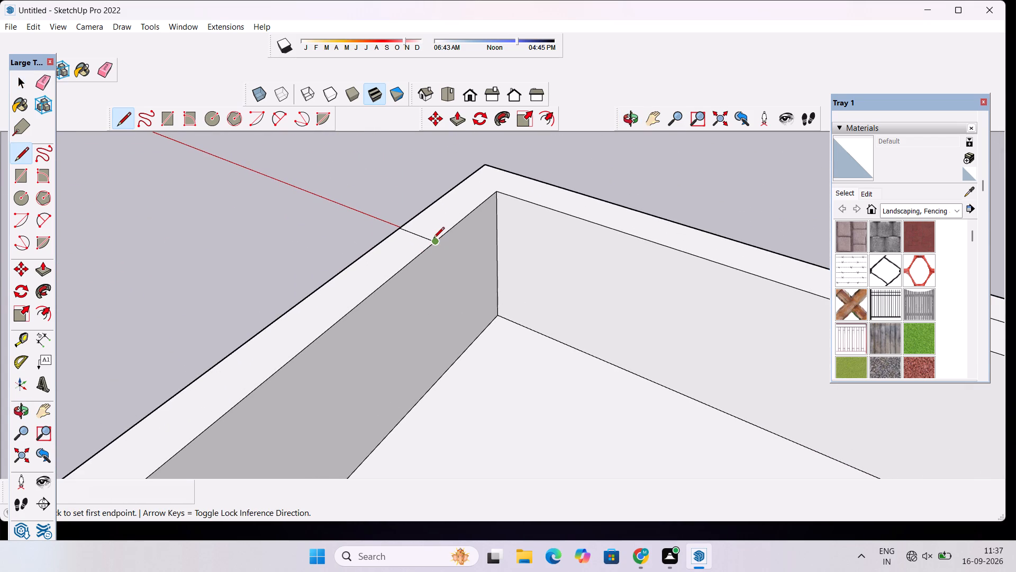
left_click(433, 242)
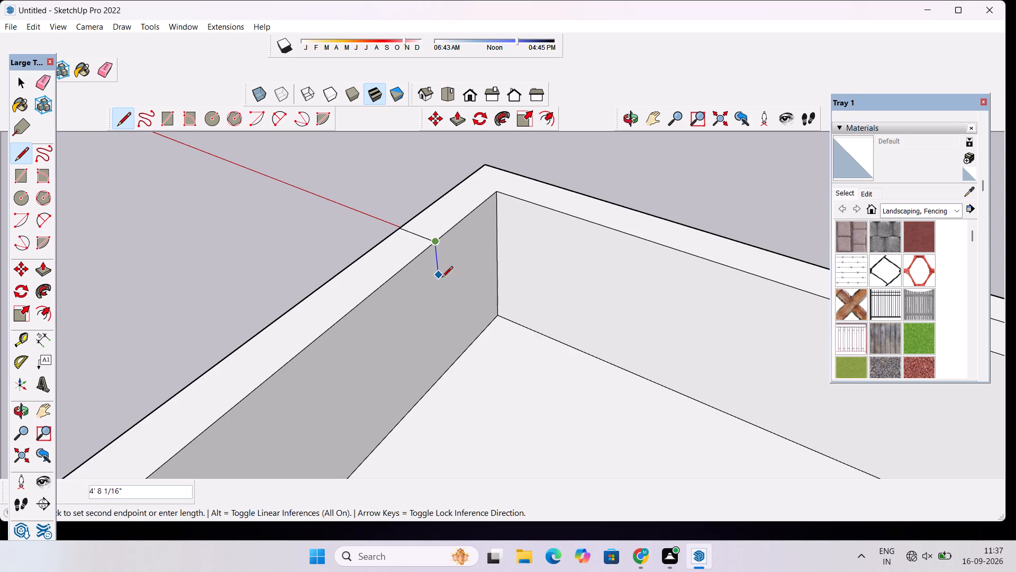
left_click(447, 369)
key("space")
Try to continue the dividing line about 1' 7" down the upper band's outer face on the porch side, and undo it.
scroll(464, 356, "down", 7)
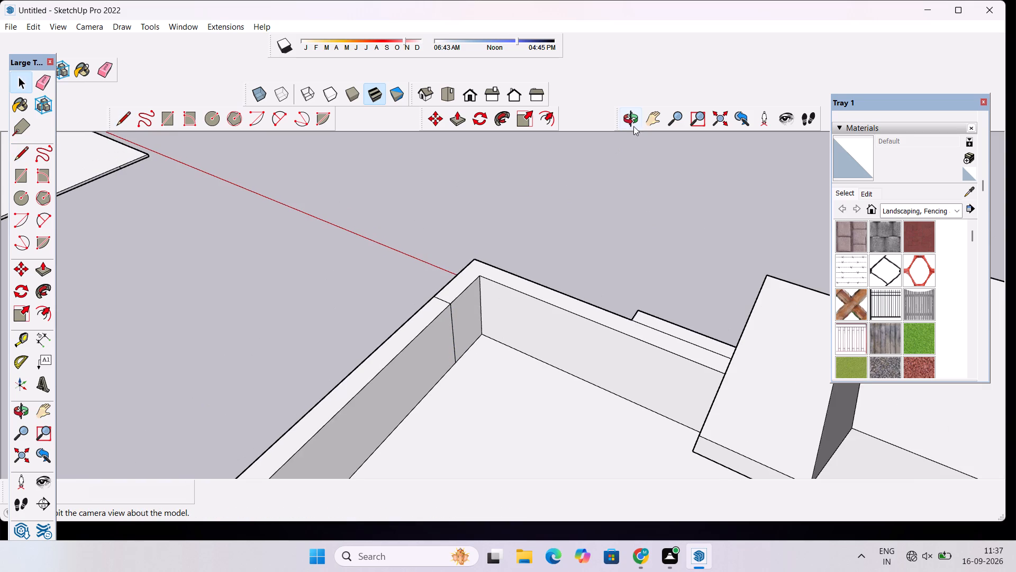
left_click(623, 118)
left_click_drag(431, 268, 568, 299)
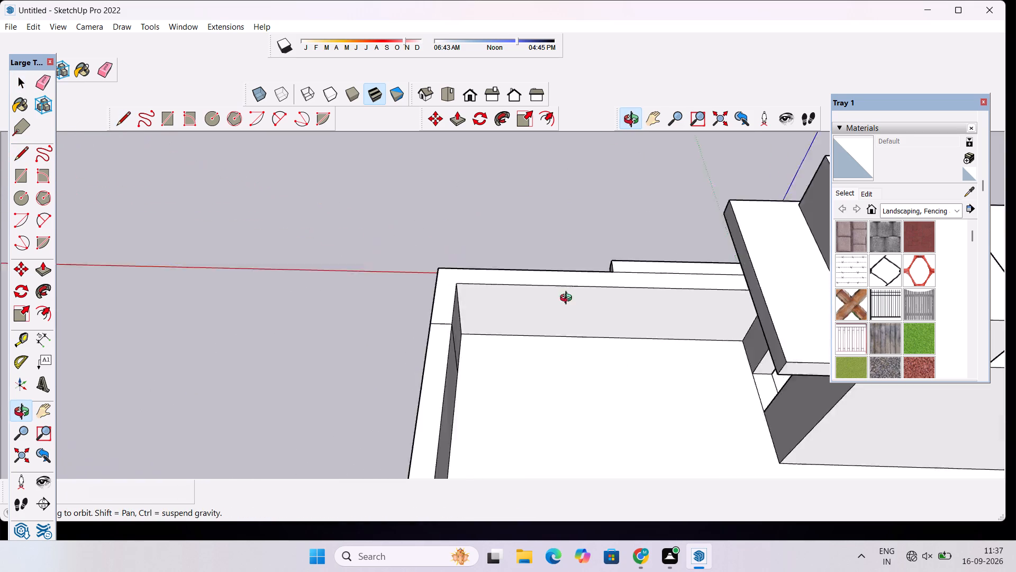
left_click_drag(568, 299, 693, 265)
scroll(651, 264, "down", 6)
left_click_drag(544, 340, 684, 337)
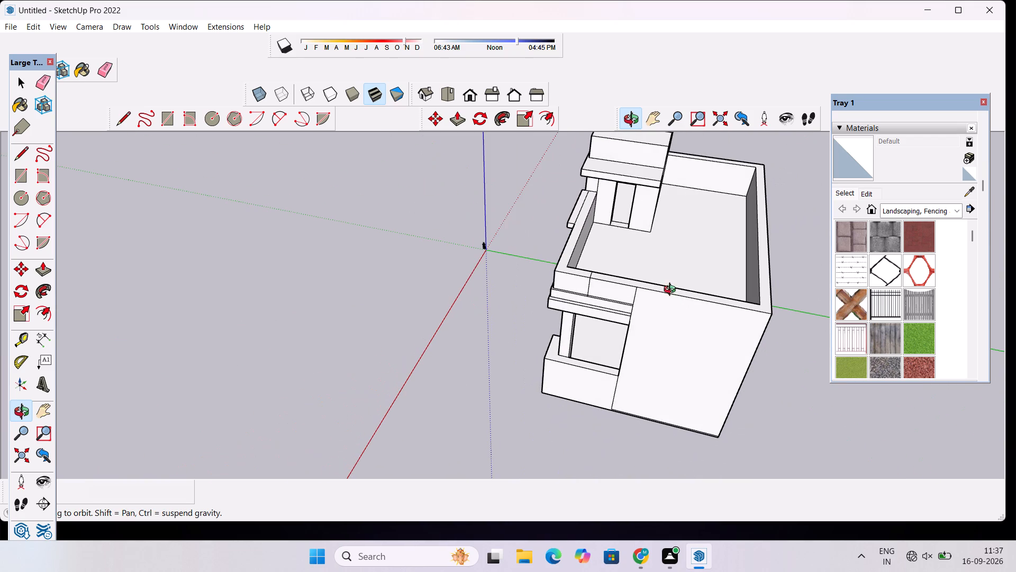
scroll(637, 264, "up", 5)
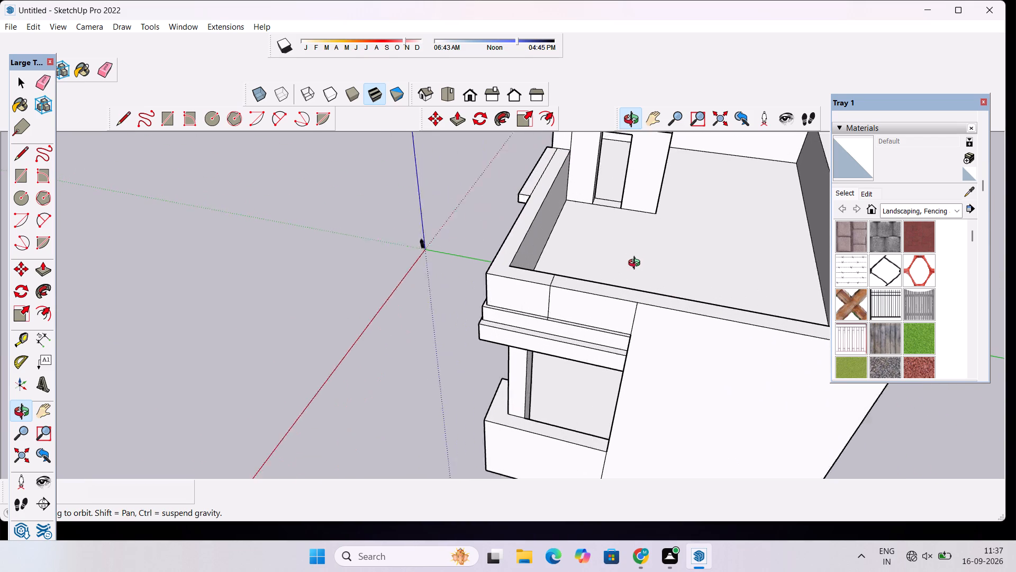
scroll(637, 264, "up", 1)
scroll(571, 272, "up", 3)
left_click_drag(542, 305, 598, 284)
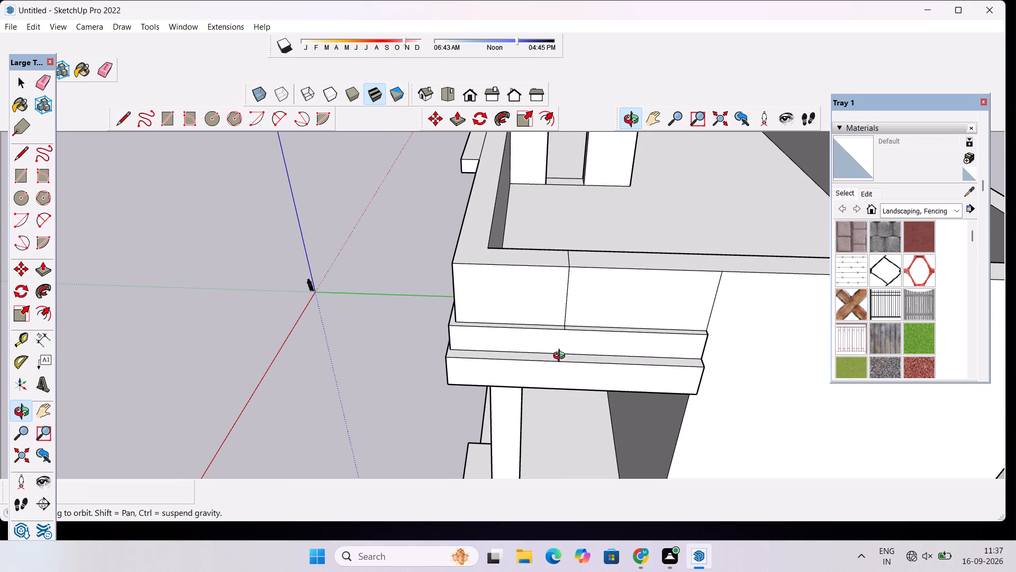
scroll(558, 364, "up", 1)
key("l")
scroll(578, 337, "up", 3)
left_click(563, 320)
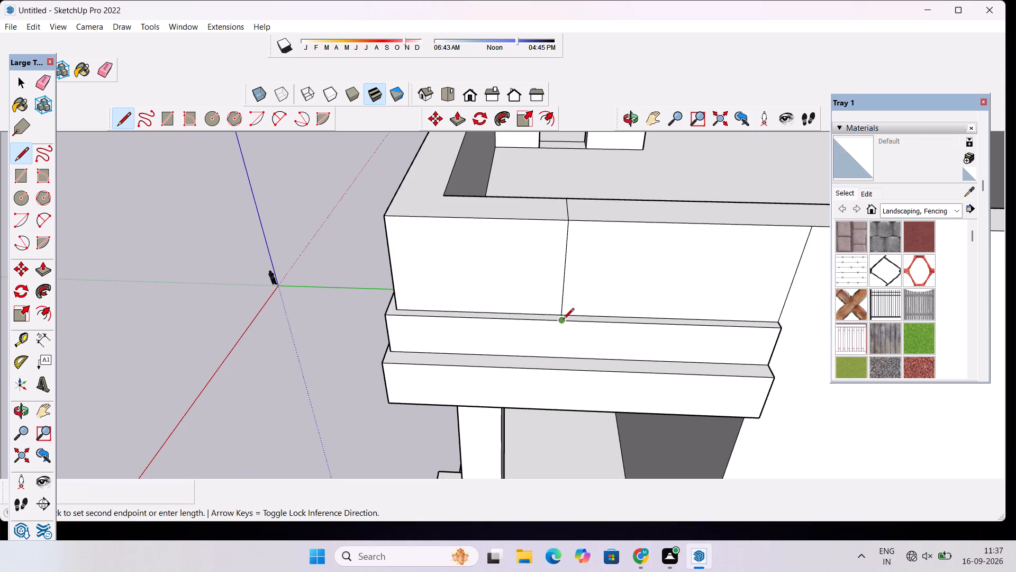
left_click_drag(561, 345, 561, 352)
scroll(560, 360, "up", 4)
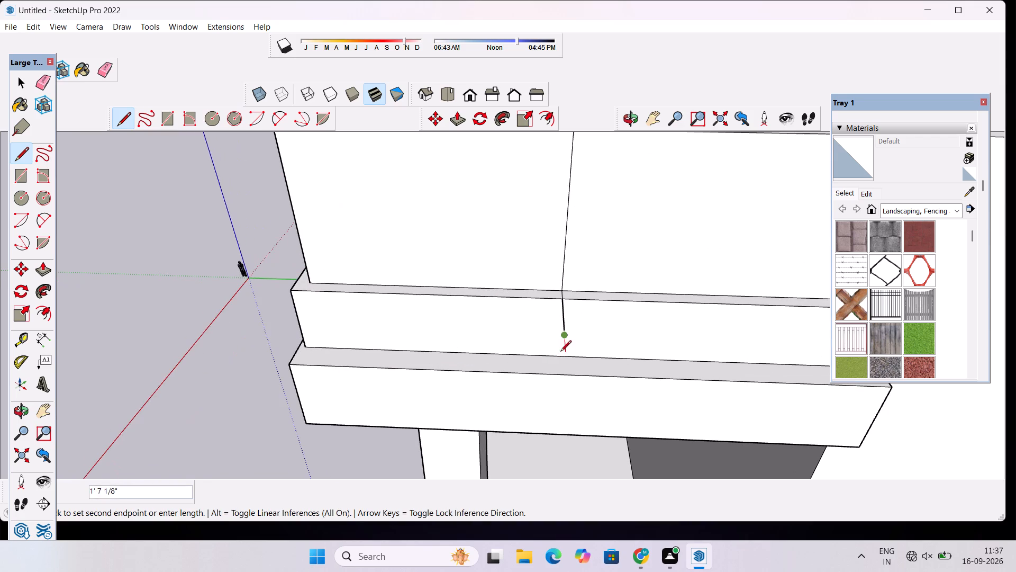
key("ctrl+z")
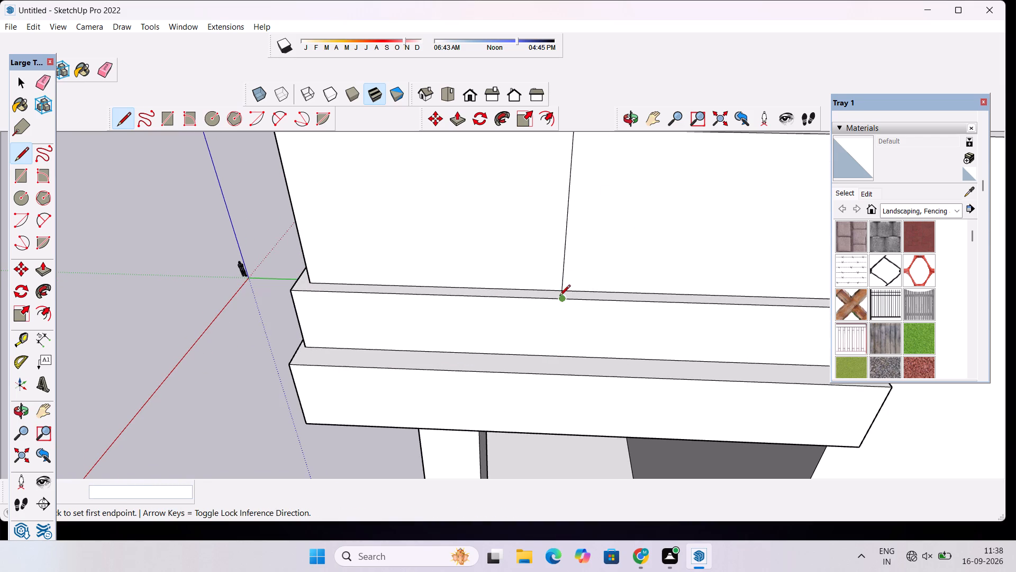
Draw the vertical dividing line down the full height of the upper band's outer face, from the ledge line to the lower band.
left_click(561, 301)
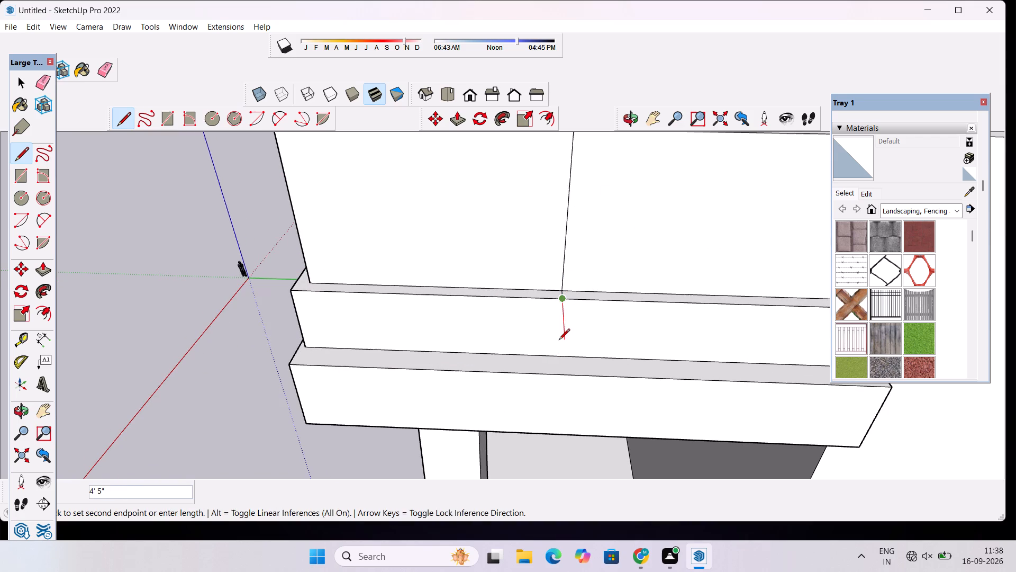
scroll(551, 342, "up", 4)
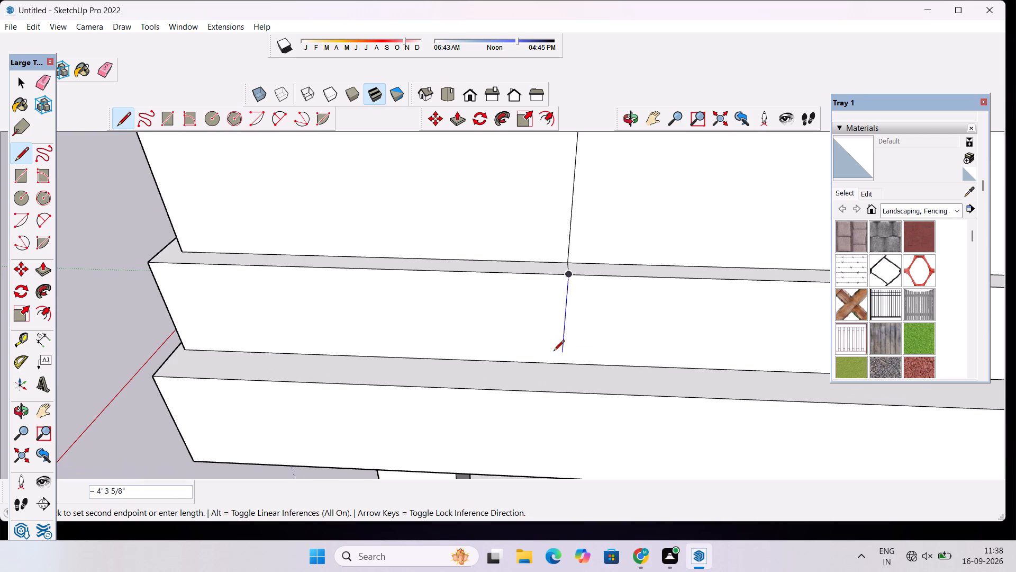
left_click(559, 364)
key("space")
Push the upper band's section beyond the dividing line, away from the front corner, 1' in, flush with the parapet face.
scroll(556, 349, "down", 7)
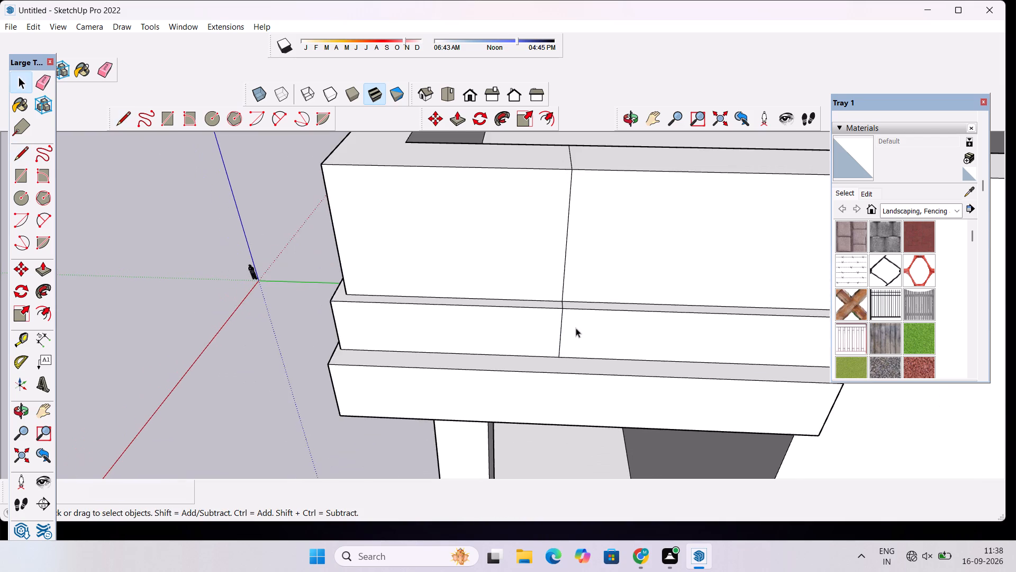
scroll(576, 326, "down", 4)
key("p")
left_click(579, 324)
left_click(632, 297)
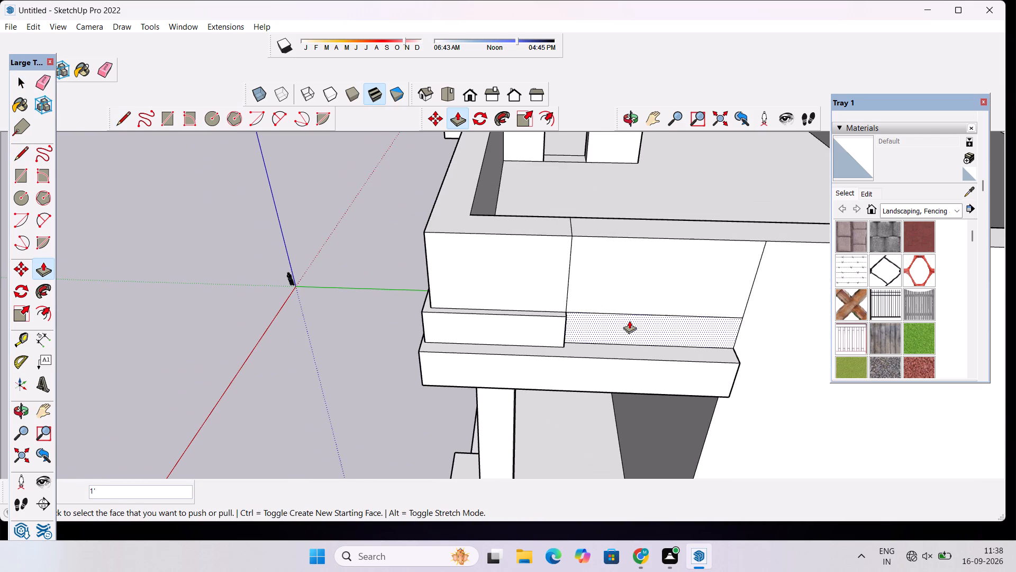
key("space")
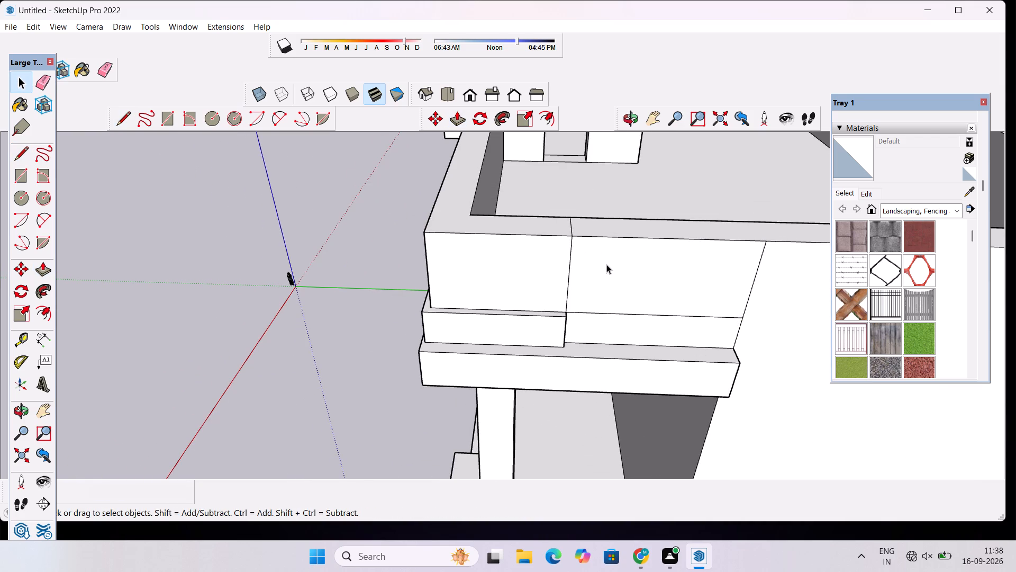
Examine the porch-side parapet corner and its stepped bands from above and along the front.
left_click(627, 122)
left_click_drag(525, 237, 551, 274)
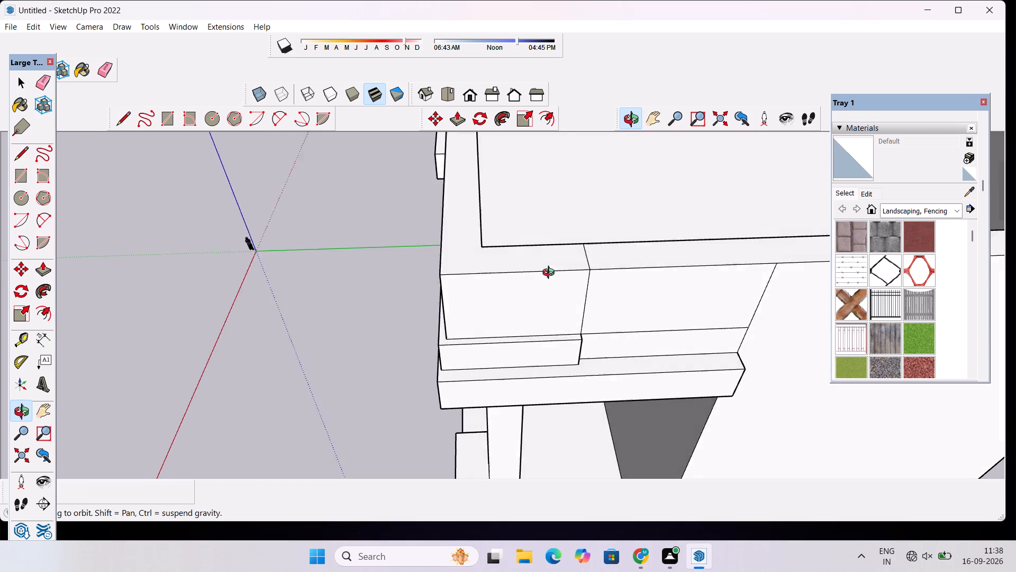
left_click_drag(551, 274, 587, 282)
left_click_drag(598, 323, 571, 325)
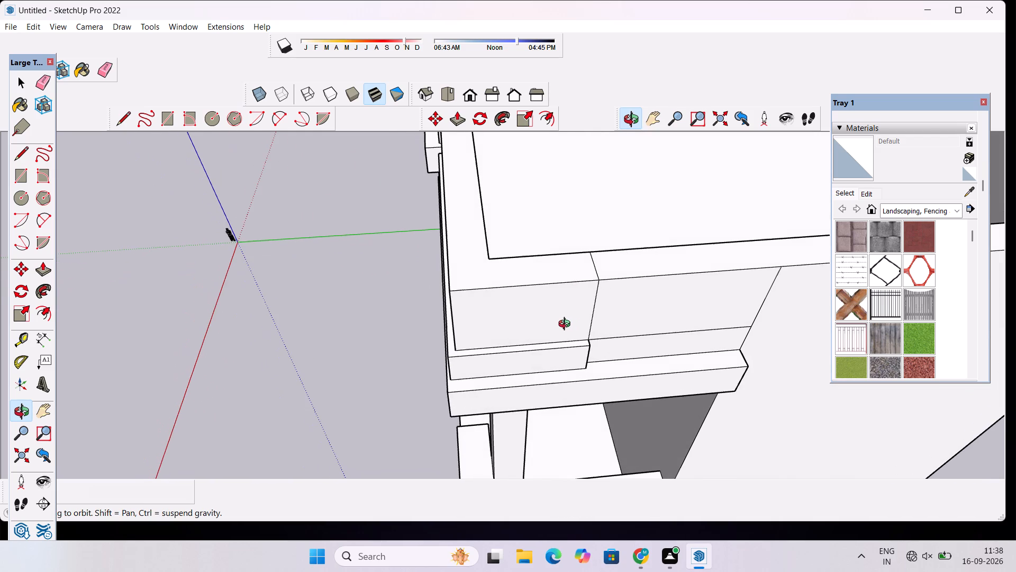
left_click_drag(503, 333, 552, 353)
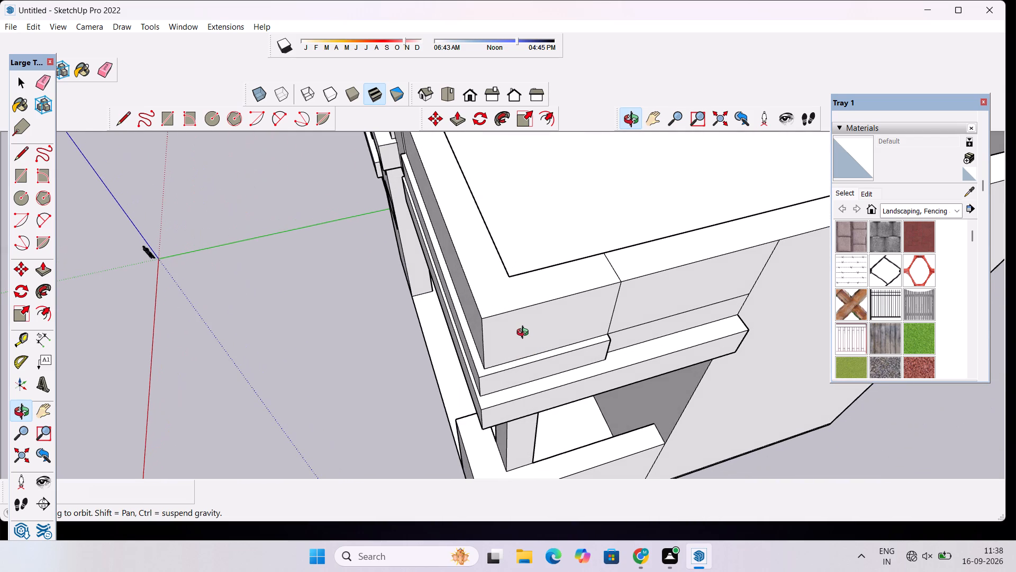
scroll(525, 334, "down", 1)
scroll(525, 334, "up", 3)
left_click_drag(475, 332, 531, 334)
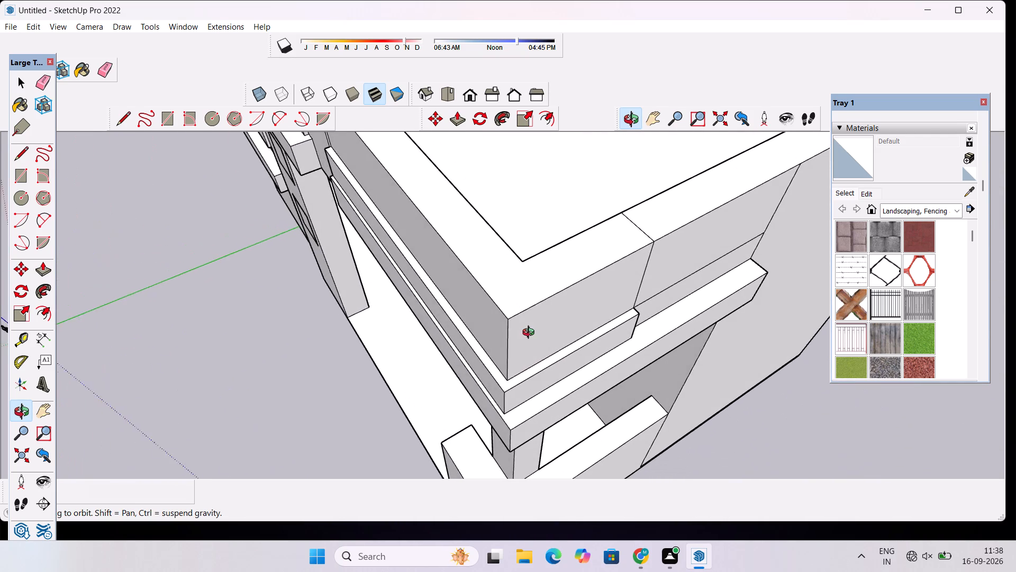
left_click_drag(531, 334, 538, 330)
scroll(545, 326, "down", 5)
left_click_drag(540, 306, 522, 342, "shift")
scroll(453, 301, "up", 3)
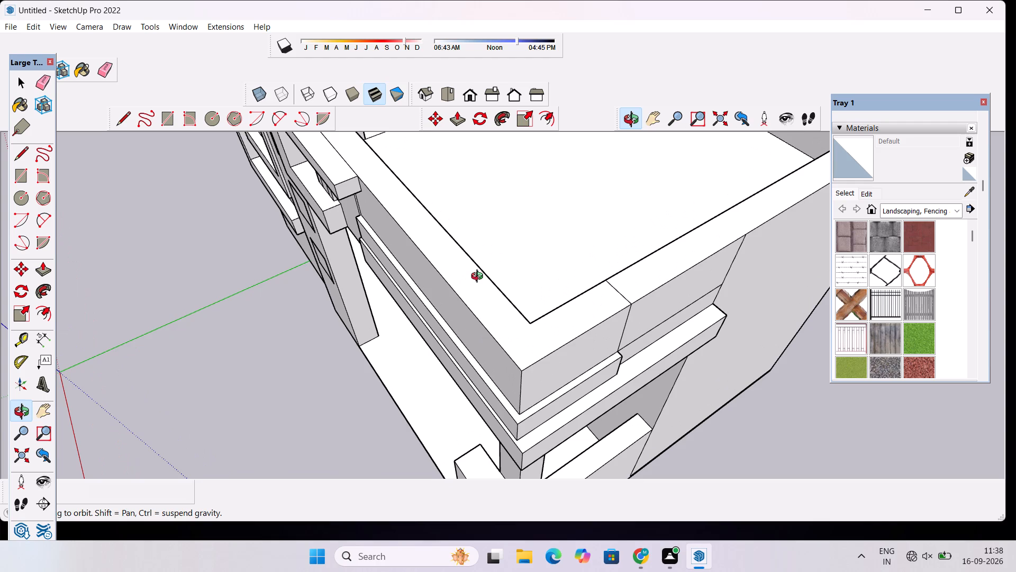
left_click_drag(479, 278, 506, 362, "shift")
scroll(482, 316, "up", 2)
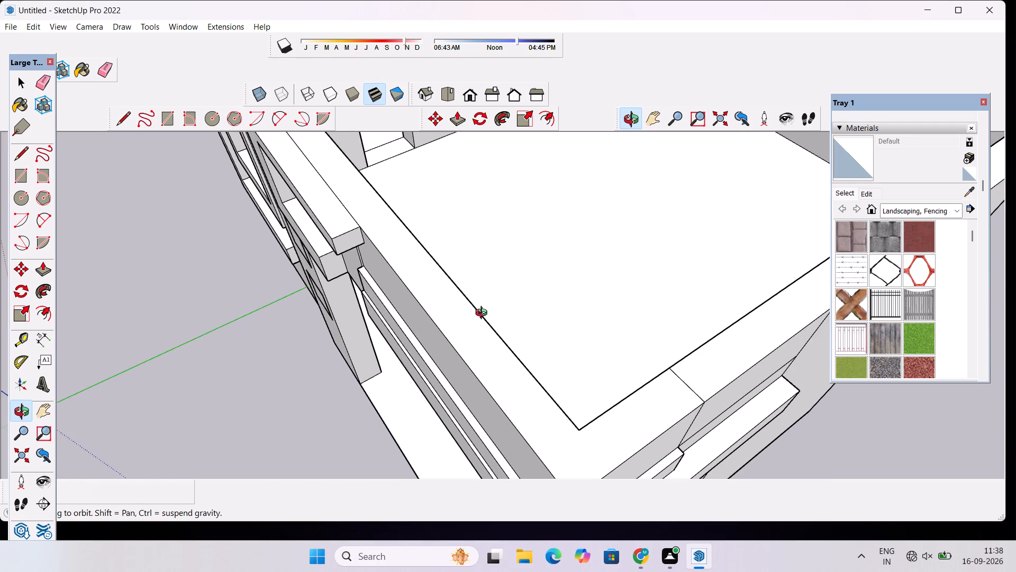
Draw a 5' line across the front parapet's top from the end corner of the balcony frame's upper beam.
scroll(484, 314, "down", 3)
left_click_drag(501, 313, 405, 319)
left_click_drag(415, 236, 455, 334)
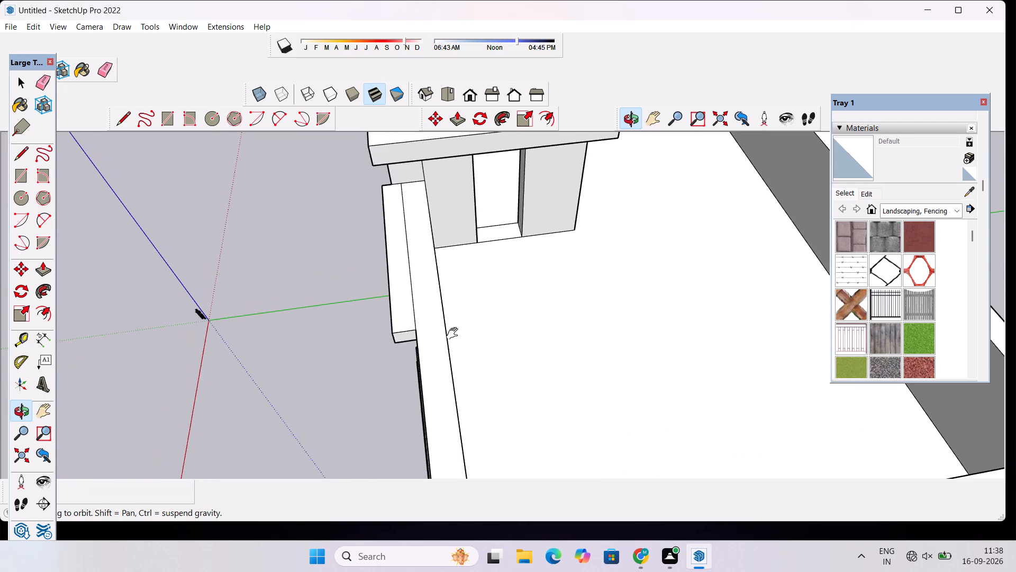
scroll(409, 341, "up", 3, "shift")
left_click_drag(416, 339, 424, 352, "shift")
scroll(424, 353, "up", 3)
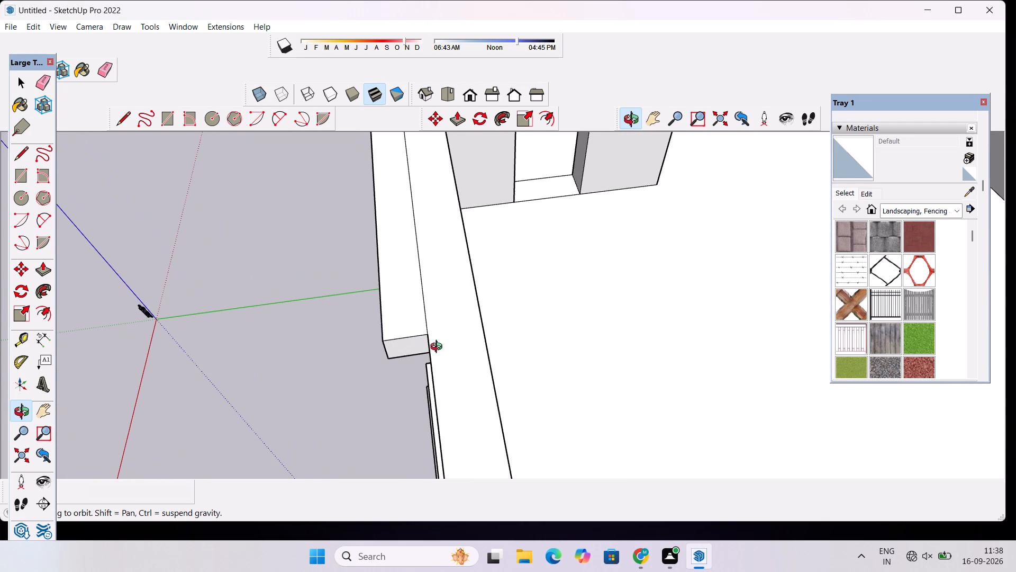
scroll(441, 345, "down", 3)
left_click_drag(426, 348, 642, 243)
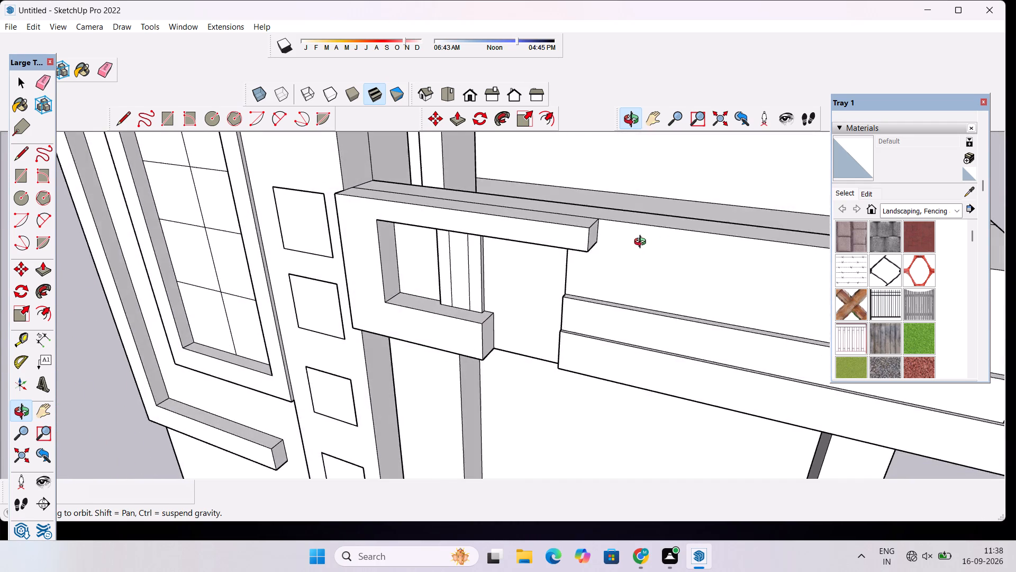
left_click_drag(642, 243, 447, 346)
key("l")
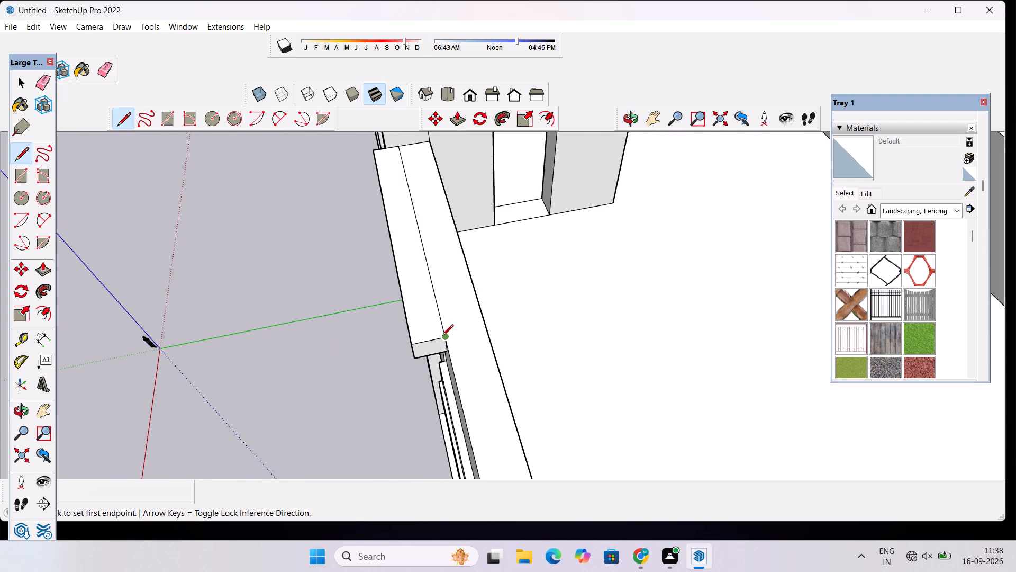
left_click(442, 339)
left_click(486, 329)
Draw a 21' vertical line down the front parapet's inner face, from the top dividing line to the roof floor.
left_click(634, 120)
left_click_drag(651, 212, 436, 252)
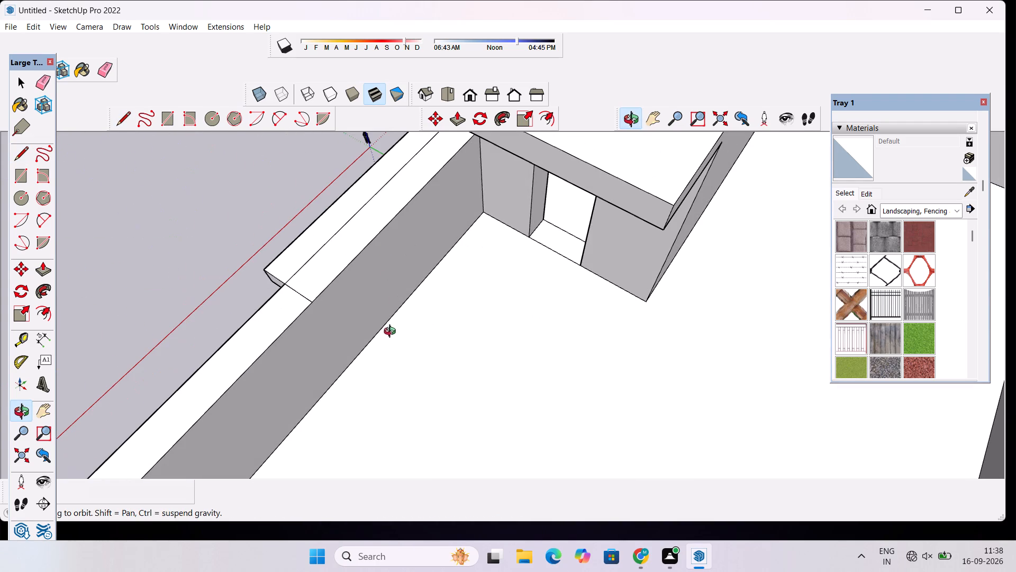
left_click_drag(391, 337, 378, 284)
left_click_drag(368, 244, 469, 322, "shift")
left_click_drag(464, 341, 433, 295)
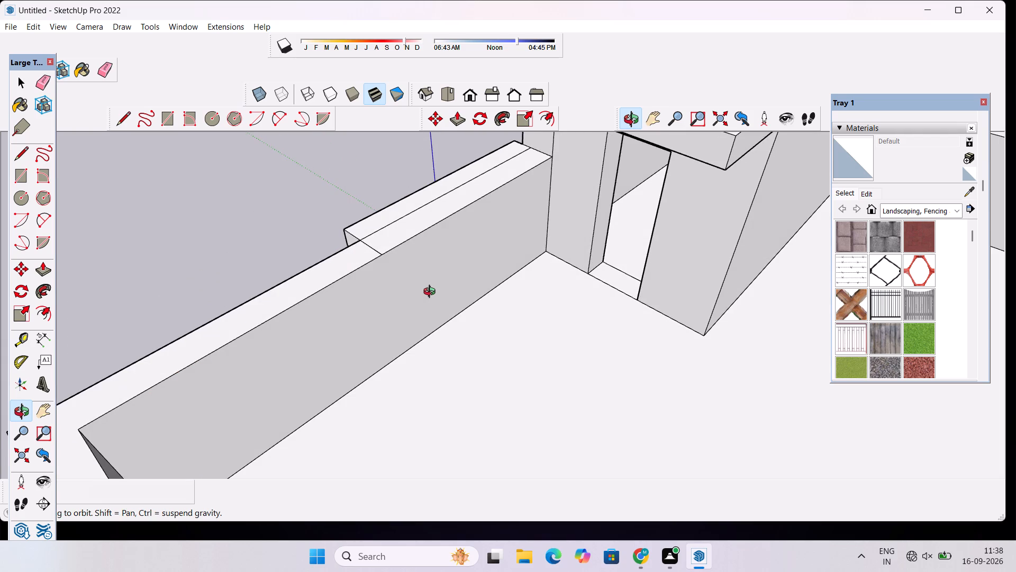
key("l")
left_click(380, 252)
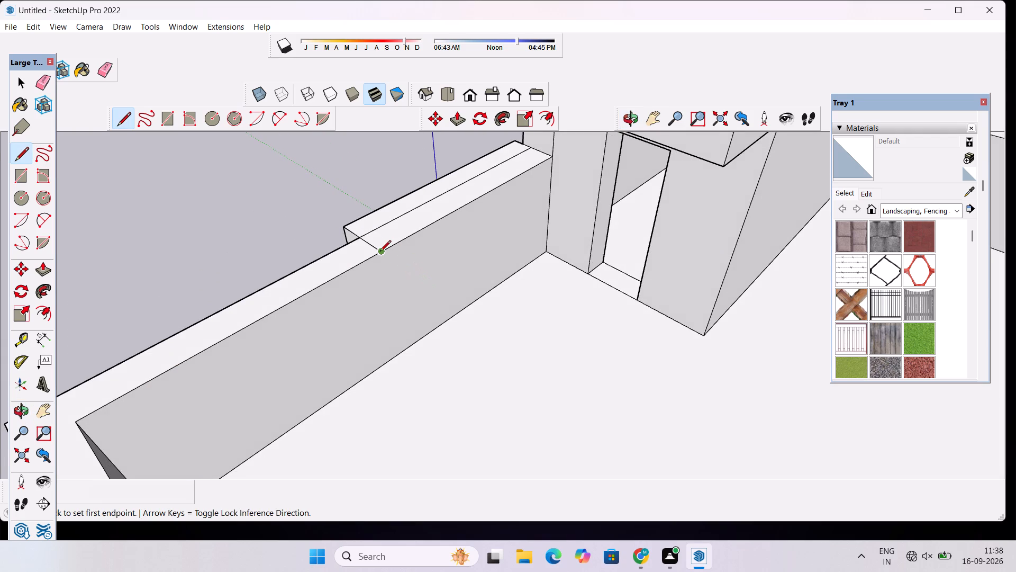
left_click(396, 355)
key("space")
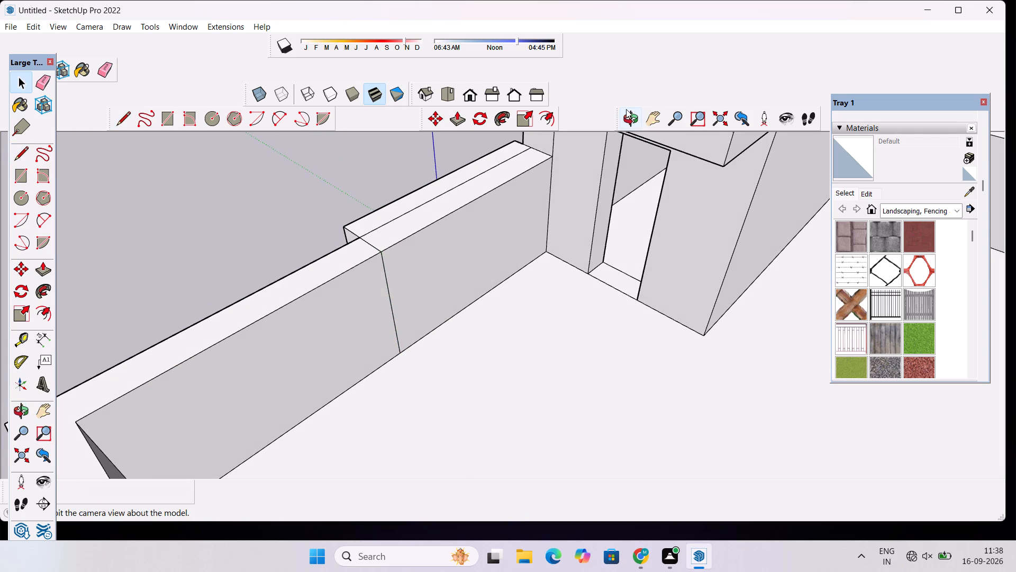
Examine the dividing lines on the front and side parapets from outside and from the roof side.
left_click(626, 109)
left_click_drag(371, 251, 491, 232)
scroll(493, 230, "down", 7)
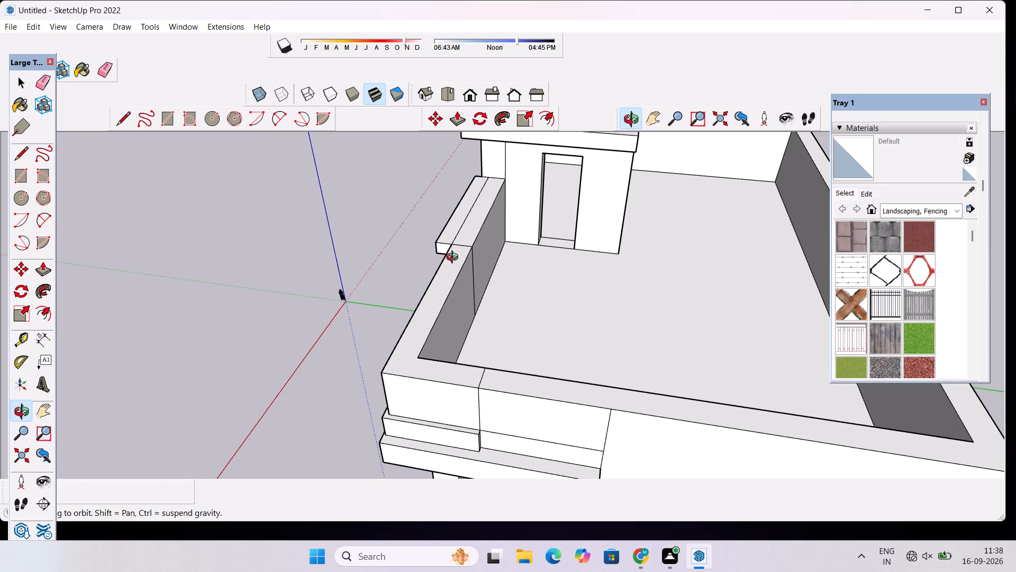
scroll(454, 258, "up", 4)
left_click_drag(451, 262, 573, 240)
scroll(574, 241, "down", 6)
left_click_drag(556, 259, 777, 267)
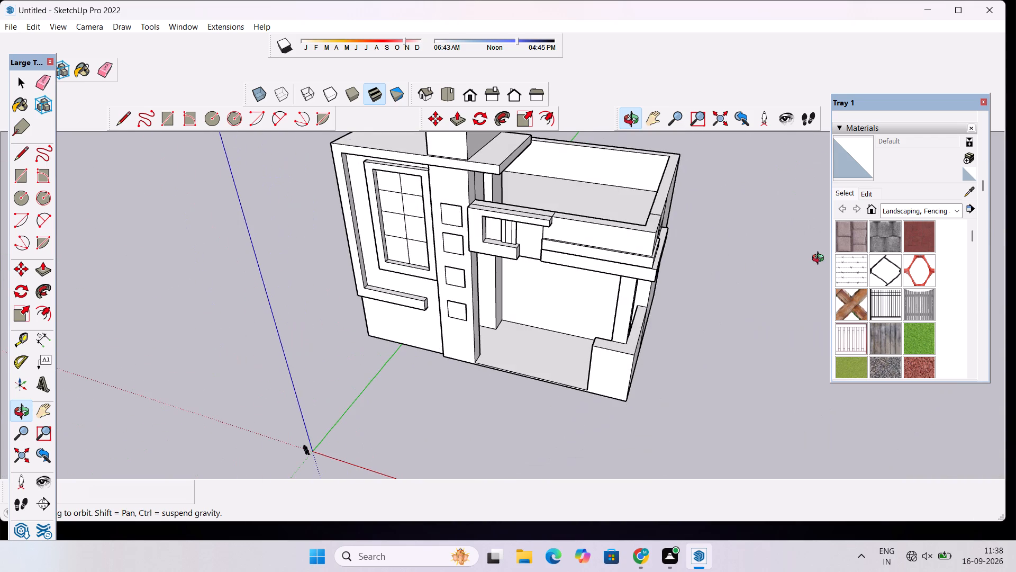
scroll(661, 184, "up", 5)
left_click_drag(684, 226, 541, 285)
scroll(559, 258, "up", 5)
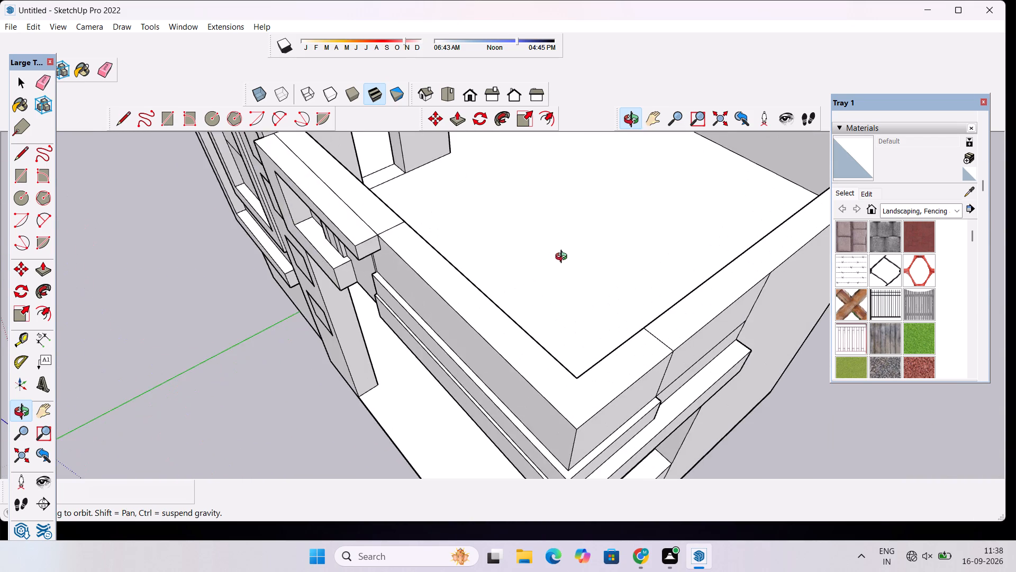
left_click_drag(618, 265, 371, 257)
scroll(389, 242, "down", 5)
scroll(364, 240, "up", 4)
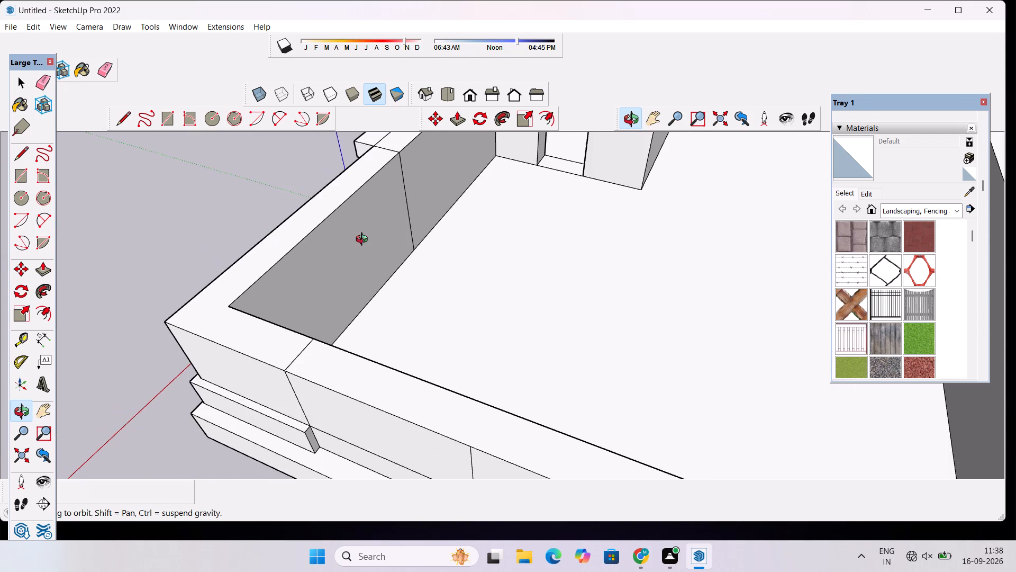
left_click_drag(370, 267, 288, 280)
scroll(265, 249, "down", 3)
left_click_drag(230, 306, 53, 299)
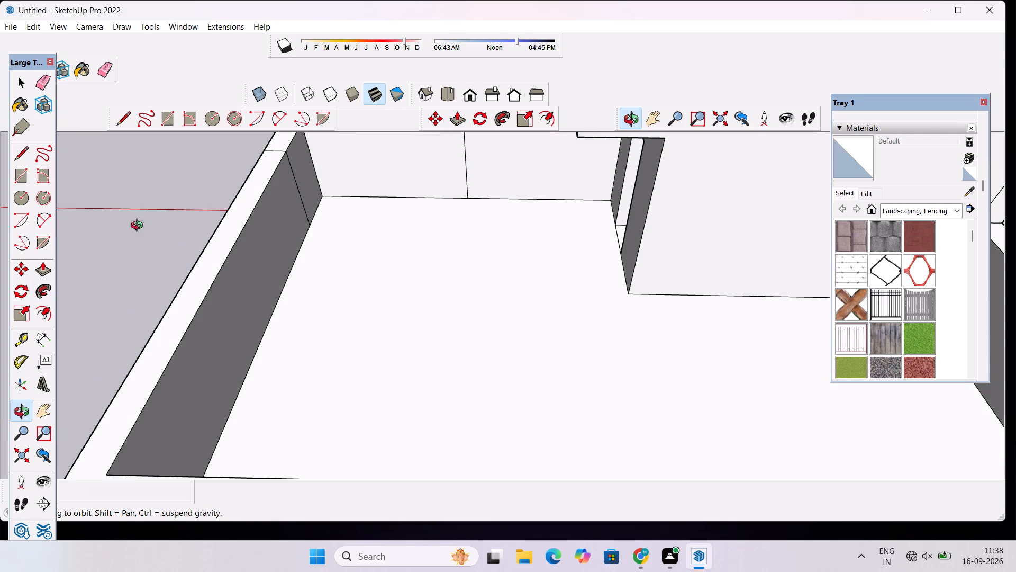
left_click_drag(235, 195, 324, 319)
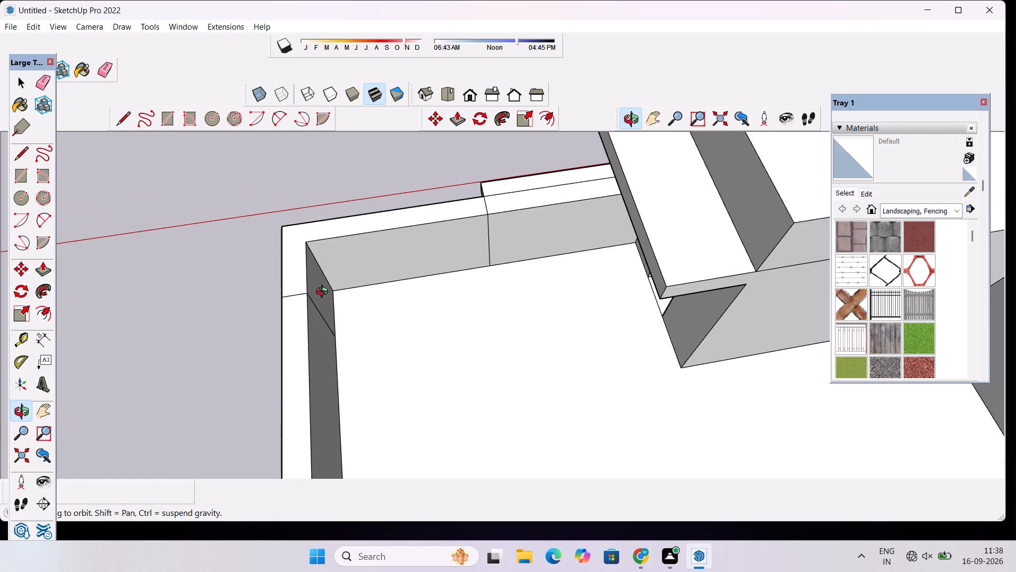
Examine the dividing lines on the front and side parapets from the roof side and around the porch corner.
scroll(324, 291, "down", 3)
left_click_drag(312, 293, 534, 292)
scroll(571, 237, "down", 3)
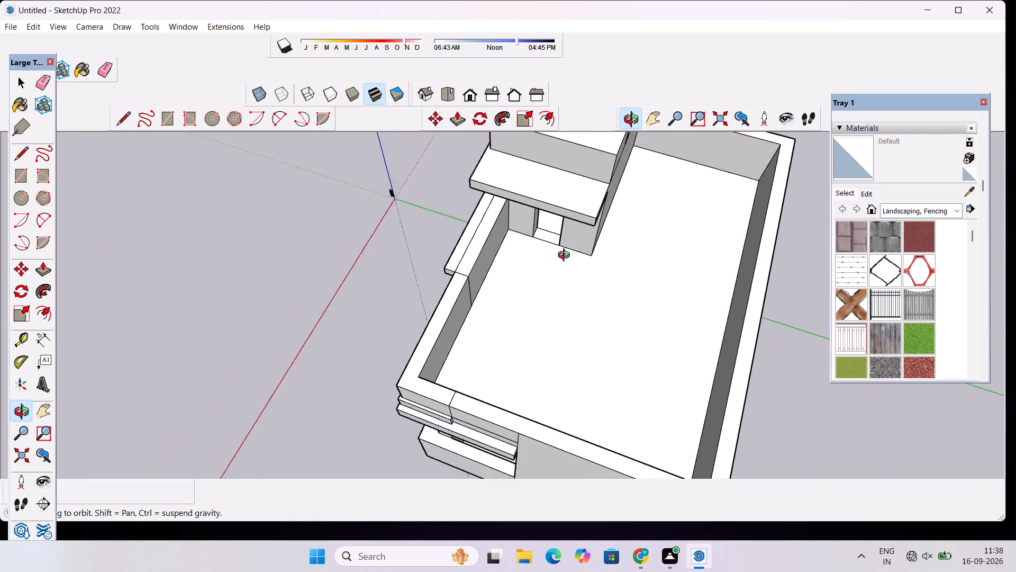
scroll(566, 256, "down", 2)
left_click_drag(454, 330, 560, 297)
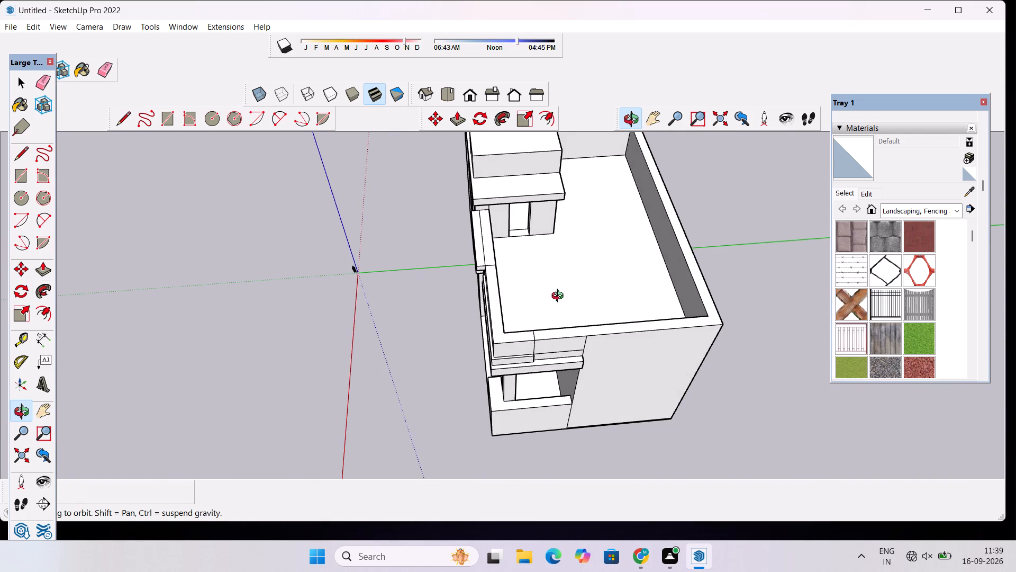
scroll(560, 297, "down", 3)
left_click_drag(504, 342, 618, 318)
scroll(534, 302, "up", 5)
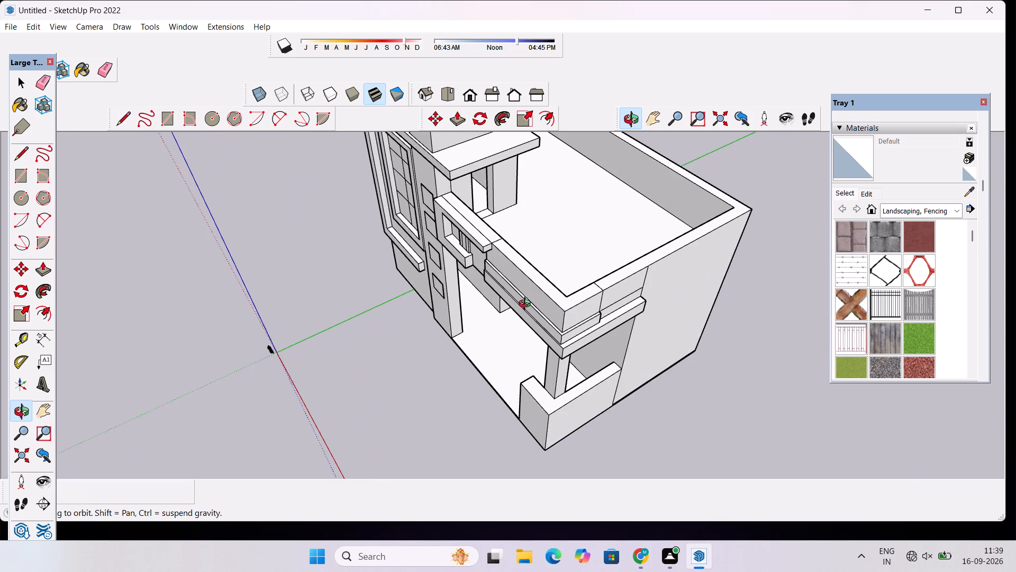
left_click_drag(527, 306, 594, 283)
scroll(598, 264, "up", 5)
left_click_drag(589, 257, 575, 315, "shift")
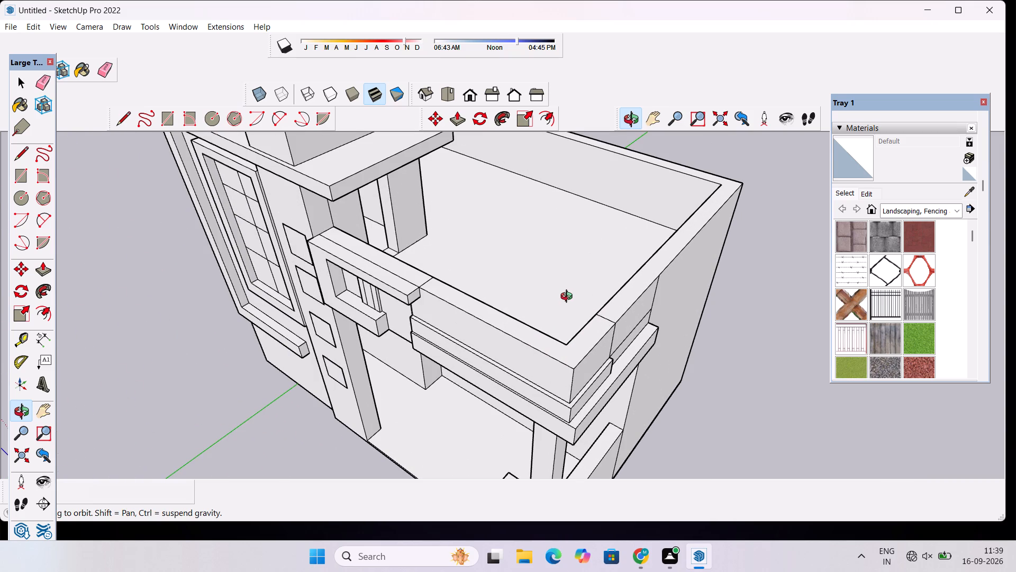
left_click_drag(566, 304, 492, 325)
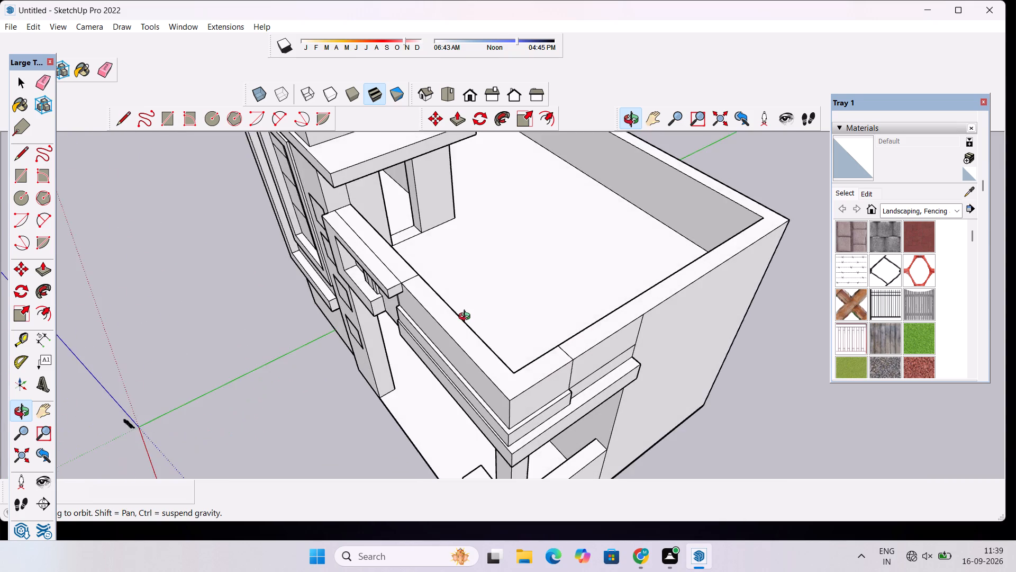
scroll(467, 318, "up", 4)
left_click_drag(506, 308, 478, 326)
scroll(478, 326, "down", 3)
scroll(478, 326, "up", 2)
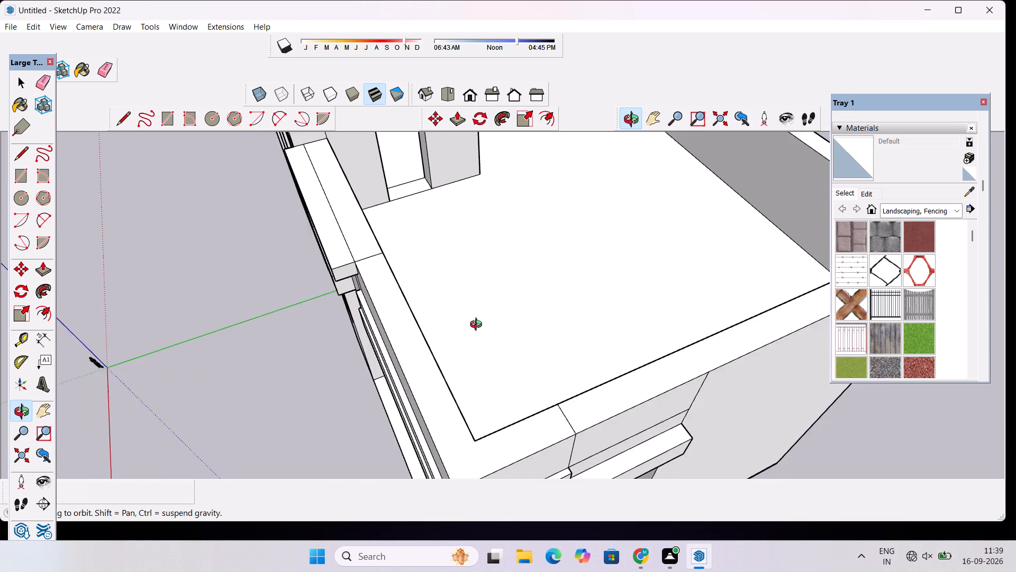
scroll(478, 326, "up", 1)
scroll(478, 326, "down", 5)
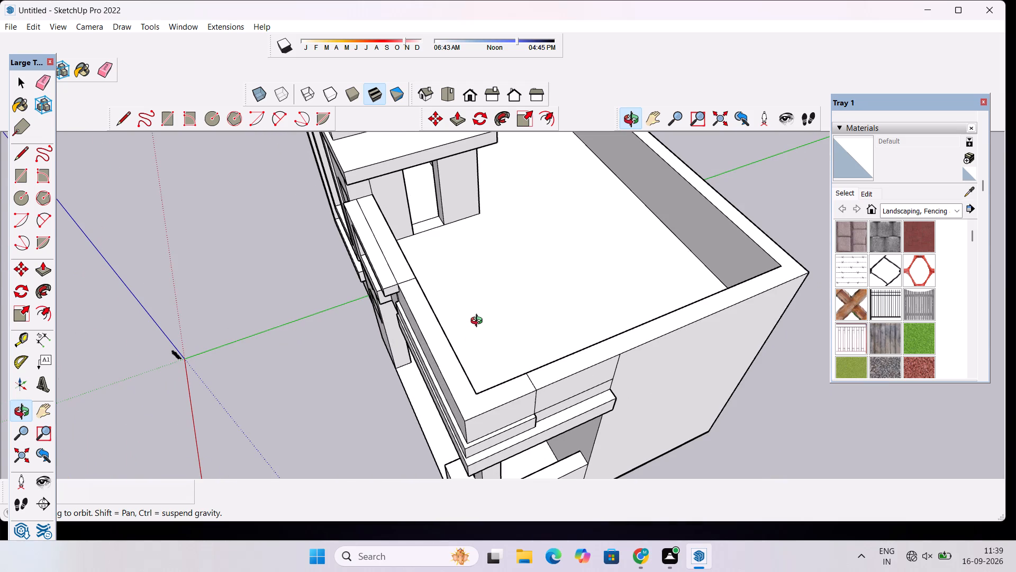
scroll(479, 322, "up", 1)
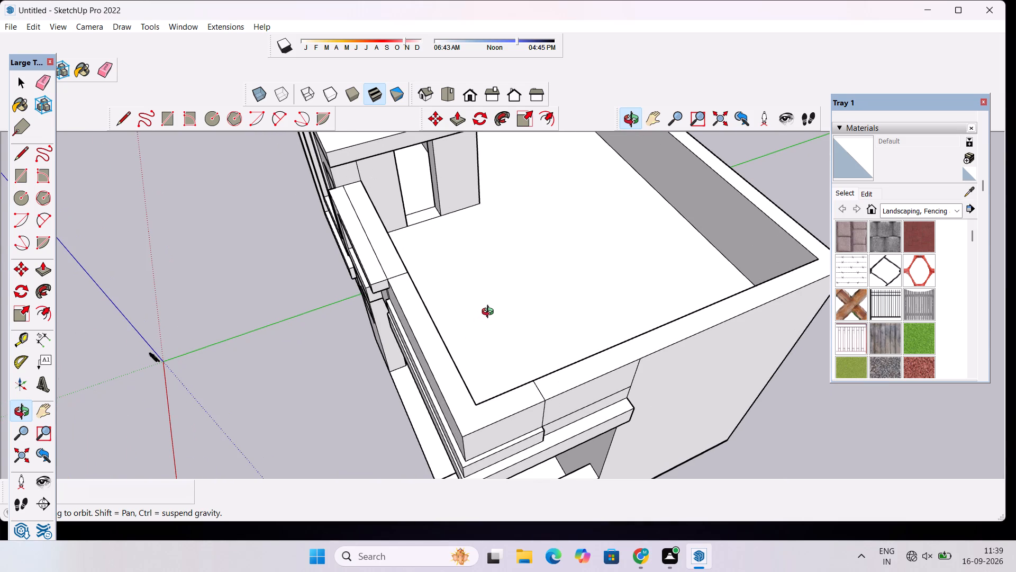
scroll(490, 313, "down", 2)
left_click_drag(466, 329, 611, 285)
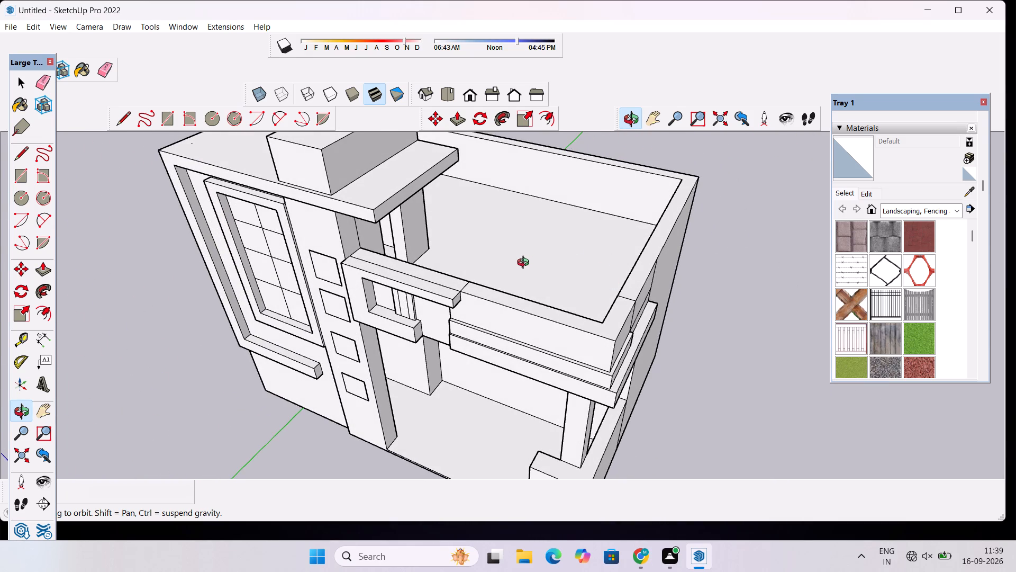
Examine the whole facade, roof and porch-side parapet corner from the front and from above.
scroll(525, 265, "down", 1)
left_click_drag(533, 264, 463, 290)
left_click_drag(529, 316, 612, 293)
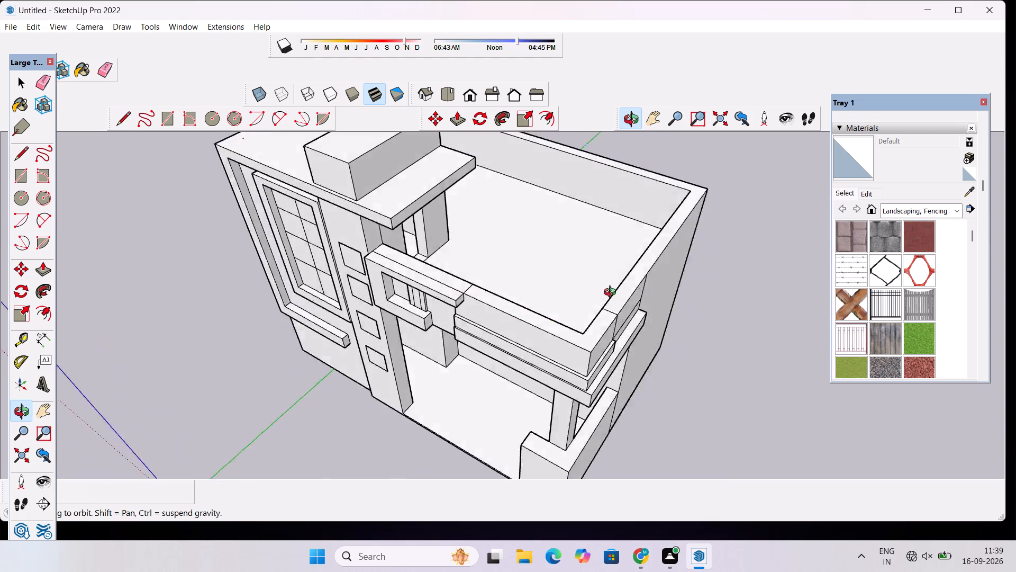
left_click_drag(612, 293, 651, 255)
left_click_drag(659, 254, 585, 294)
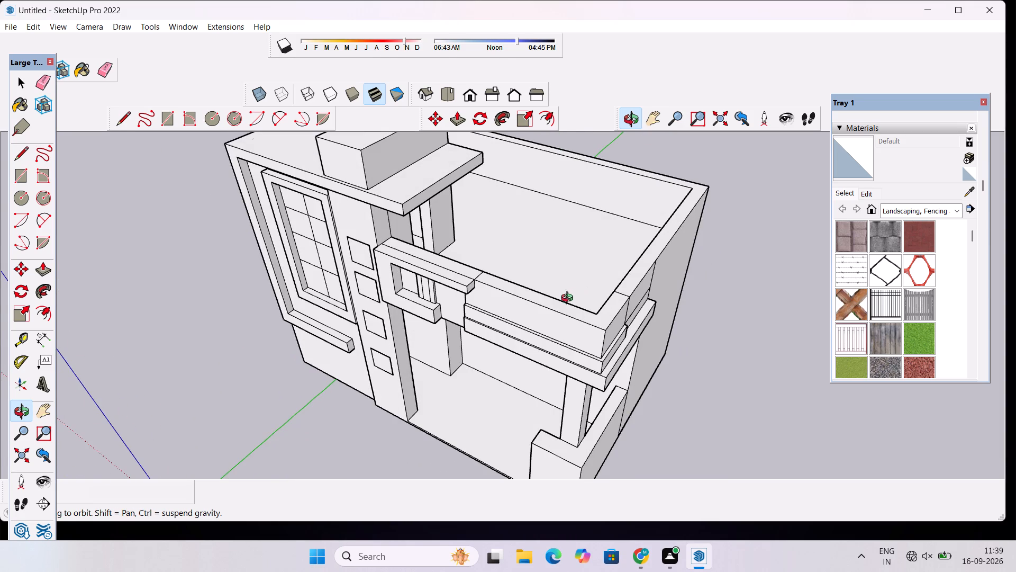
scroll(551, 305, "down", 6)
left_click_drag(566, 303, 540, 354)
scroll(547, 318, "up", 2)
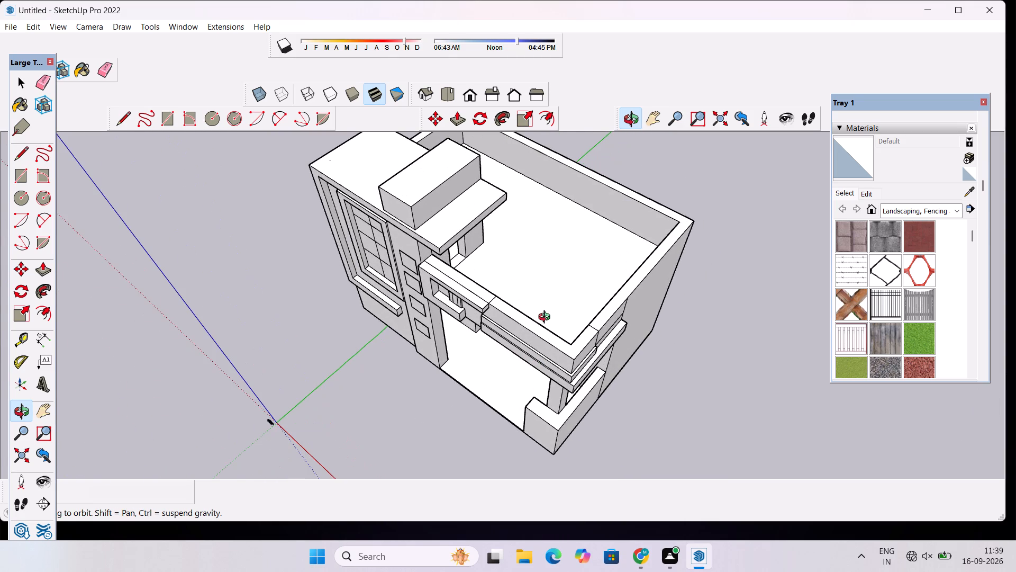
scroll(550, 301, "down", 1)
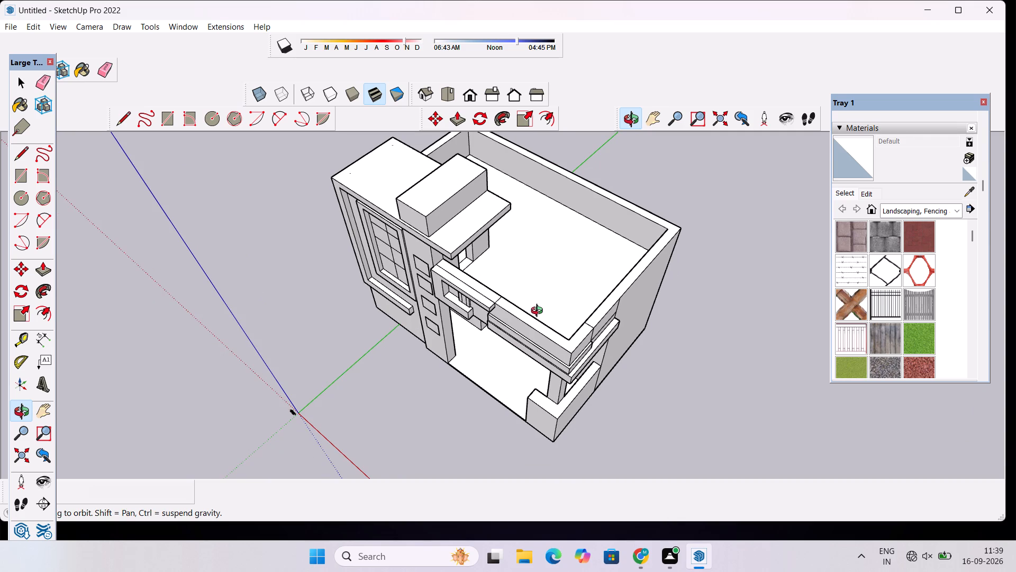
scroll(534, 310, "down", 1)
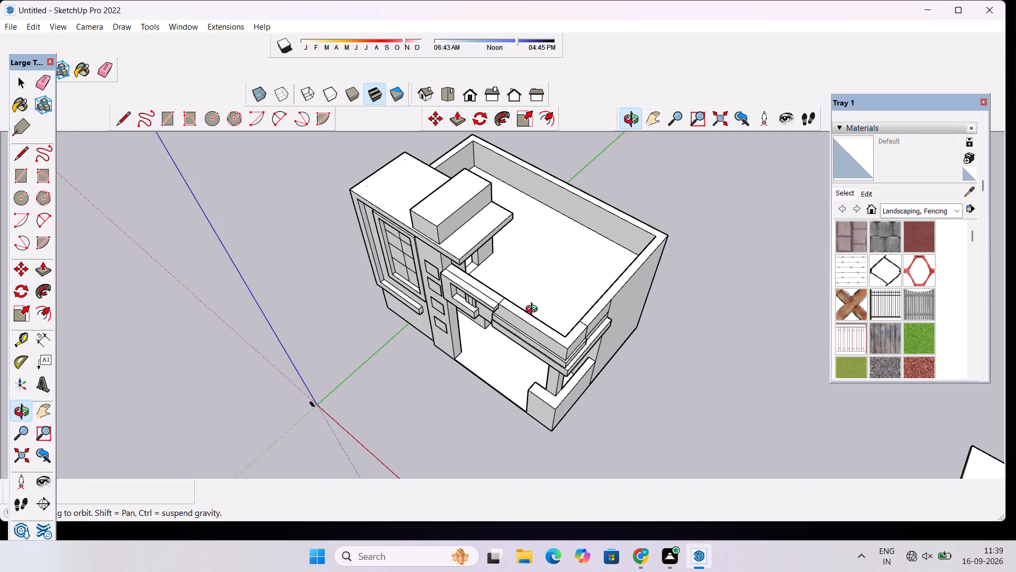
scroll(532, 308, "down", 1)
left_click_drag(503, 333, 558, 312)
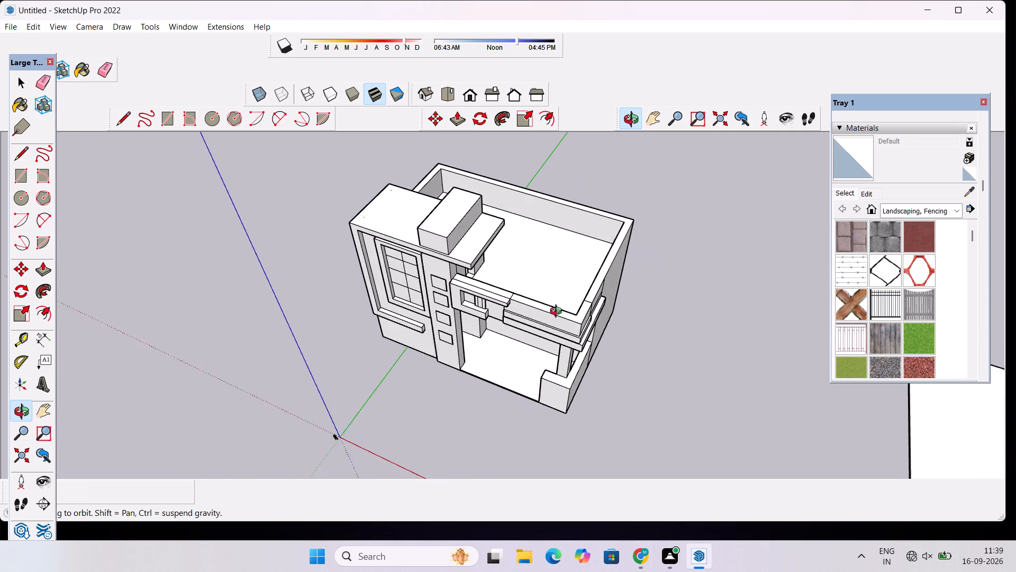
left_click_drag(558, 312, 561, 309)
scroll(559, 294, "up", 5)
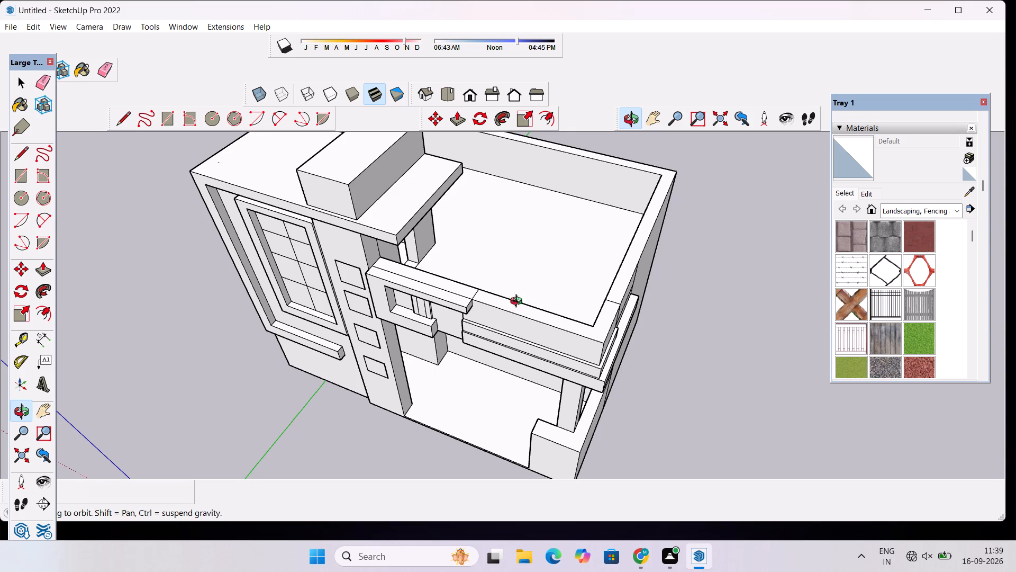
Examine the front parapet between the balcony frame and the porch corner, including its stepped bands, from above and in front.
left_click_drag(554, 317, 448, 346)
scroll(502, 292, "up", 4)
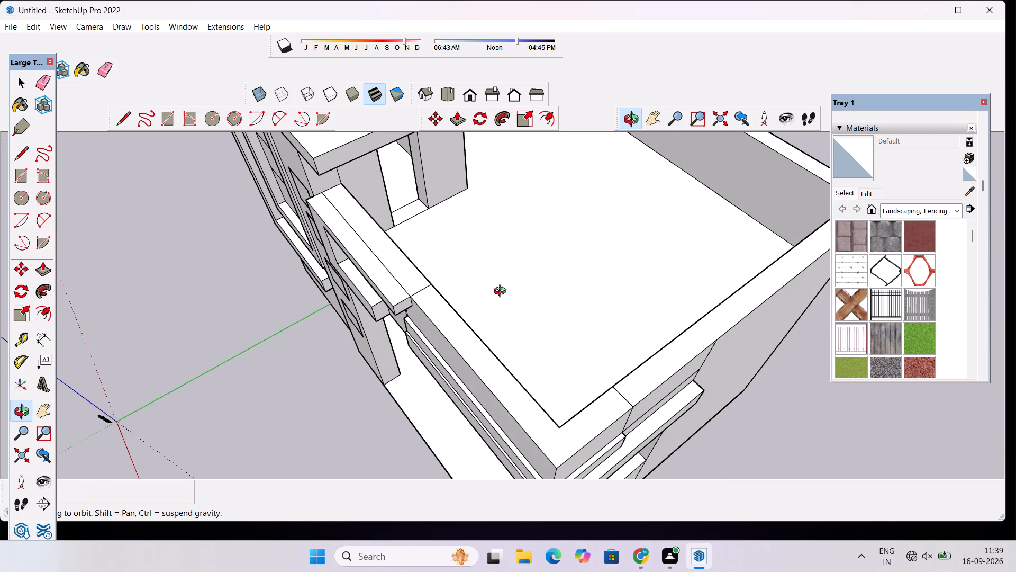
scroll(509, 290, "down", 1)
left_click_drag(568, 297, 518, 308)
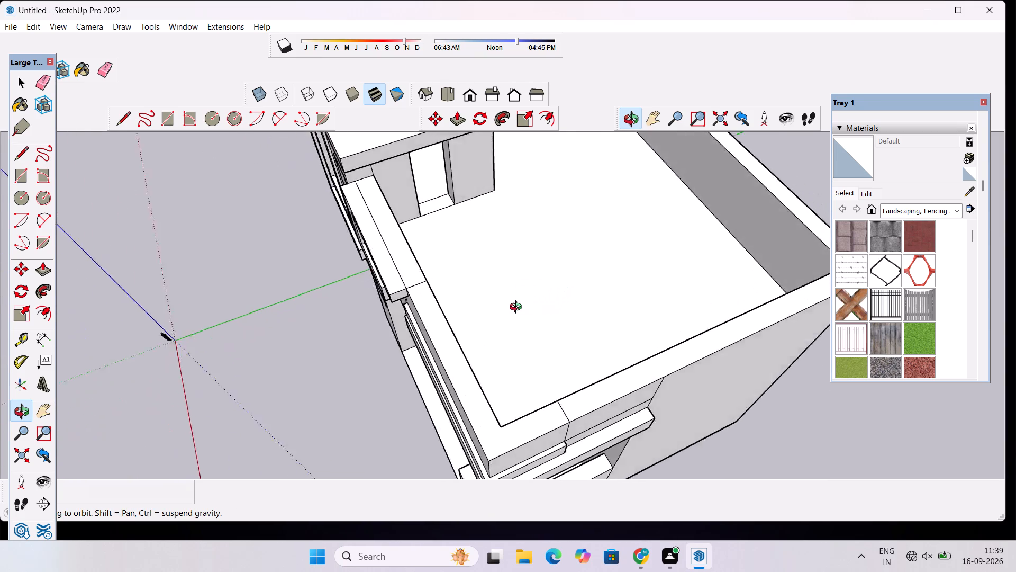
left_click_drag(518, 308, 482, 308)
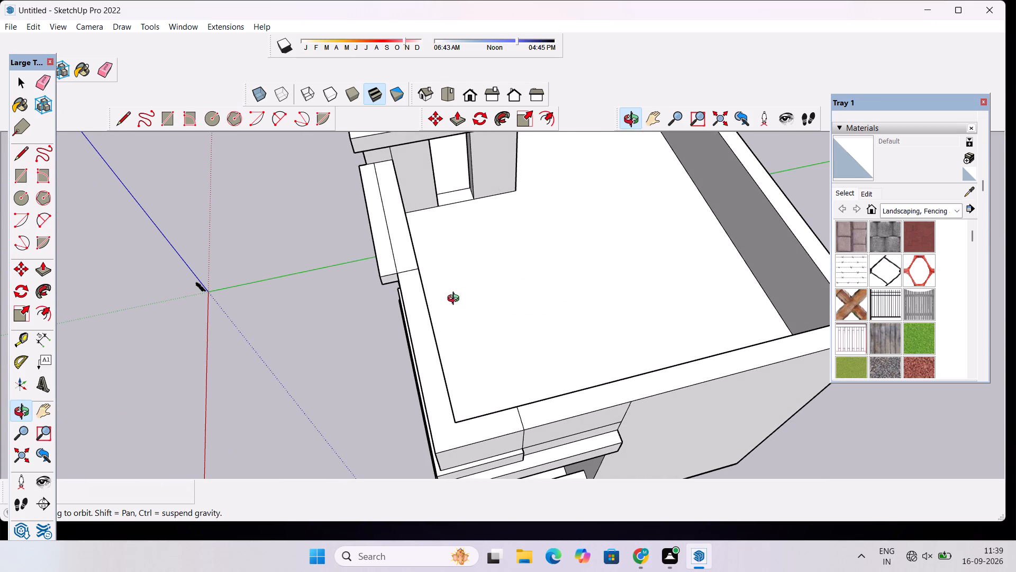
scroll(386, 325, "up", 2)
left_click_drag(482, 307, 397, 319)
scroll(382, 315, "down", 4)
left_click_drag(378, 315, 504, 318)
scroll(505, 317, "down", 5)
left_click_drag(385, 356, 480, 359)
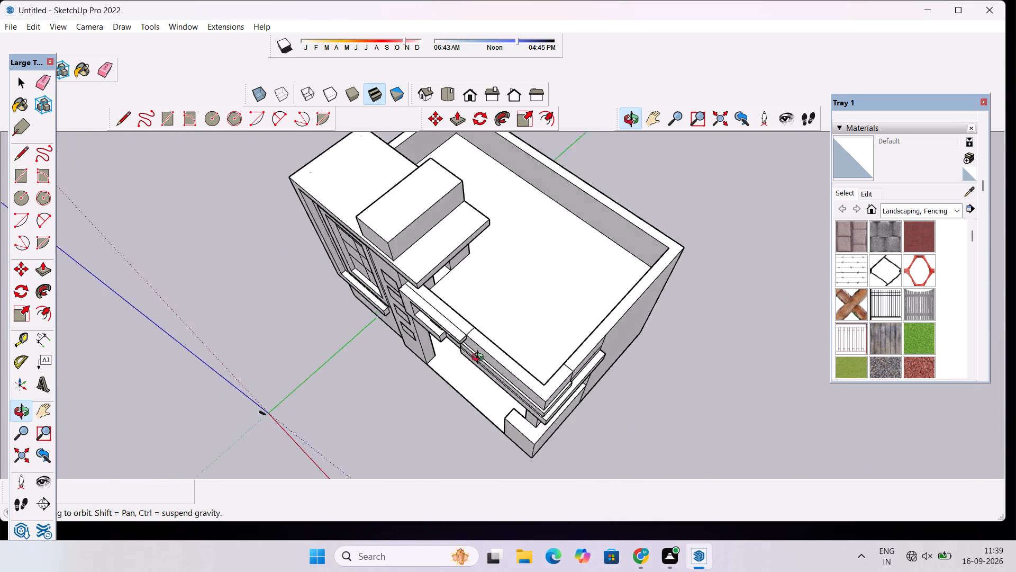
left_click_drag(480, 359, 566, 297)
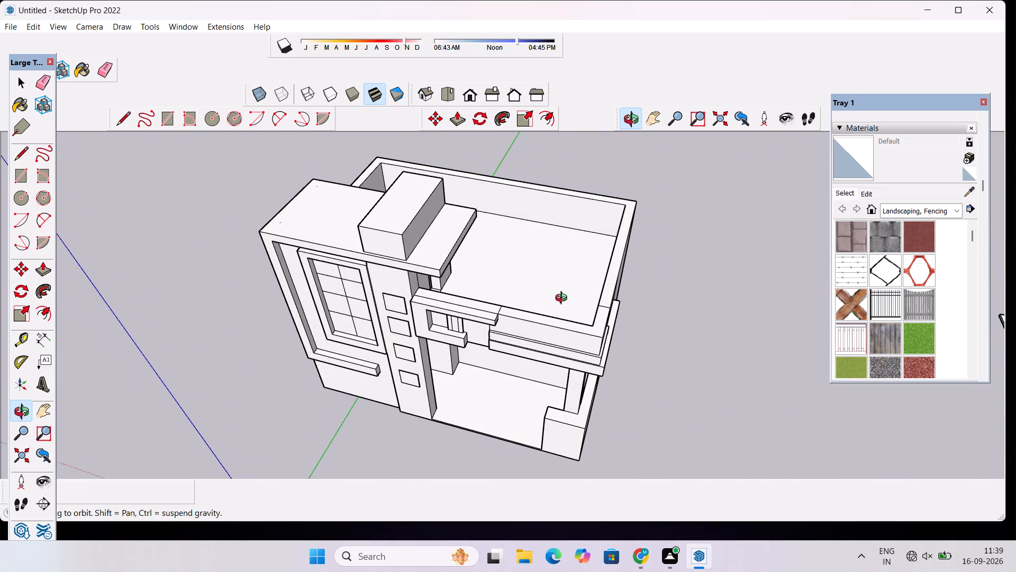
scroll(520, 307, "up", 4)
left_click_drag(504, 350, 554, 335)
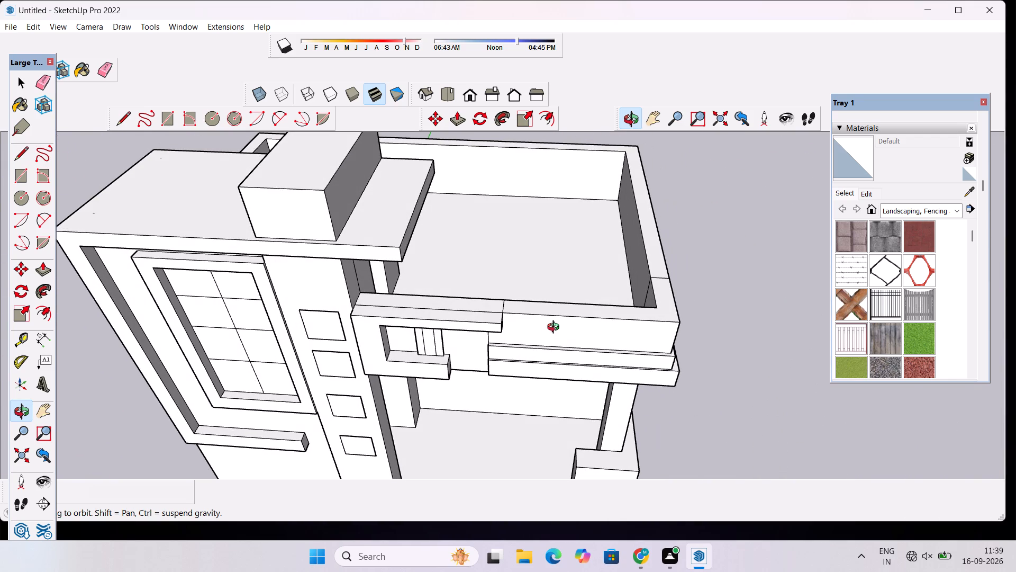
left_click_drag(573, 328, 529, 333, "shift")
left_click_drag(592, 341, 575, 346)
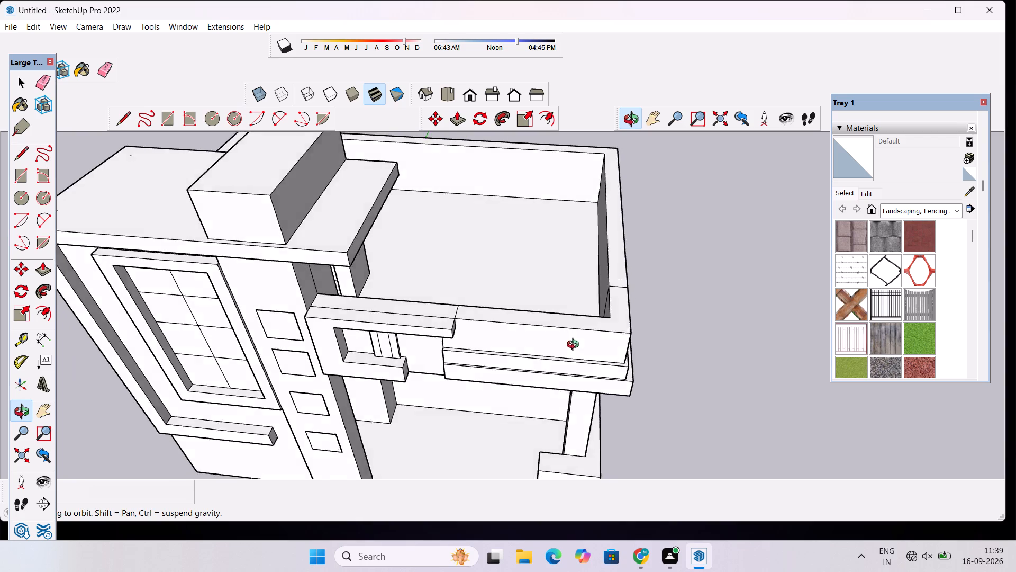
left_click_drag(575, 346, 545, 350)
left_click_drag(562, 359, 621, 332)
left_click_drag(665, 308, 604, 336, "shift")
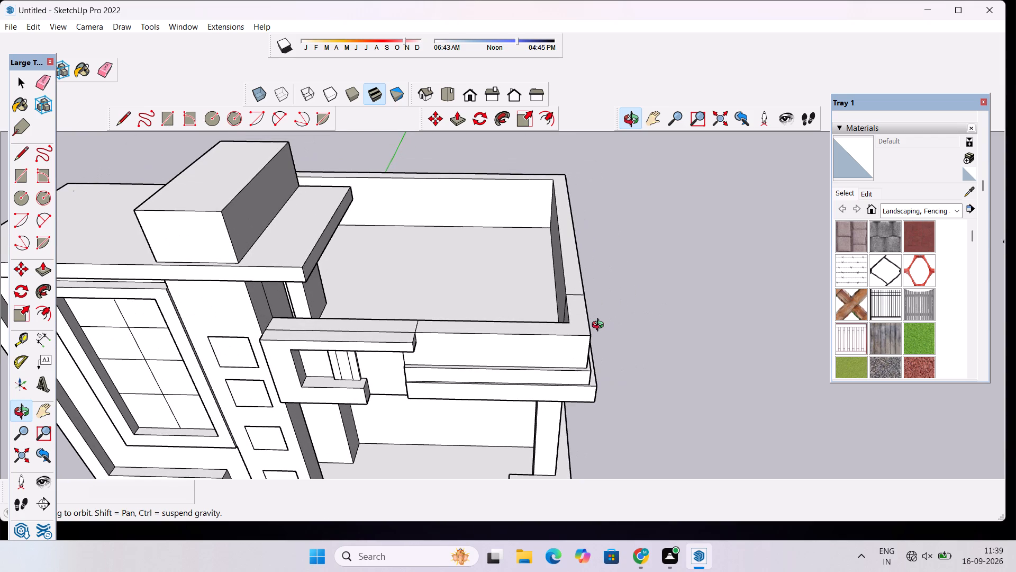
scroll(598, 326, "up", 3)
left_click_drag(592, 344, 507, 359)
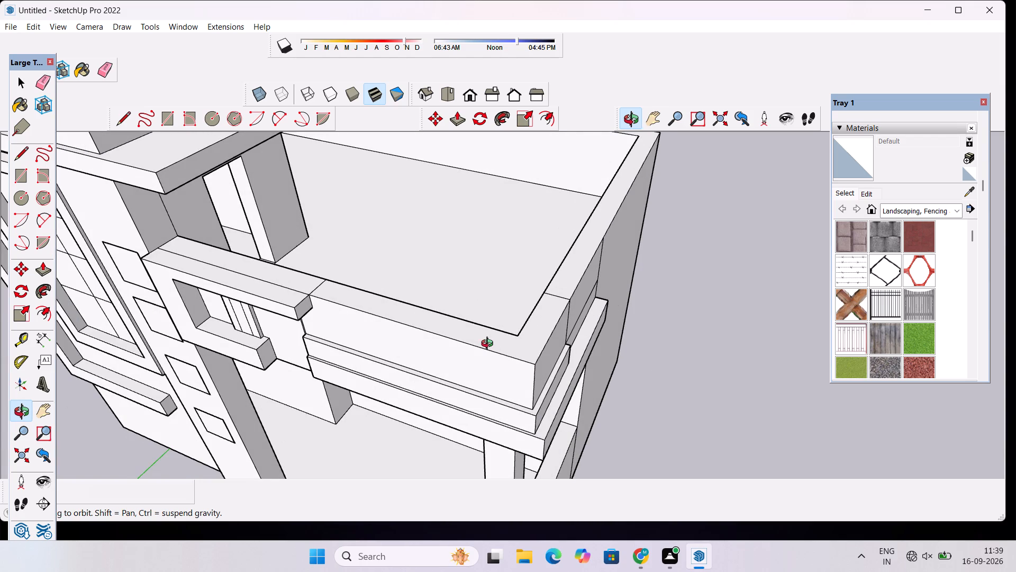
scroll(489, 344, "up", 1)
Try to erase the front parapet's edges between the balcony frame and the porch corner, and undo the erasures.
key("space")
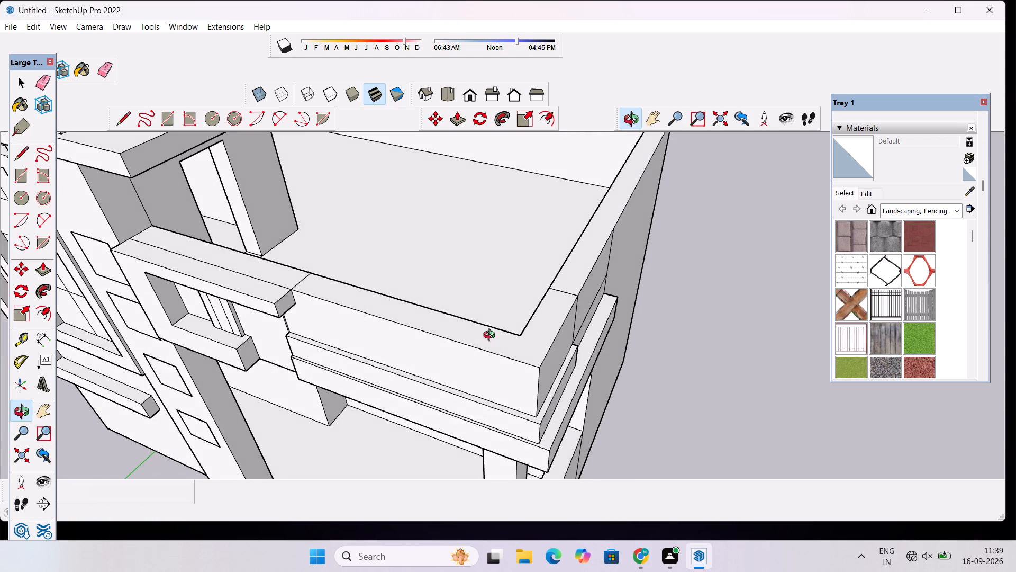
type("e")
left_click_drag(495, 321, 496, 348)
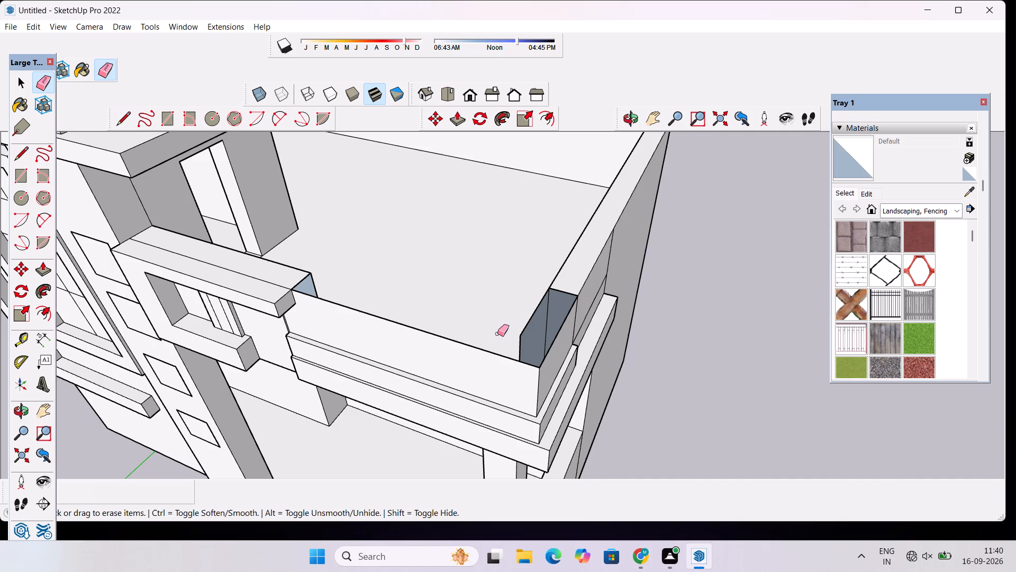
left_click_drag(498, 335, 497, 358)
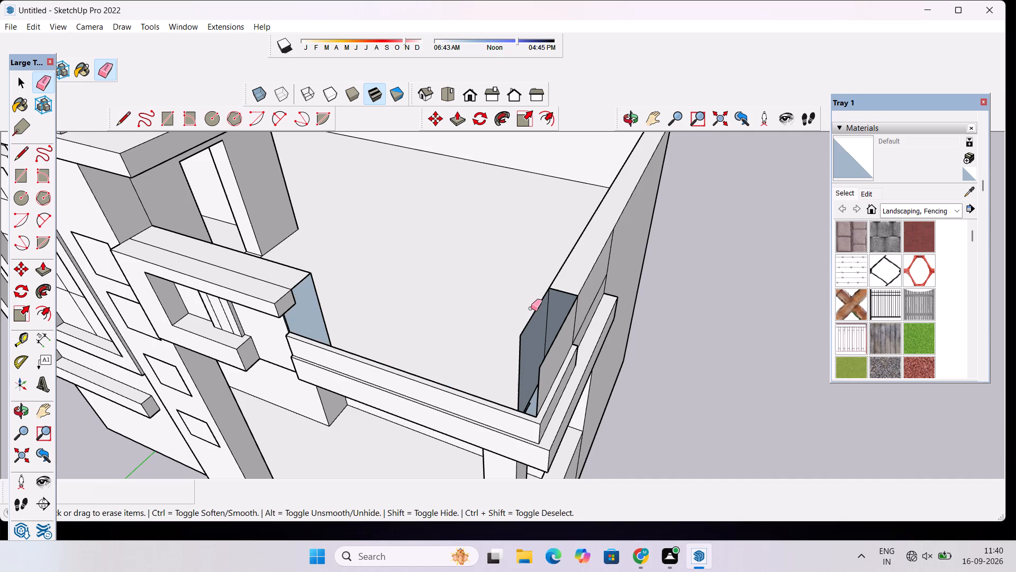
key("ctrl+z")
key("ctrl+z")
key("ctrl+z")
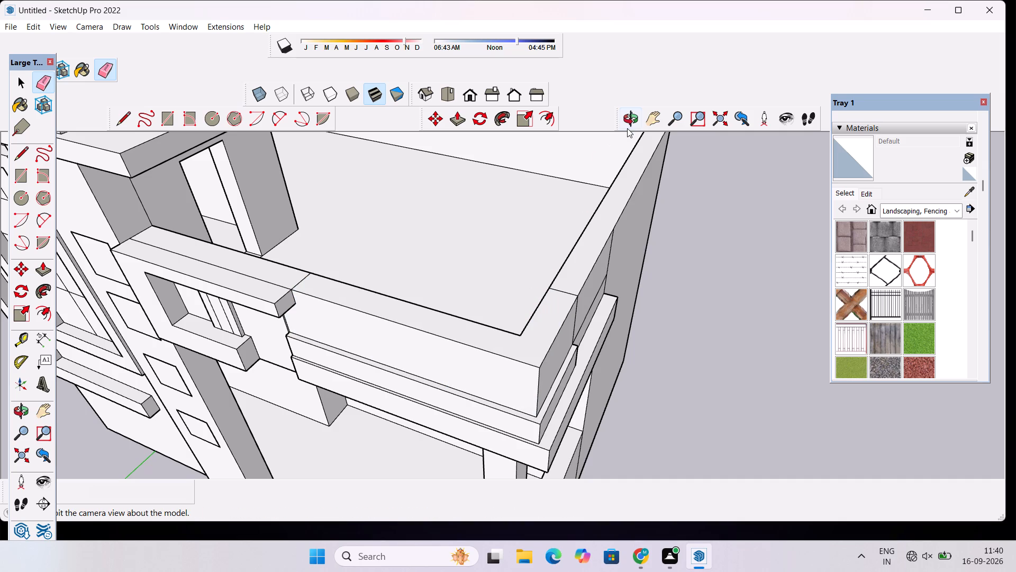
Push the corner segment of the side parapet's inner face outward 5' with Push/Pull, between the dividing line and front parapet.
left_click(629, 125)
left_click_drag(491, 248, 697, 294)
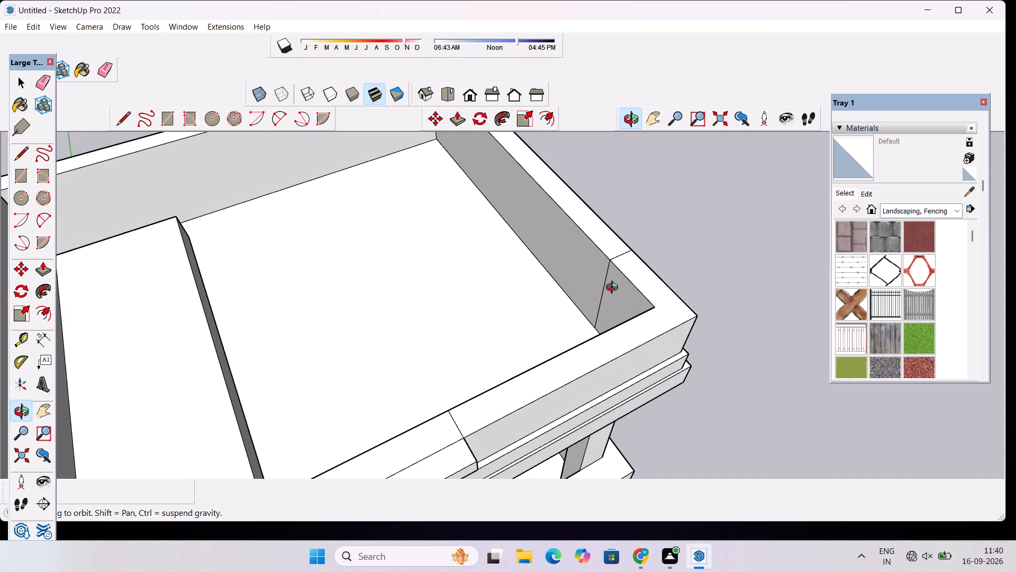
scroll(614, 289, "down", 1)
left_click_drag(567, 324, 782, 336)
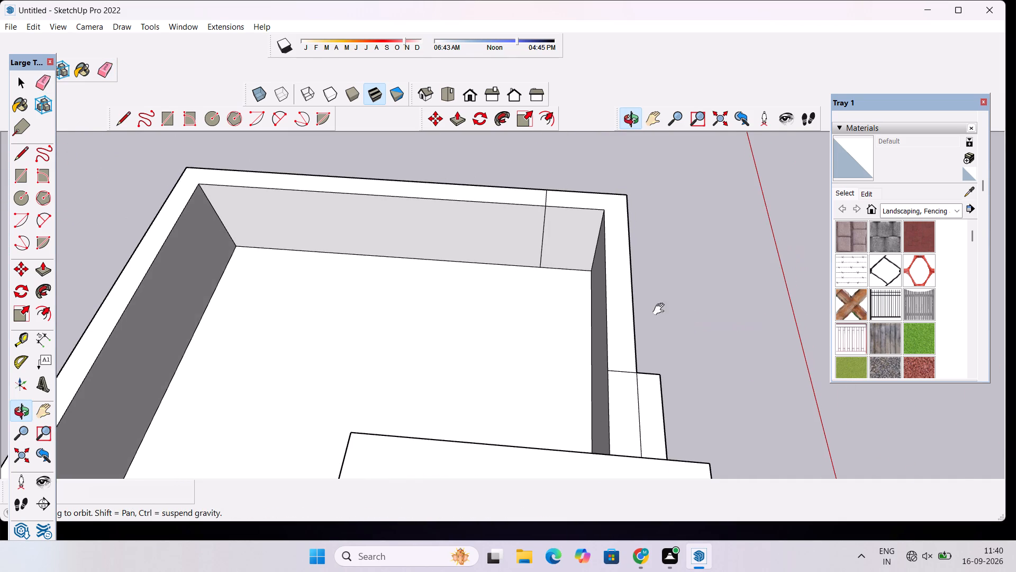
left_click_drag(659, 310, 647, 360, "shift")
scroll(578, 254, "up", 1)
left_click_drag(577, 253, 564, 297, "shift")
key("p")
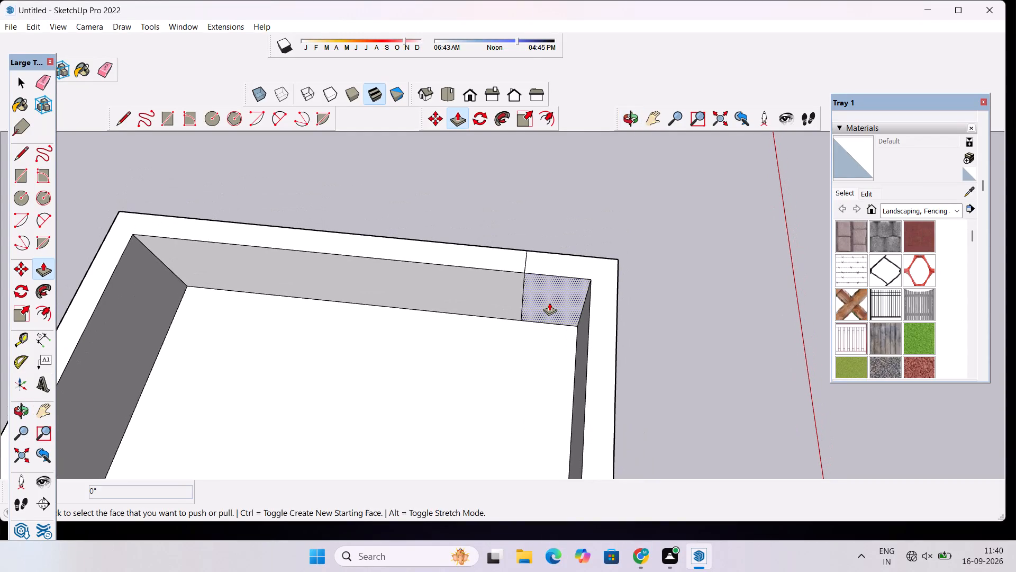
left_click(551, 301)
left_click(534, 261)
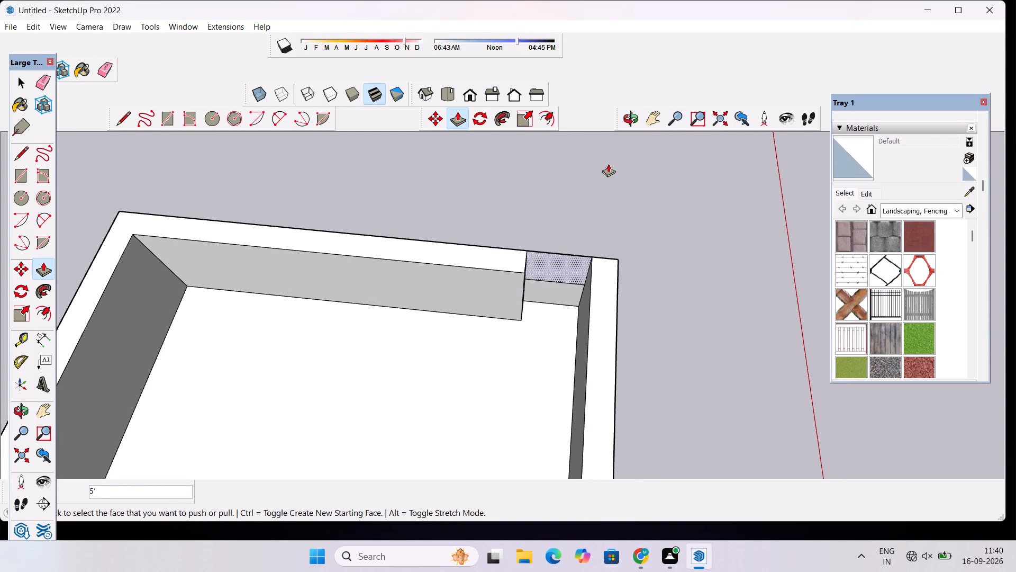
Examine the pushed side parapet segment and the adjoining stepped bands from outside the porch corner.
left_click(634, 127)
left_click_drag(631, 259, 260, 249)
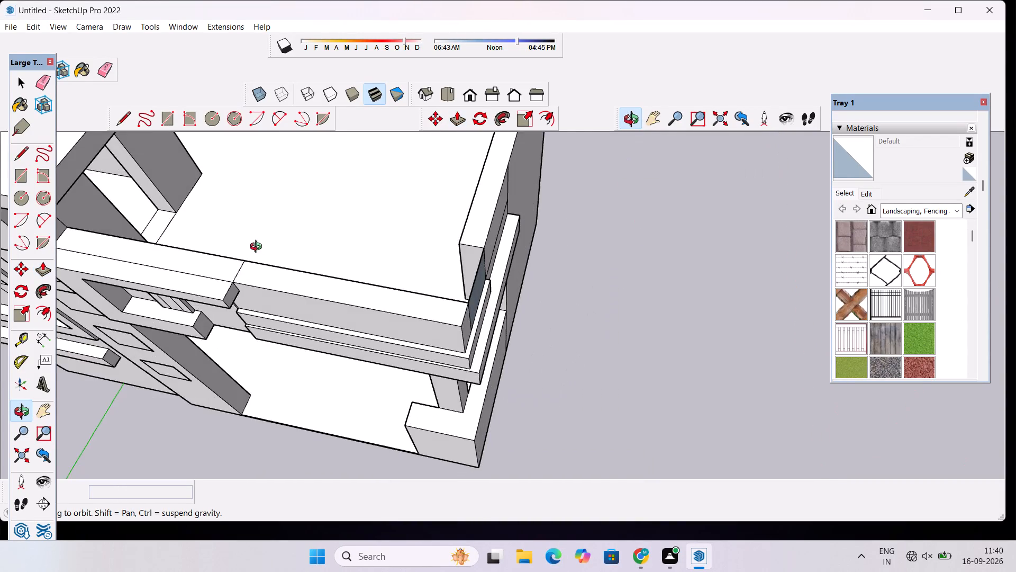
scroll(278, 257, "down", 5)
left_click_drag(418, 292, 340, 240)
scroll(343, 225, "up", 5)
left_click_drag(354, 247, 344, 323)
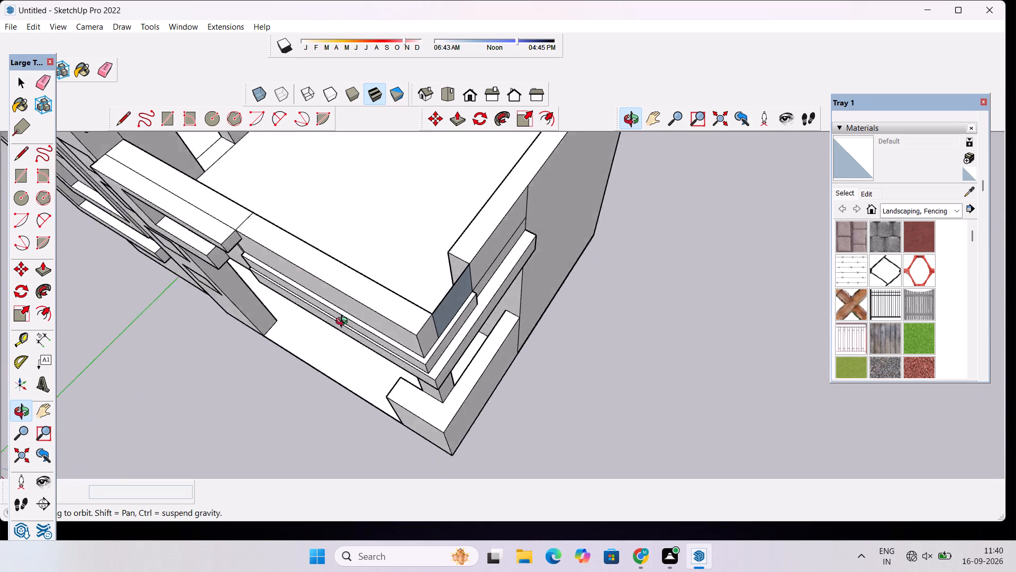
Examine the front parapet's outer face, its stepped bands and the pushed side parapet segment from around the porch corner.
left_click_drag(344, 323, 161, 312)
left_click_drag(376, 262, 511, 212)
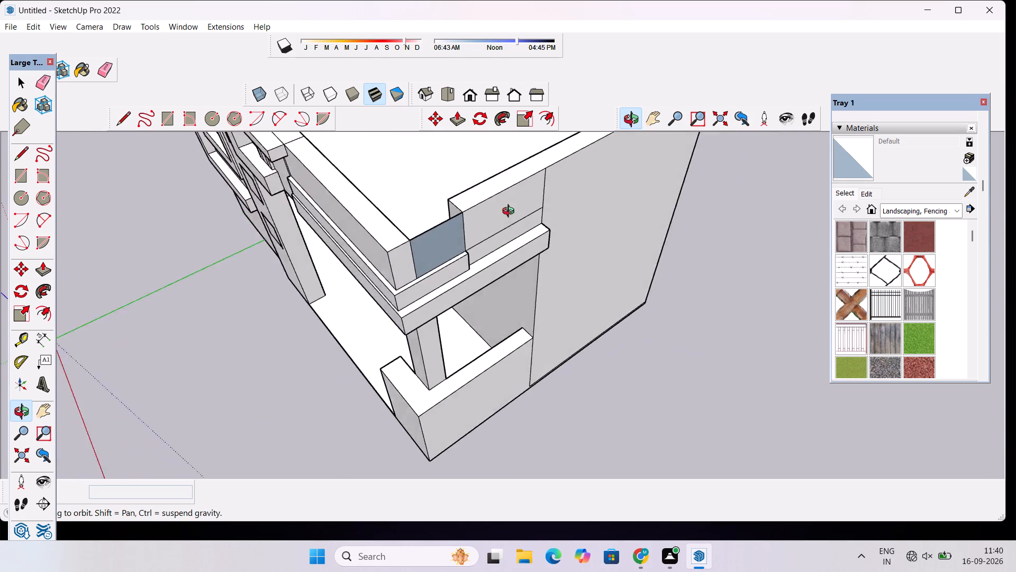
left_click_drag(511, 212, 581, 177)
scroll(424, 254, "up", 4)
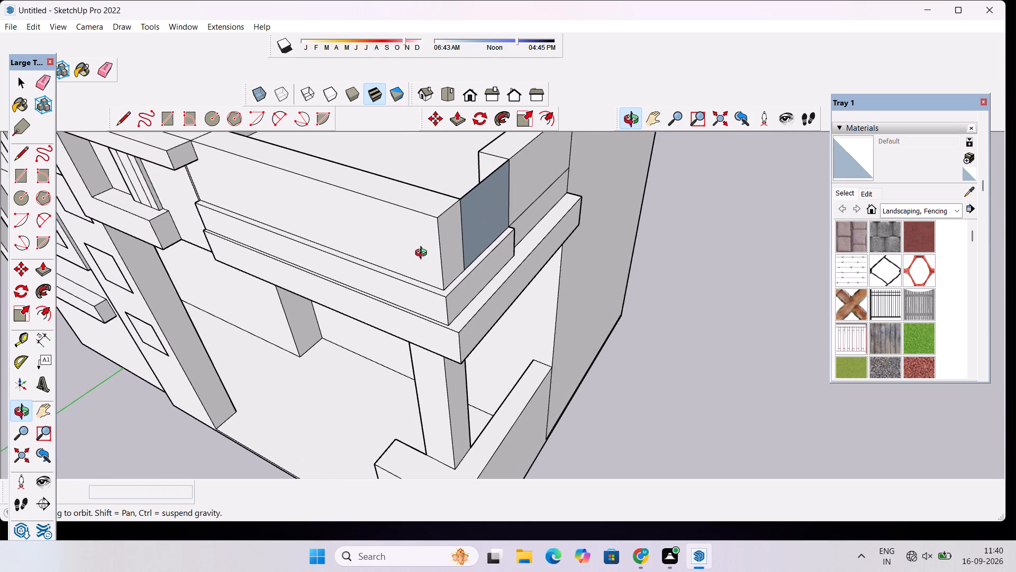
left_click_drag(474, 249, 137, 296)
left_click_drag(377, 177, 440, 281)
left_click_drag(275, 248, 456, 211)
left_click_drag(370, 279, 469, 211)
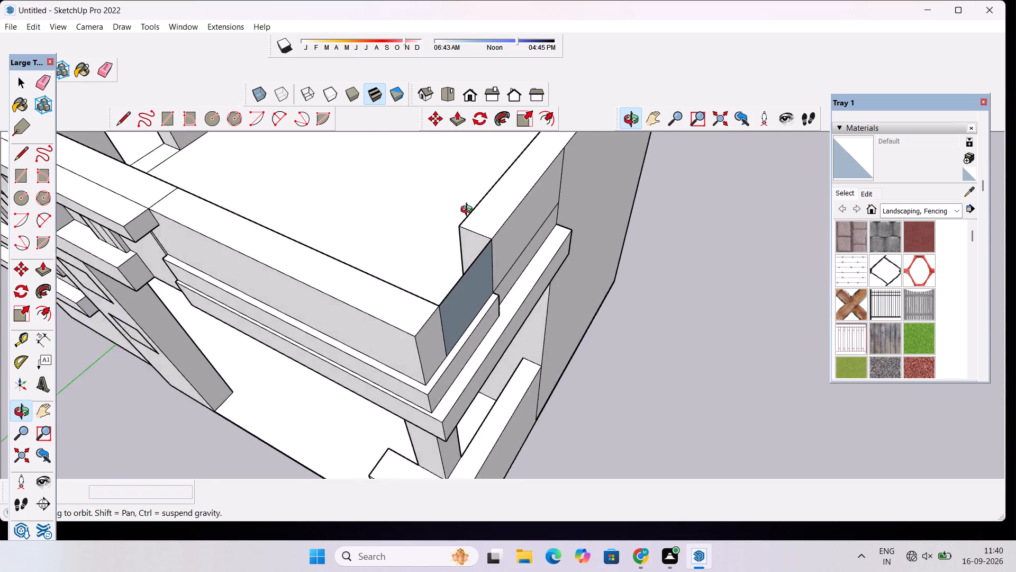
left_click_drag(469, 211, 491, 194)
scroll(532, 177, "down", 4)
Measure the height of the front parapet's outer face at the porch corner, from the upper band to its top edge.
key("t")
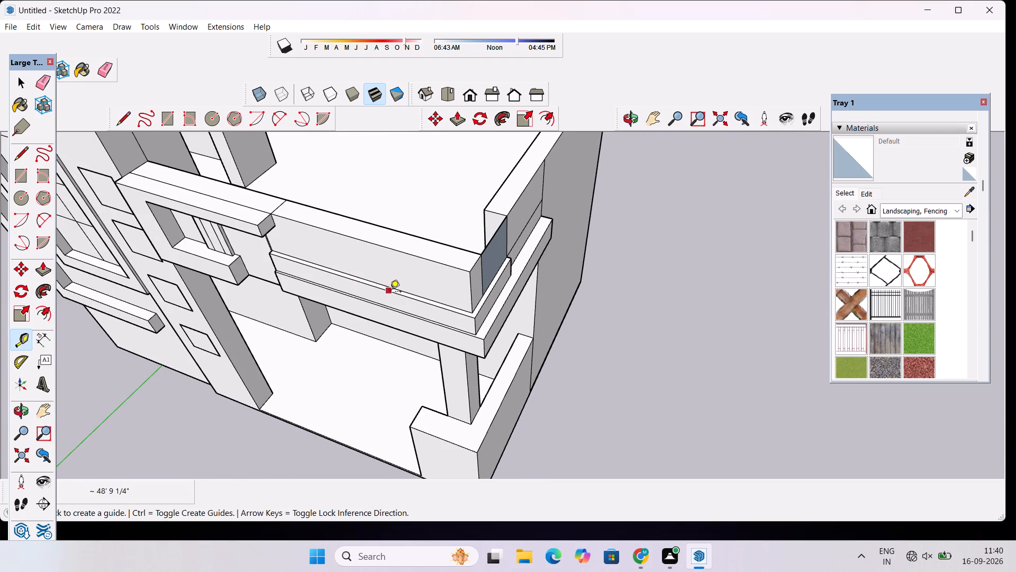
key("space")
left_click(44, 339)
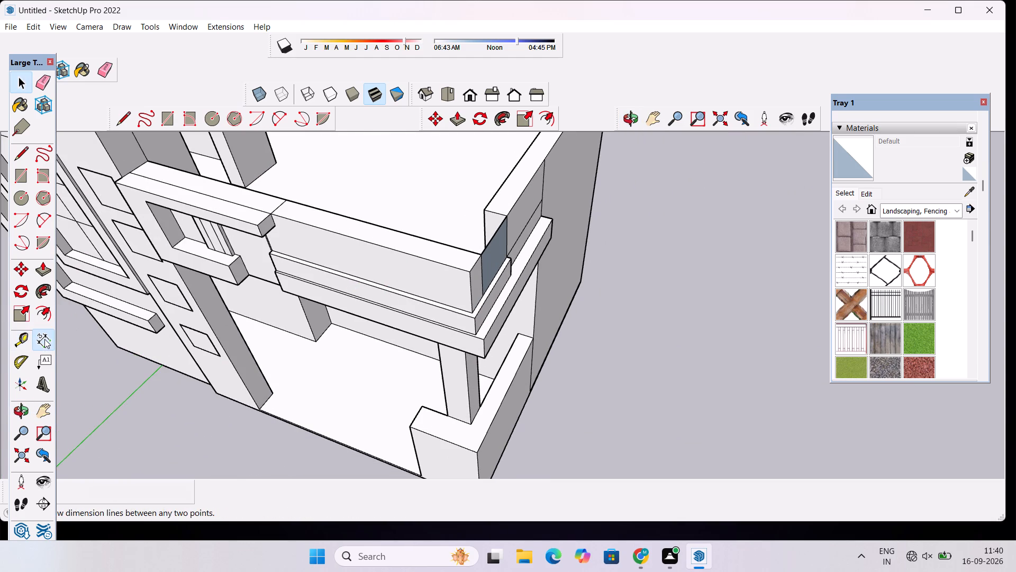
left_click(470, 311)
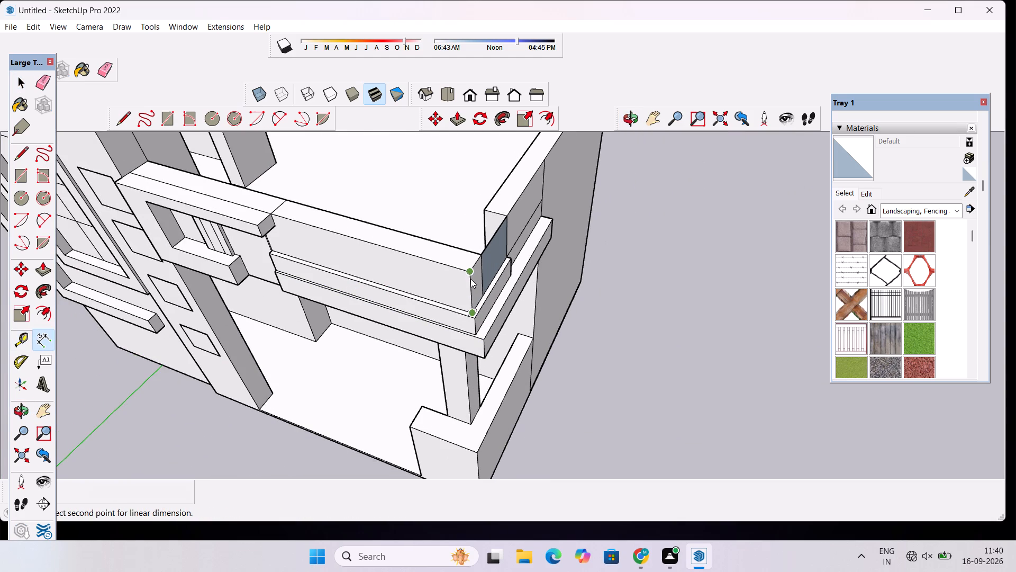
left_click(469, 272)
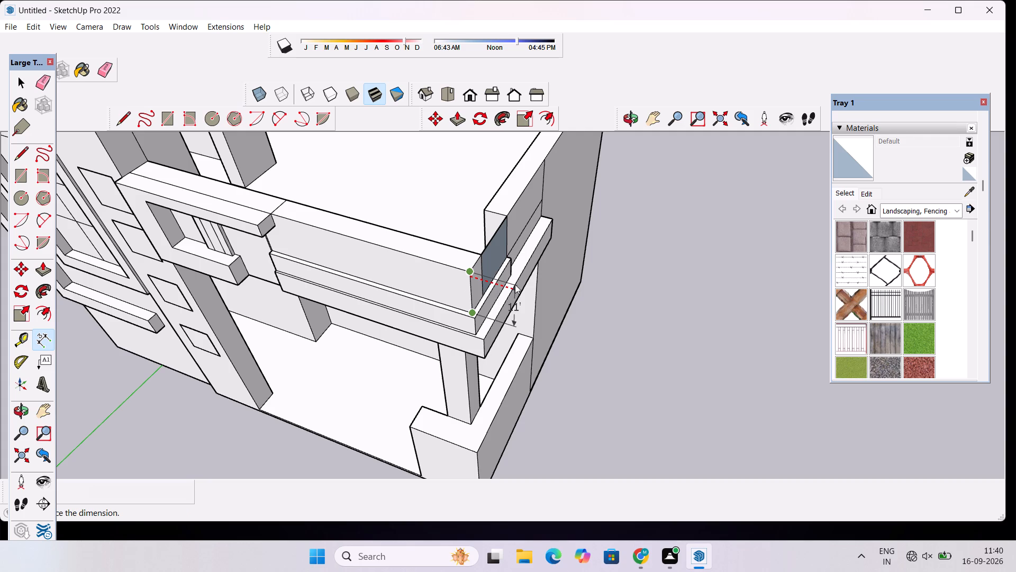
key("space")
Place a guide 11' below the top inner edge of the front parapet, parallel to it on the inner face.
left_click(633, 117)
left_click_drag(621, 221, 365, 279)
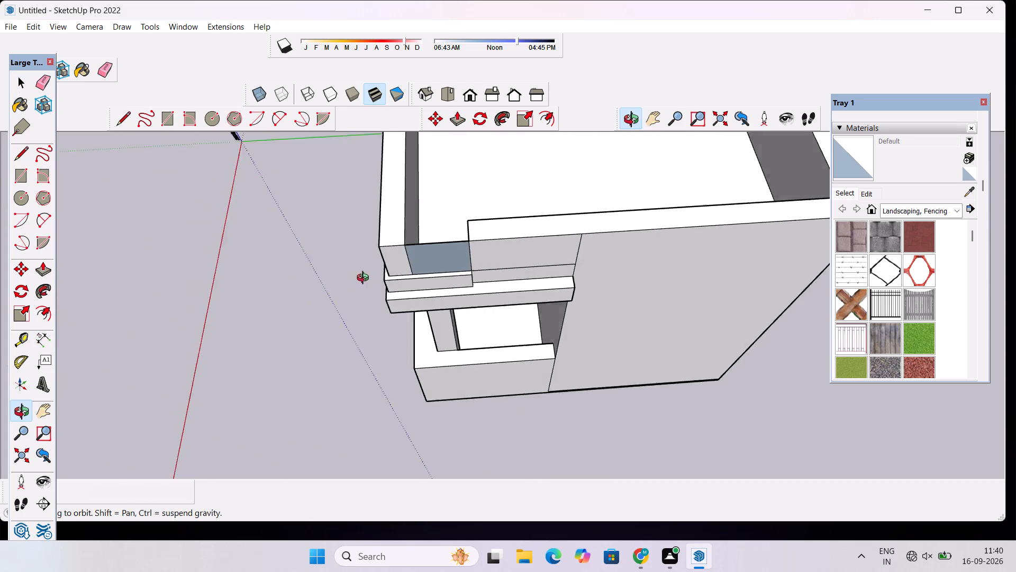
left_click_drag(365, 279, 357, 279)
scroll(440, 255, "down", 1)
left_click_drag(484, 252, 502, 303, "shift")
left_click_drag(546, 293, 438, 305)
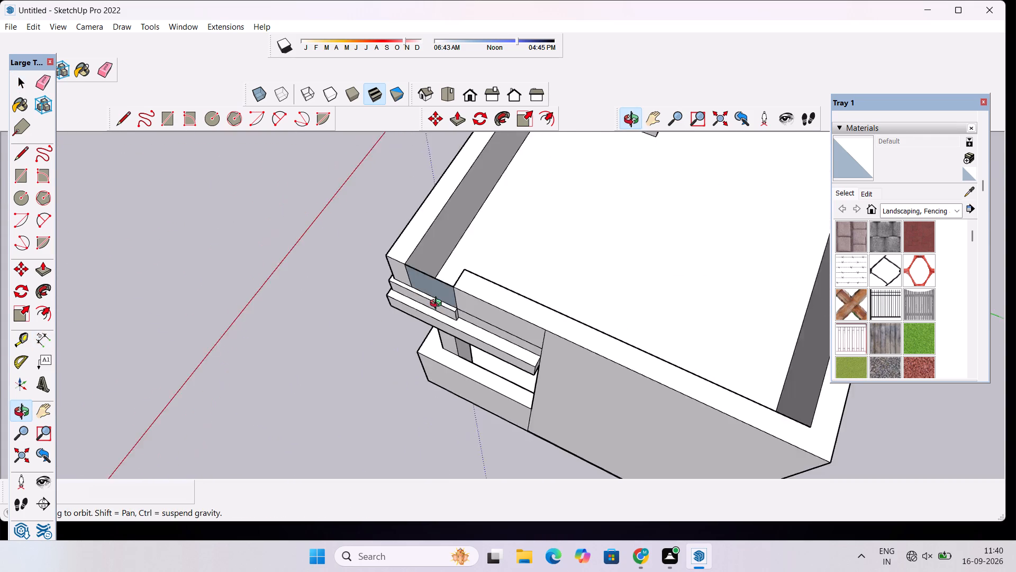
left_click_drag(438, 305, 417, 302)
left_click_drag(434, 226, 471, 285)
scroll(473, 291, "up", 2, "shift")
left_click_drag(491, 303, 448, 297, "shift")
scroll(450, 283, "down", 2)
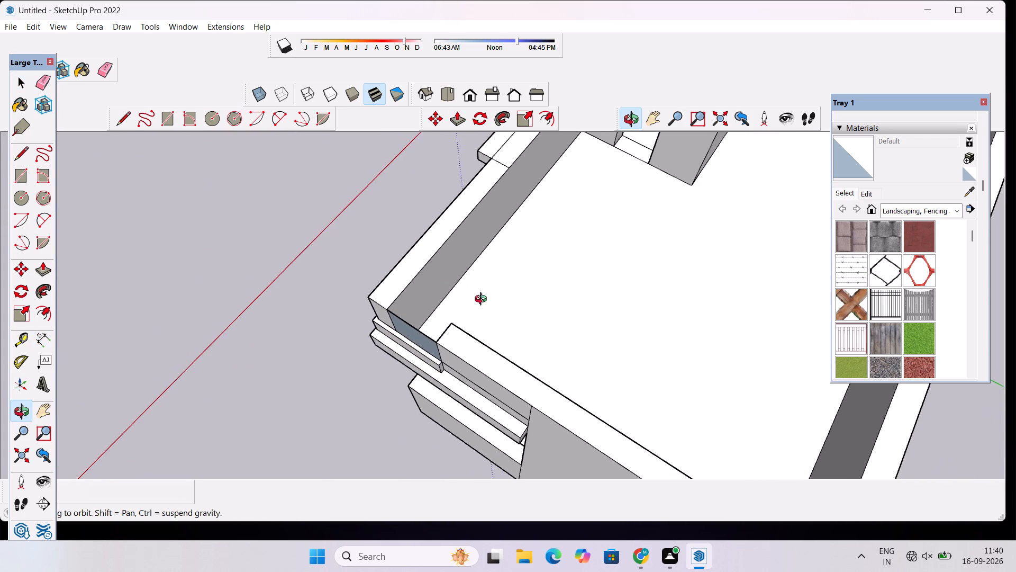
left_click_drag(462, 305, 428, 289)
left_click_drag(441, 244, 491, 293)
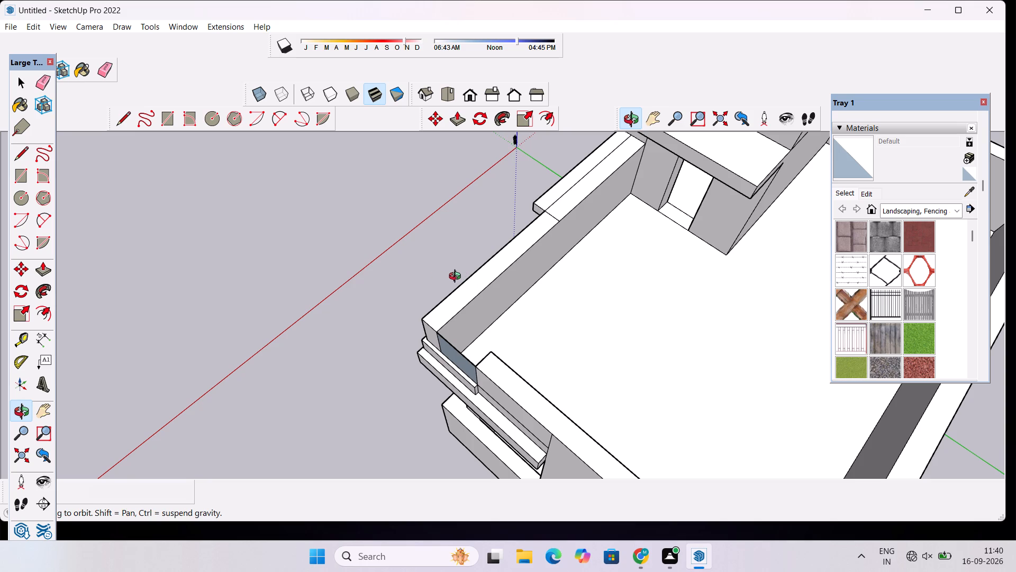
scroll(419, 276, "up", 3)
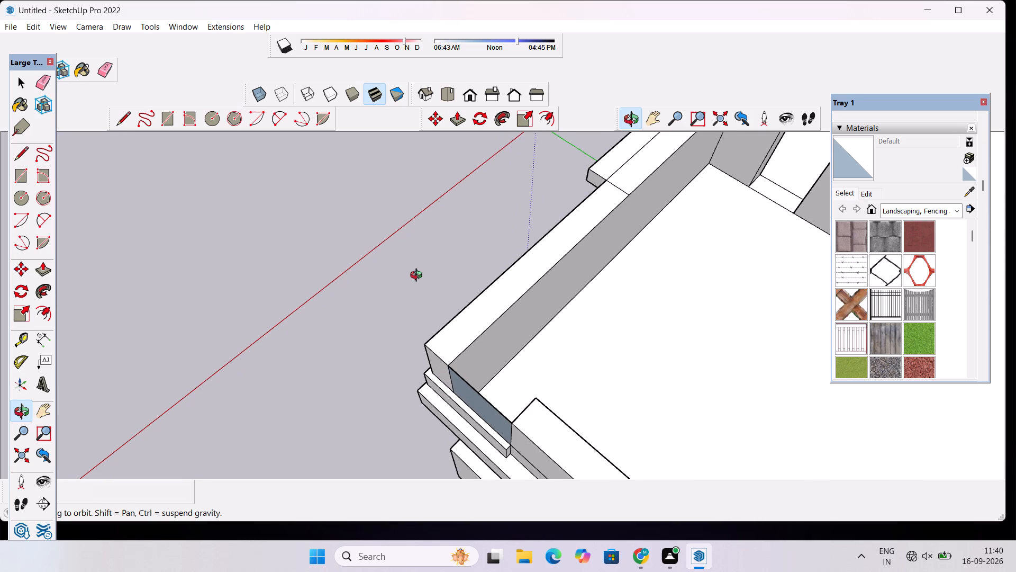
key("t")
left_click(494, 324)
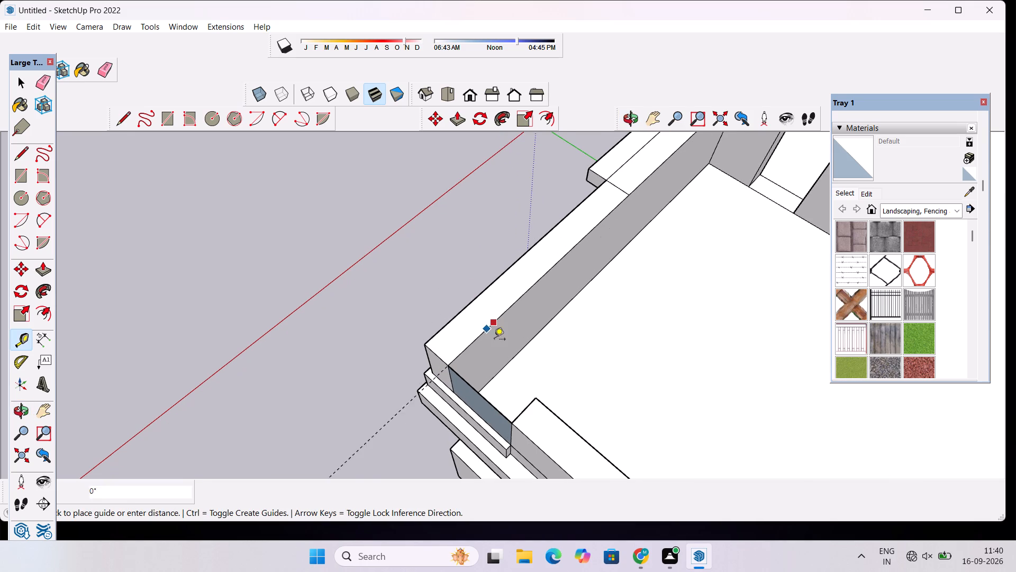
type("11'")
key("Return")
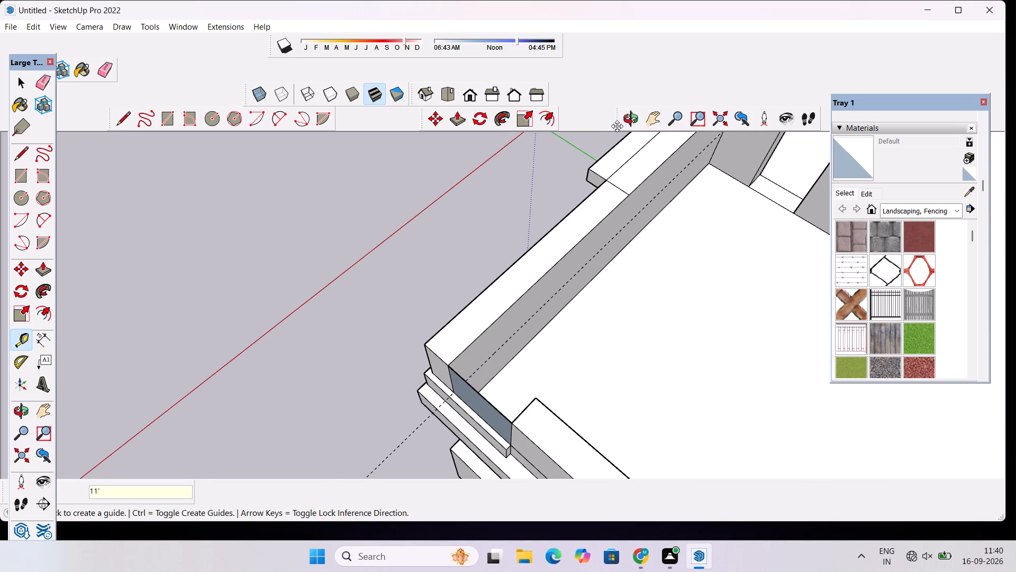
Draw an 82' line along the guide across the front parapet's inner face, from the open corner to the roof room wall.
left_click(629, 117)
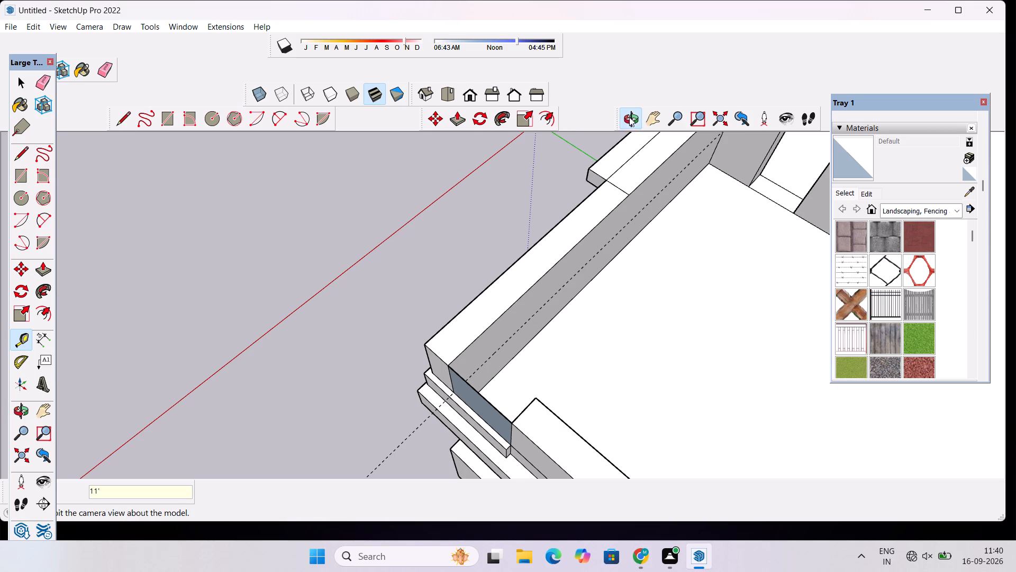
left_click_drag(640, 254, 498, 233)
scroll(496, 251, "down", 3)
left_click_drag(431, 291, 394, 275)
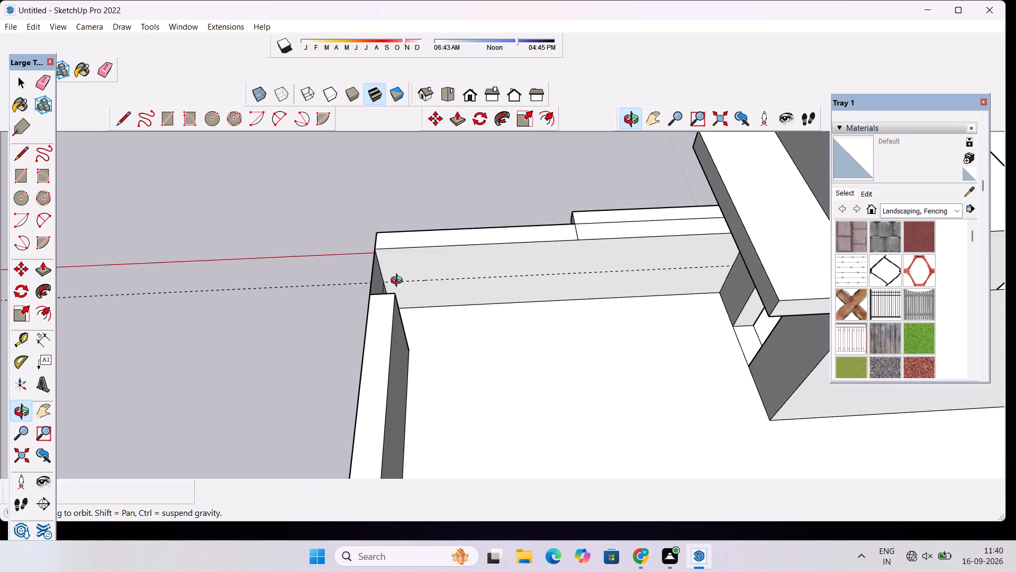
scroll(399, 282, "up", 3)
key("l")
scroll(404, 281, "up", 3)
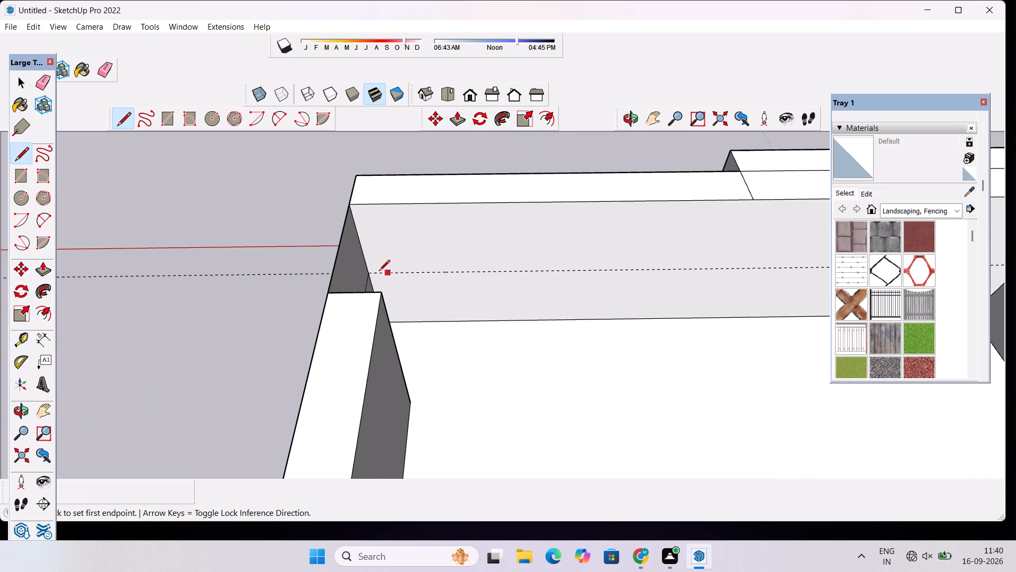
left_click(369, 273)
scroll(474, 278, "down", 4)
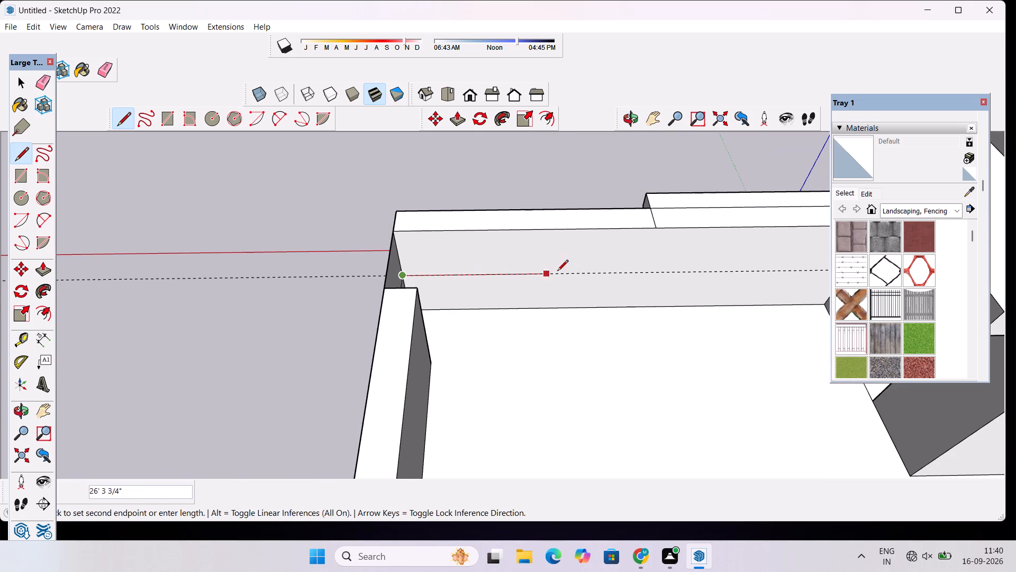
scroll(636, 261, "down", 6)
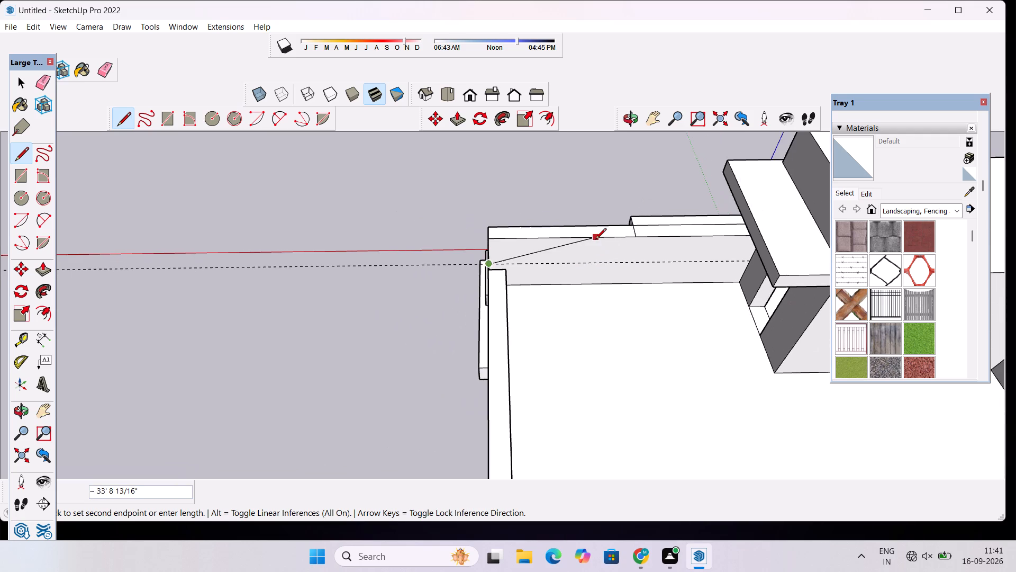
scroll(595, 240, "up", 3)
scroll(630, 274, "down", 7)
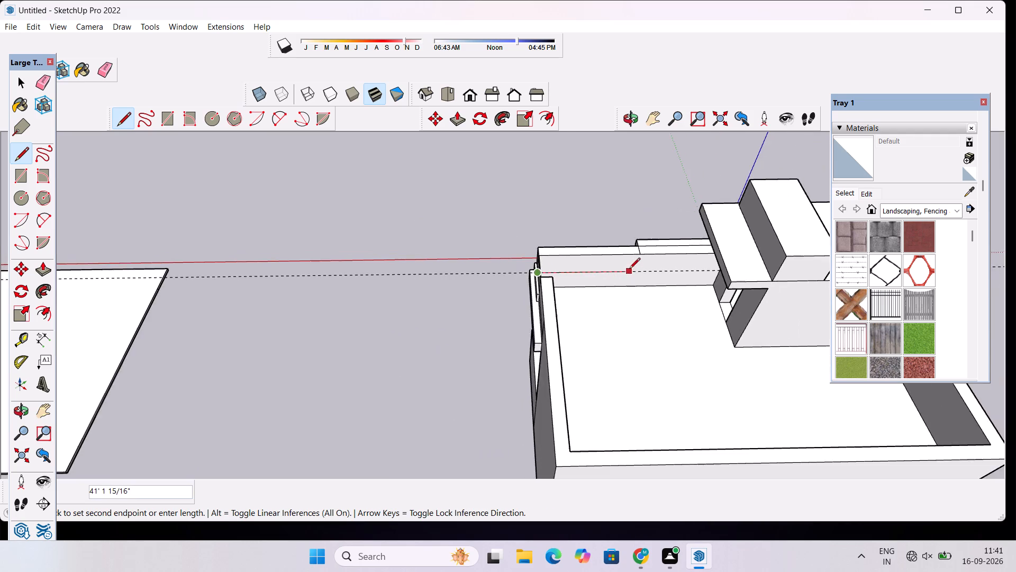
scroll(641, 276, "up", 7)
left_click(802, 266)
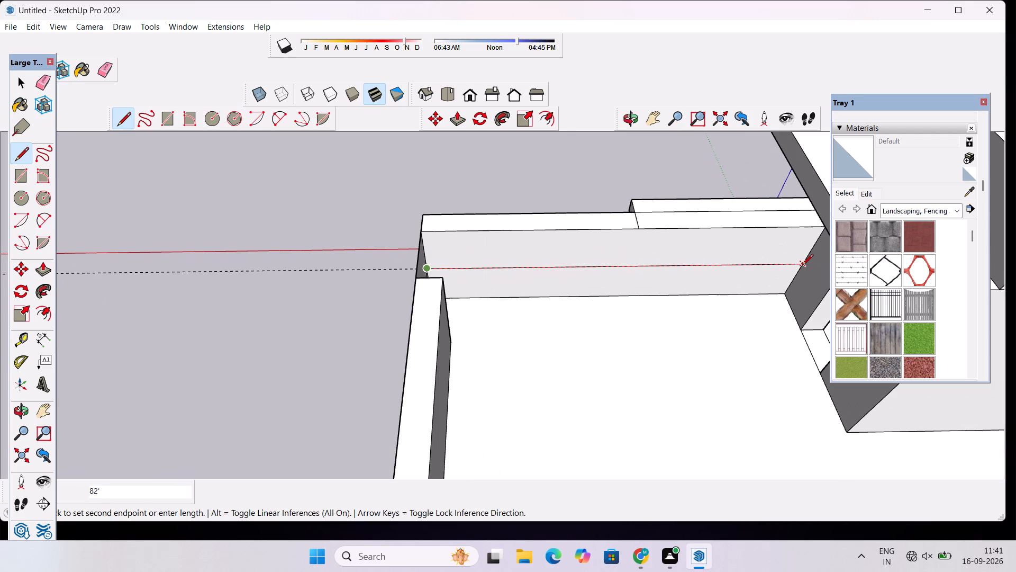
key("space")
Draw an 11' vertical line on the inner face from the parapet top's dividing line down to the horizontal line.
key("l")
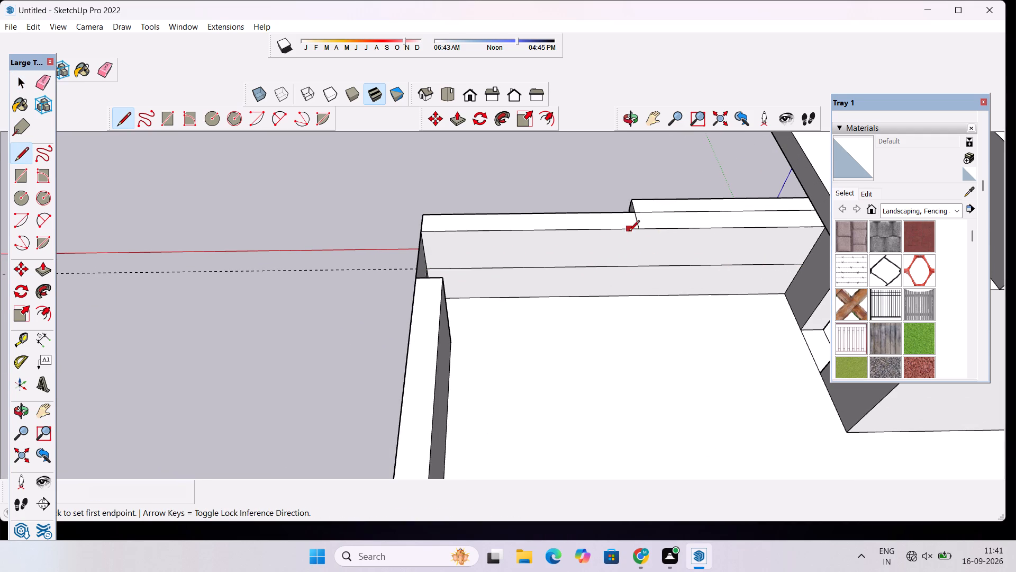
left_click(639, 229)
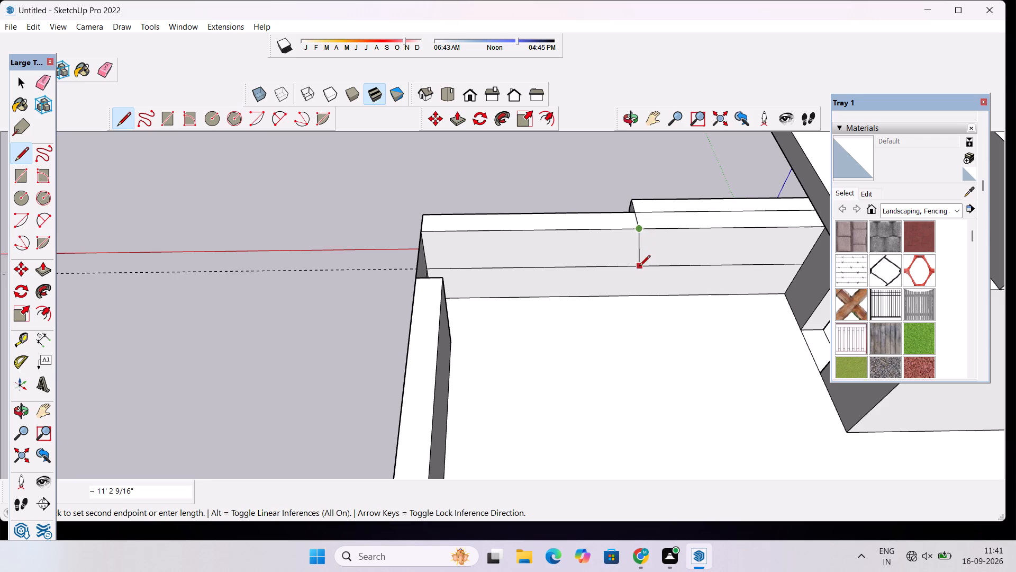
scroll(638, 269, "up", 4)
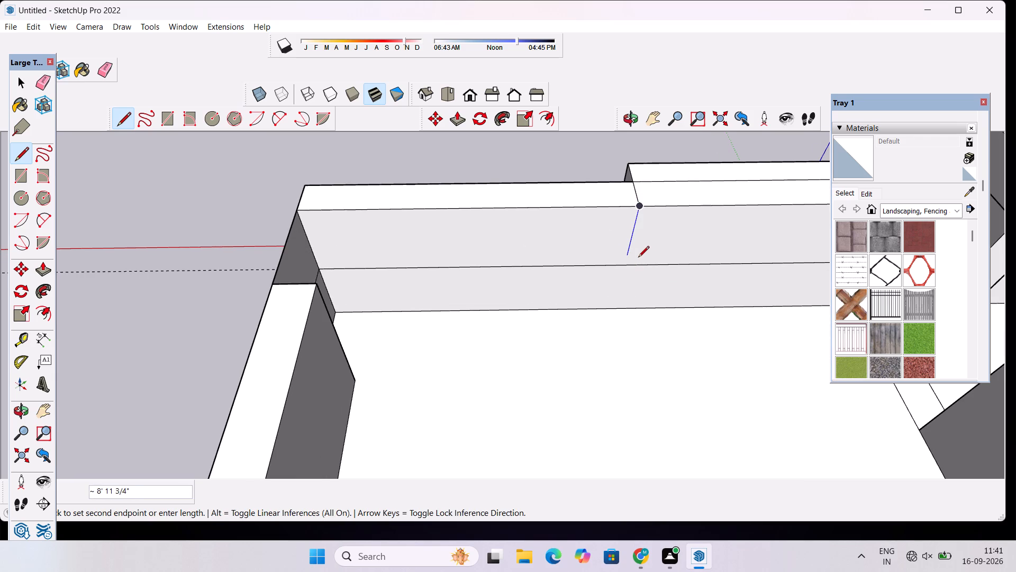
scroll(634, 260, "up", 5)
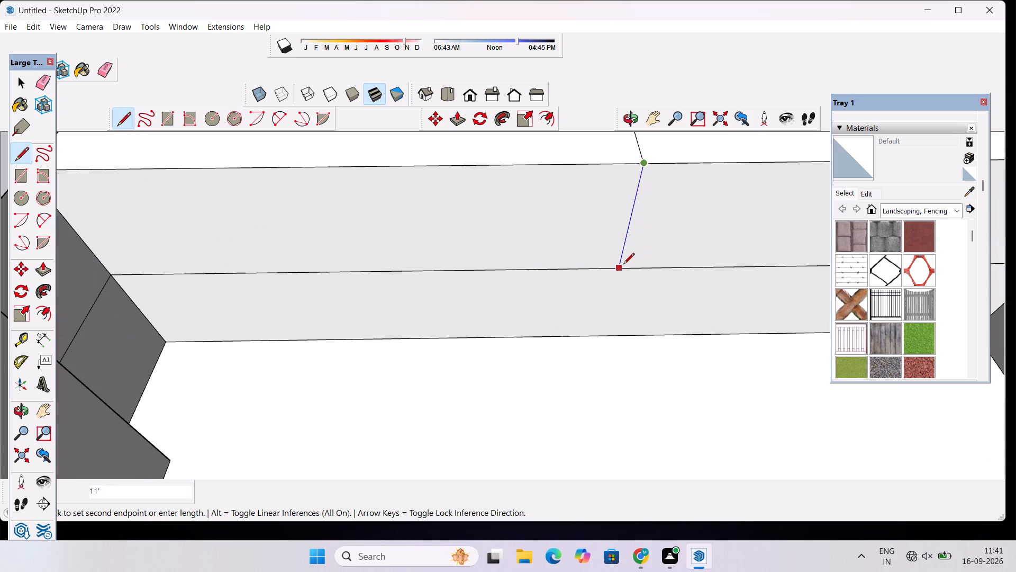
left_click(623, 265)
key("space")
Erase the top edge of the leftover face closing the side parapet's gap beside the front parapet's end.
left_click(624, 121)
left_click_drag(575, 297, 631, 293)
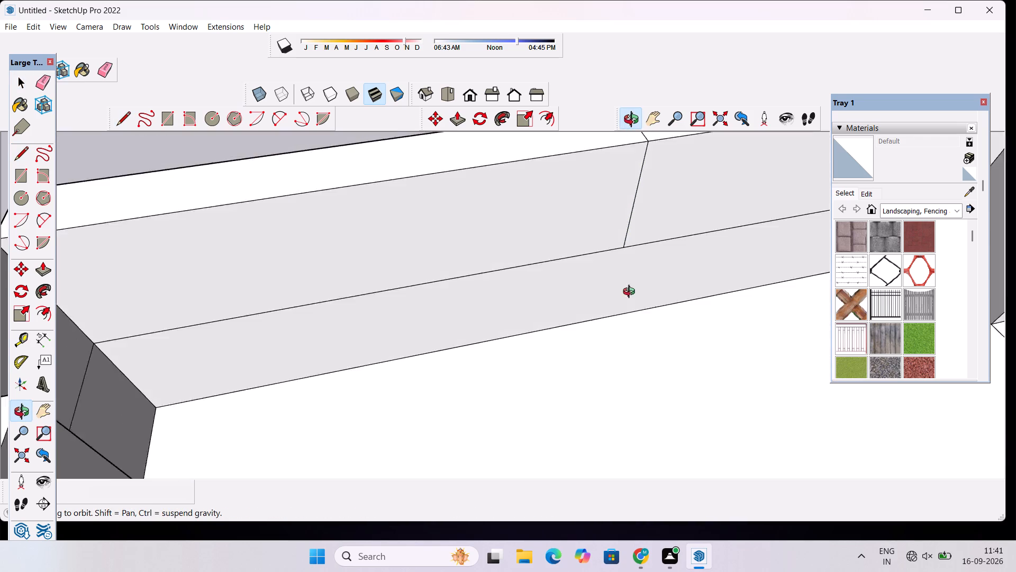
left_click_drag(631, 293, 716, 277)
scroll(648, 315, "down", 6)
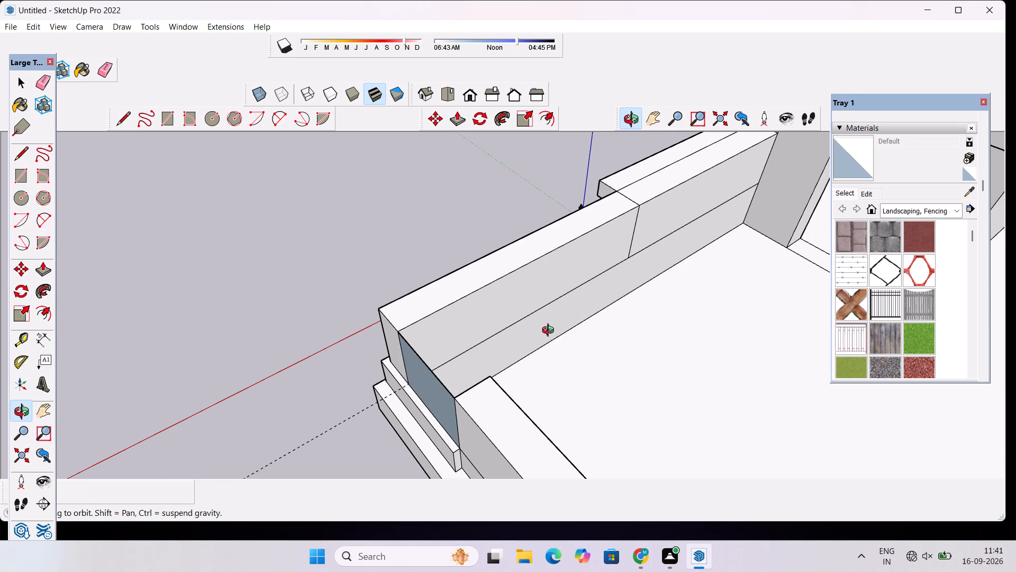
key("space")
key("e")
left_click_drag(433, 355, 429, 370)
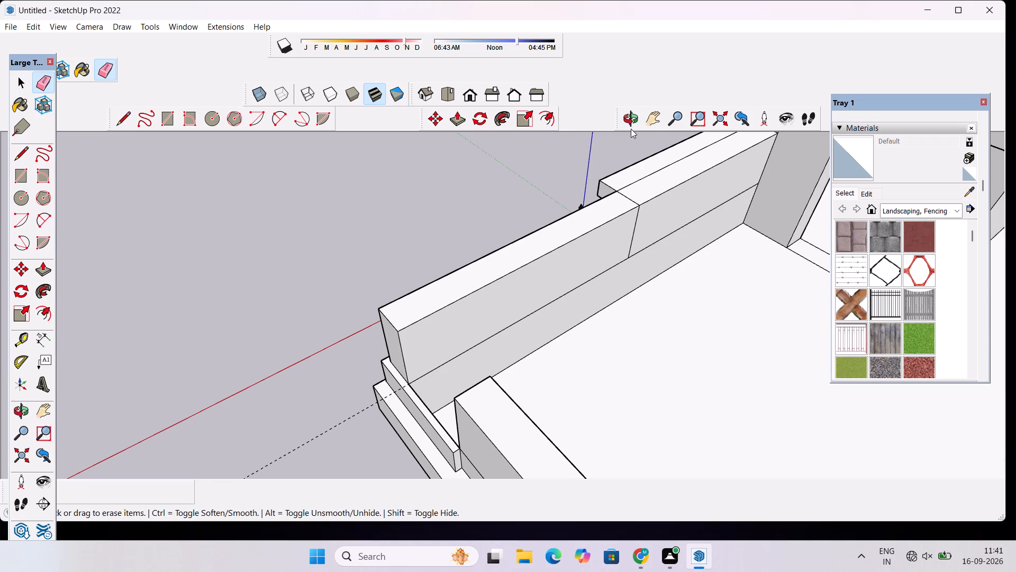
Examine the opened corner and the front parapet's divided inner face, bands and balcony frame from inside and outside.
left_click(625, 116)
left_click_drag(493, 285, 657, 284)
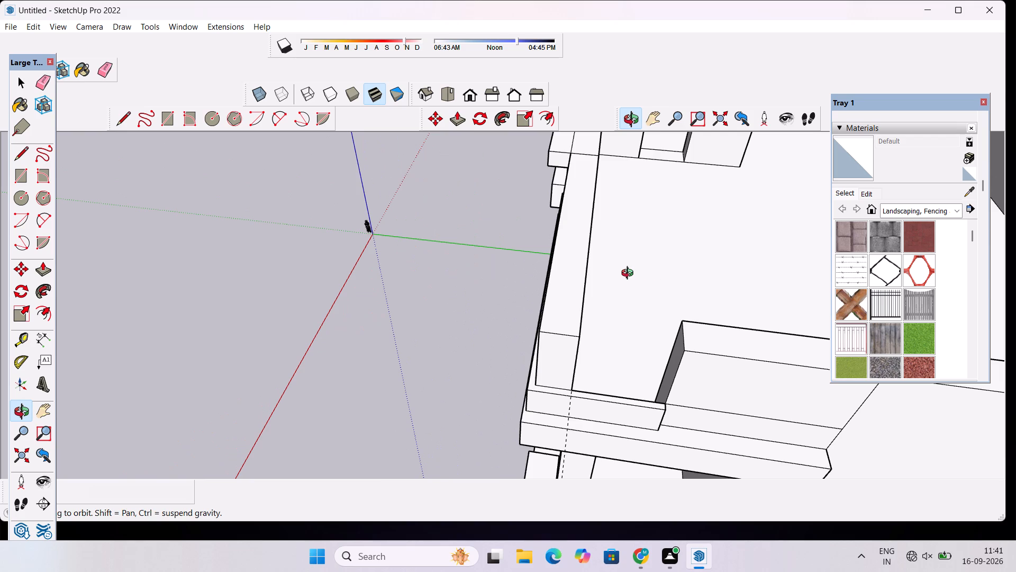
left_click_drag(611, 278, 639, 326, "shift")
scroll(538, 306, "down", 4)
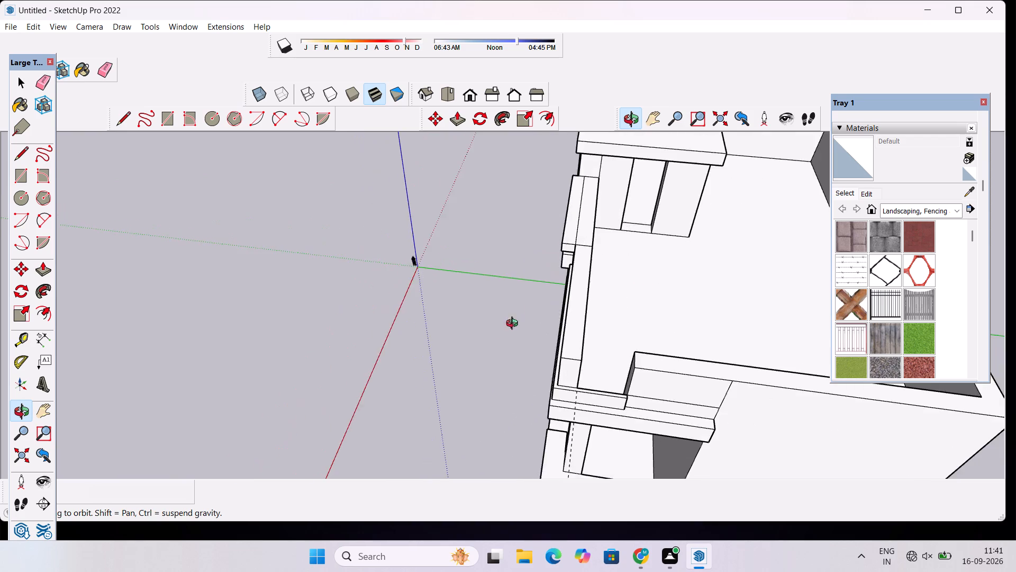
left_click_drag(518, 344, 636, 303)
left_click_drag(660, 282, 496, 304)
left_click_drag(502, 308, 654, 278)
left_click_drag(547, 303, 631, 291)
left_click_drag(625, 289, 569, 402, "shift")
left_click_drag(604, 334, 527, 370)
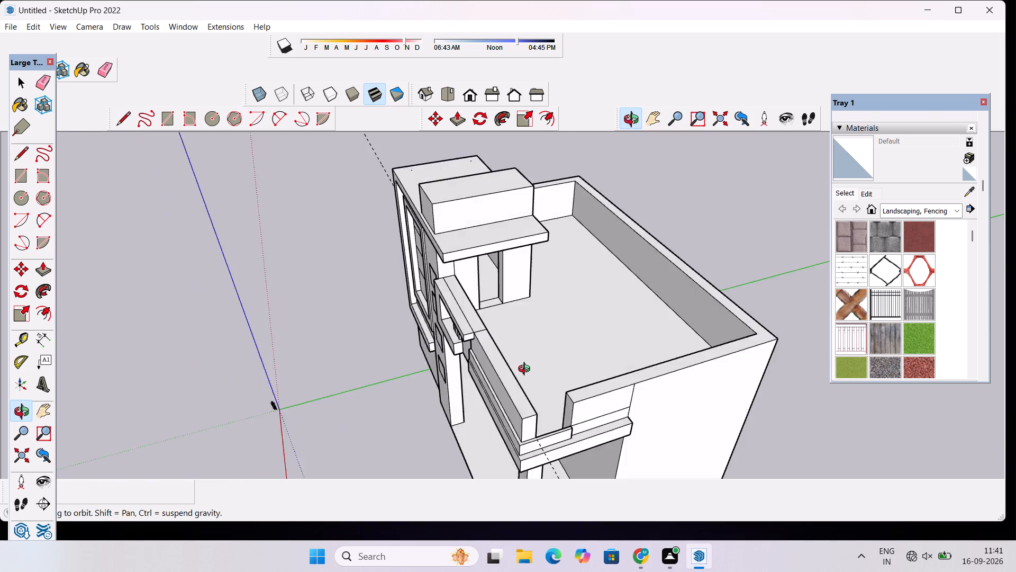
left_click_drag(527, 370, 510, 371)
scroll(443, 359, "up", 3)
left_click_drag(587, 355, 458, 362)
left_click_drag(386, 326, 502, 350, "shift")
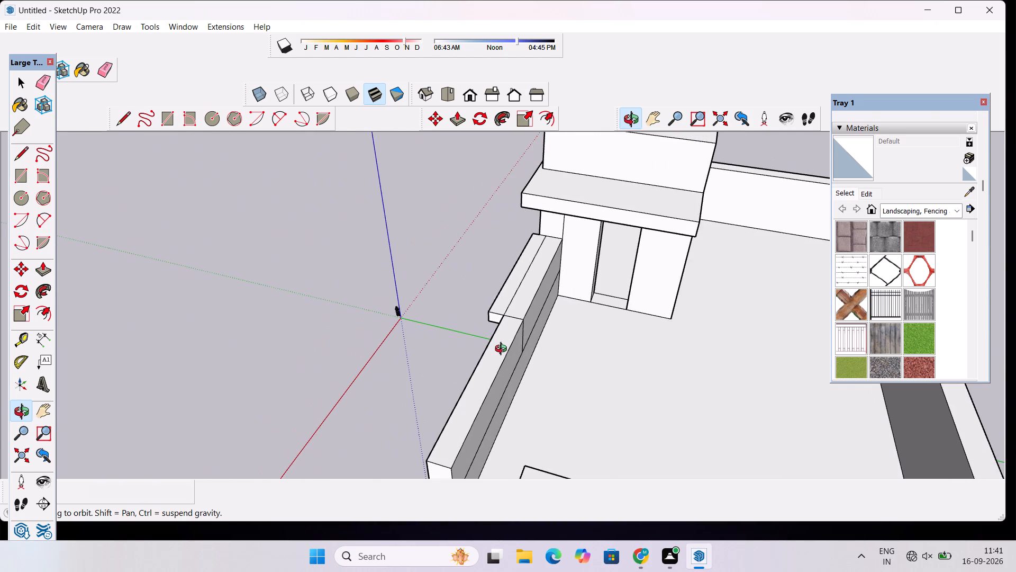
scroll(504, 346, "down", 1)
scroll(512, 342, "up", 3)
left_click_drag(457, 365, 585, 311)
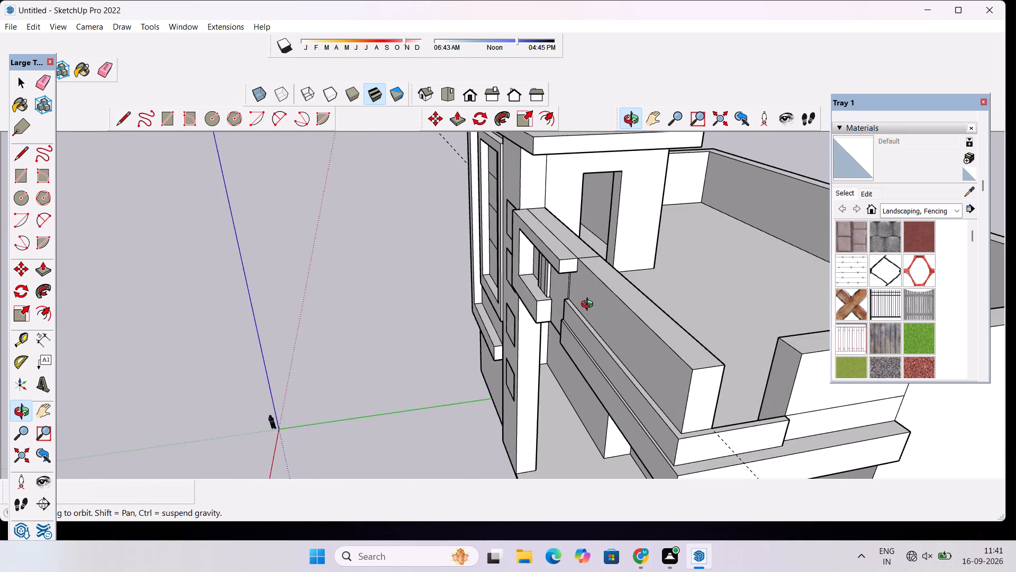
scroll(589, 306, "down", 5)
scroll(639, 288, "up", 4)
left_click_drag(665, 308, 500, 334)
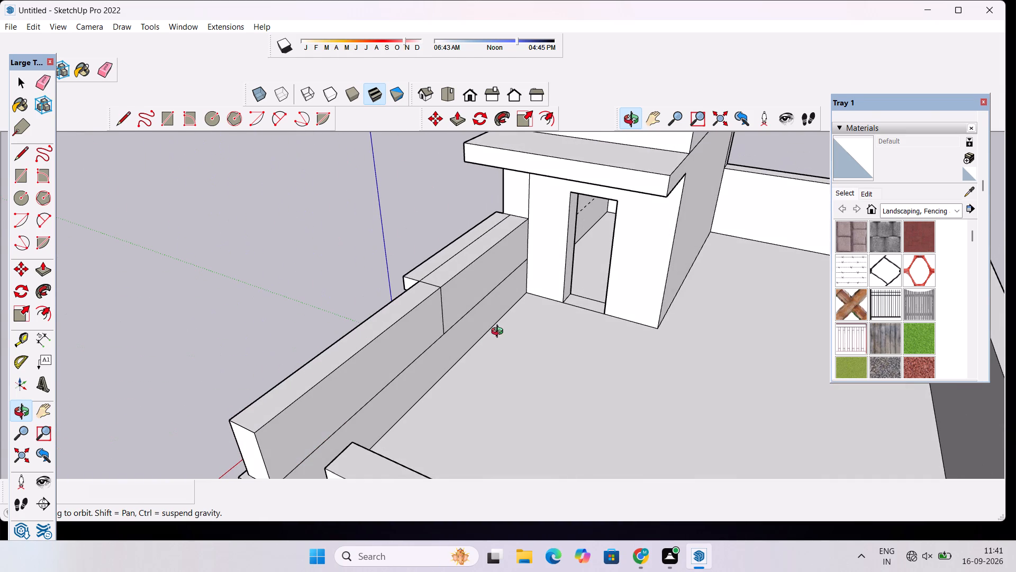
left_click_drag(521, 334, 674, 330, "shift")
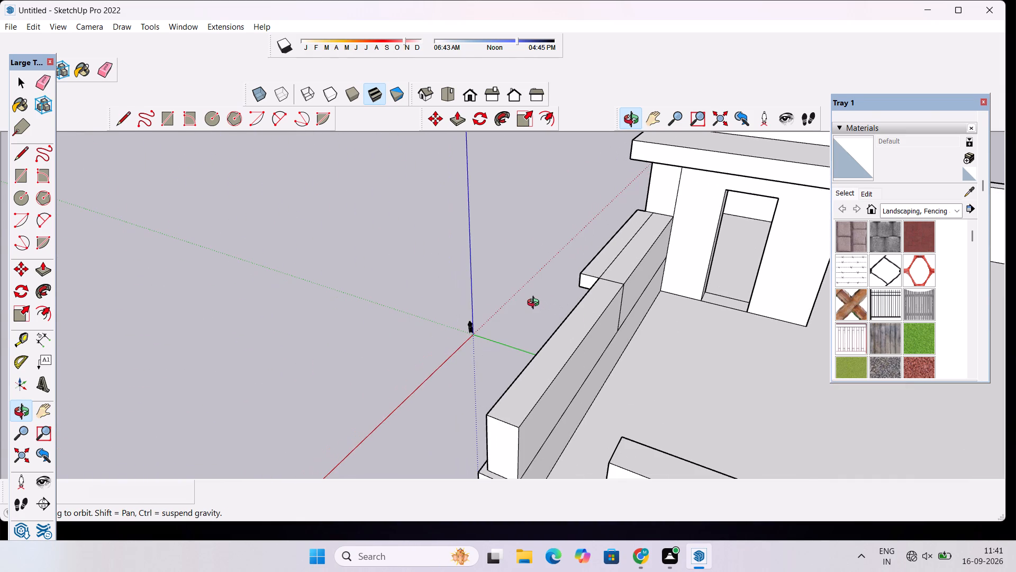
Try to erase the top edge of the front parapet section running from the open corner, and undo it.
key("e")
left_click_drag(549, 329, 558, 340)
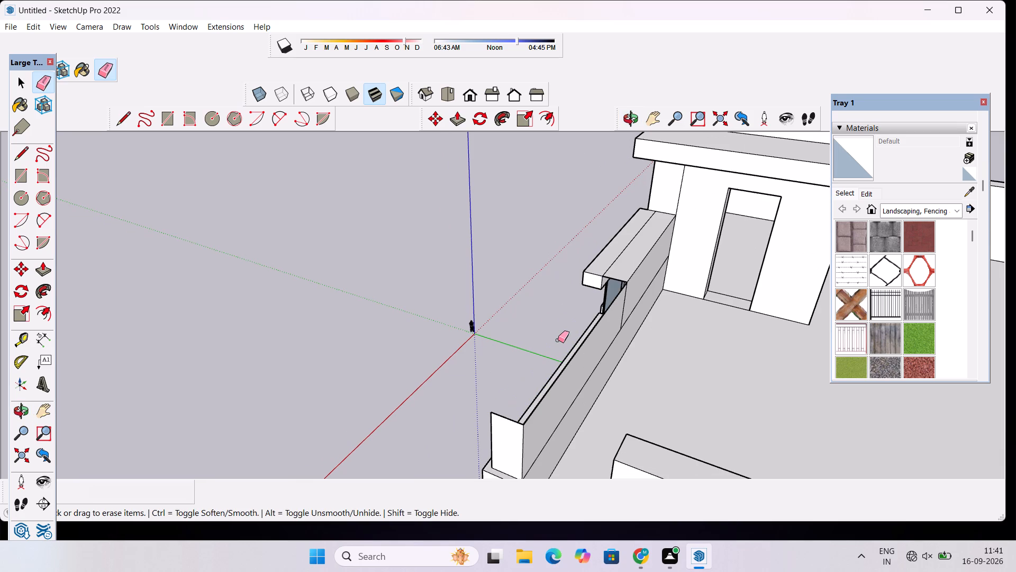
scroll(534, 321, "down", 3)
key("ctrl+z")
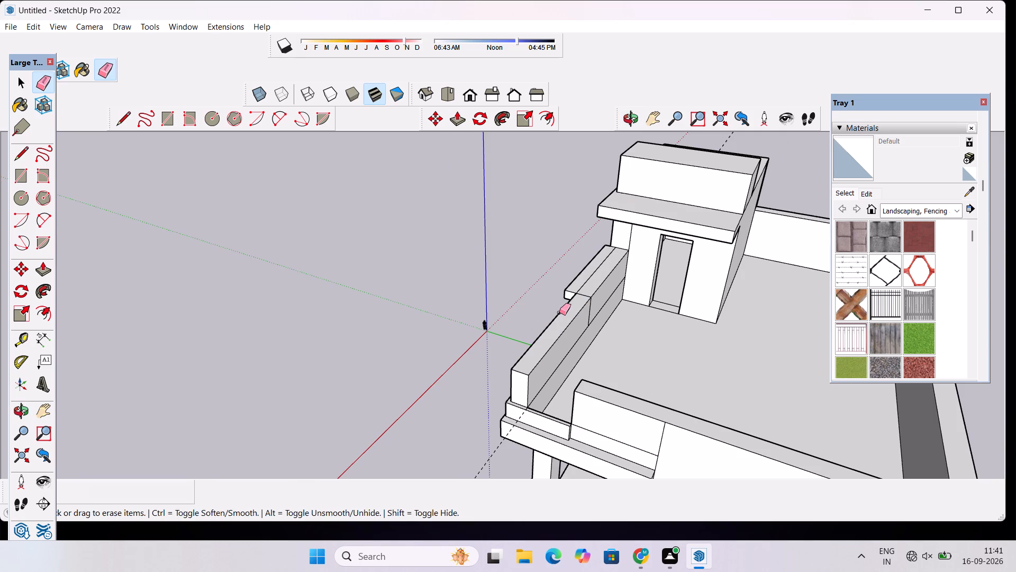
Push the top of the front parapet section beside the open corner down 11' to the horizontal dividing line.
key("space")
key("semicolon")
key("p")
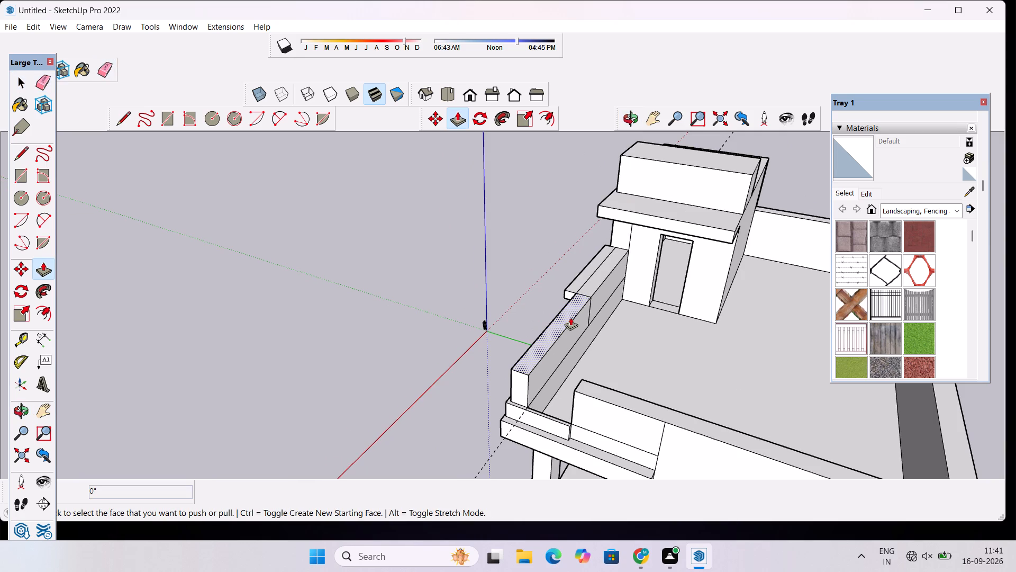
left_click(565, 320)
left_click(589, 325)
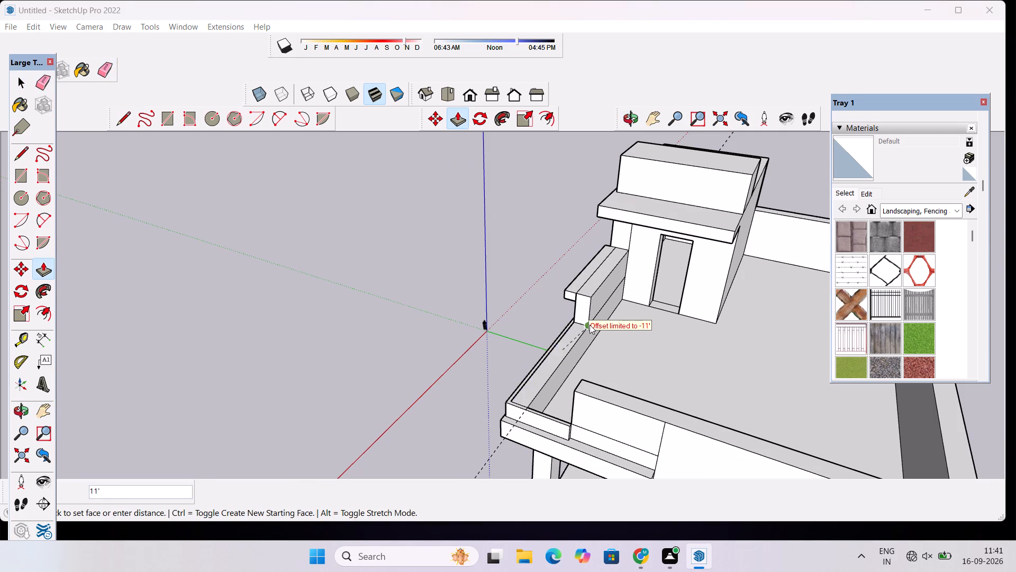
left_click(585, 327)
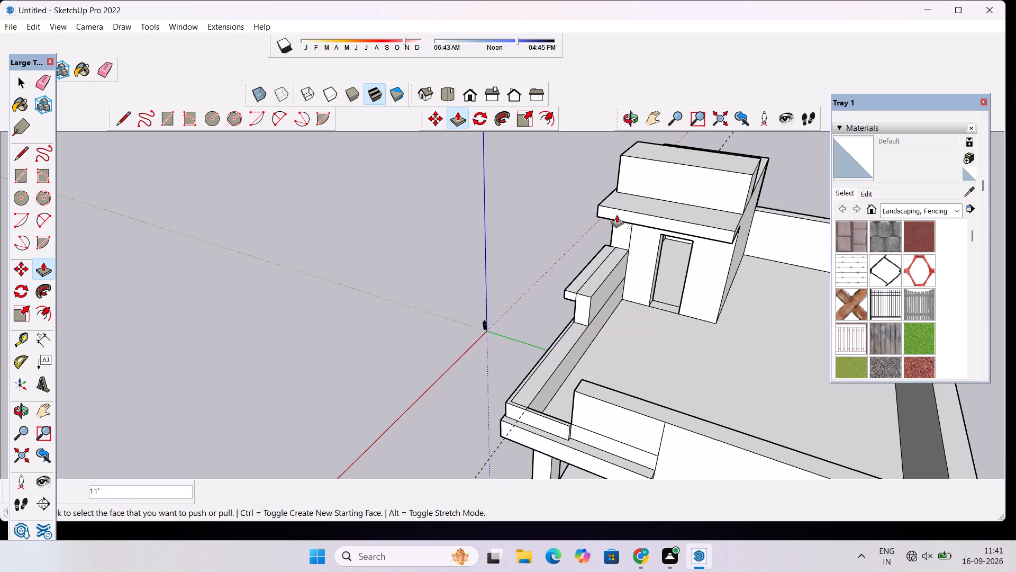
Examine the lowered front parapet, the open corner and the balcony frame from the terrace and from outside.
left_click(630, 118)
left_click_drag(558, 210, 686, 229)
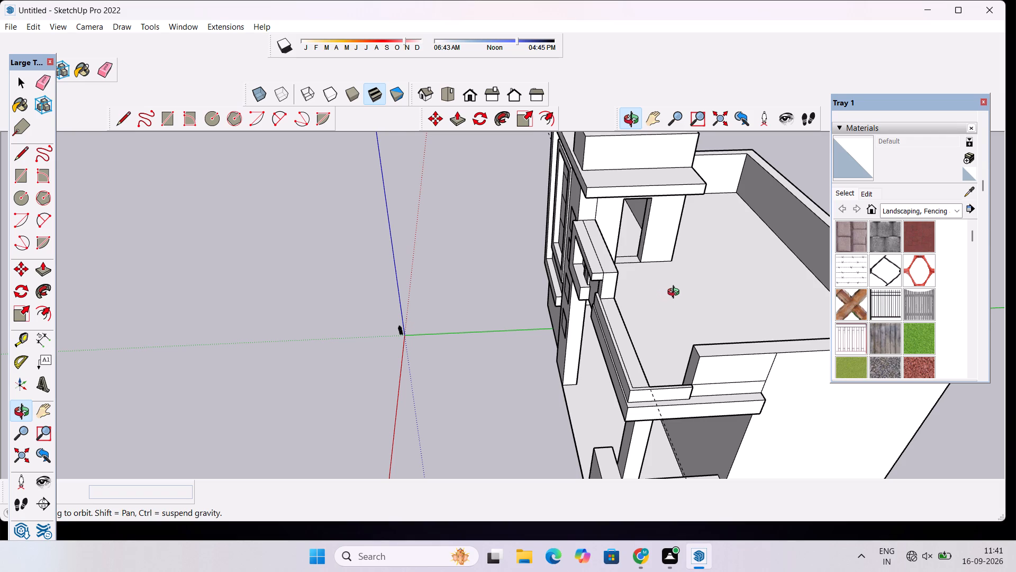
scroll(677, 293, "down", 1)
left_click_drag(645, 327, 860, 331)
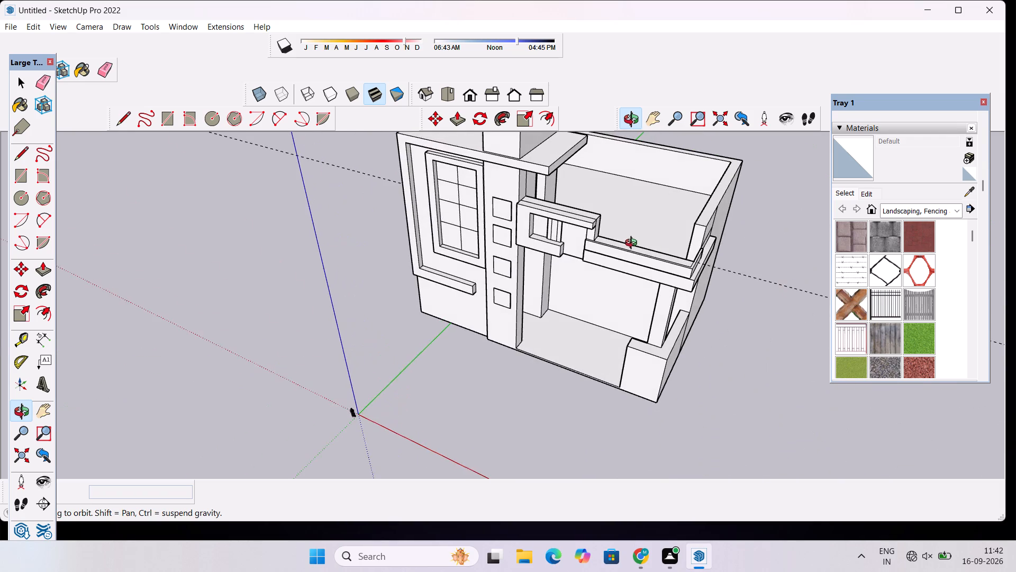
scroll(628, 243, "up", 4)
left_click_drag(747, 246, 532, 232)
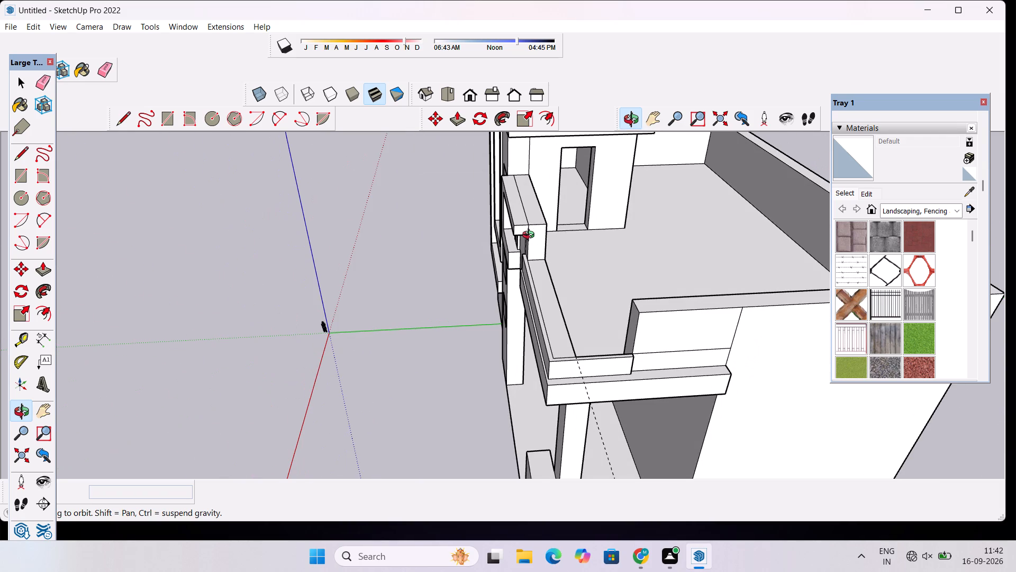
left_click_drag(501, 246, 562, 268)
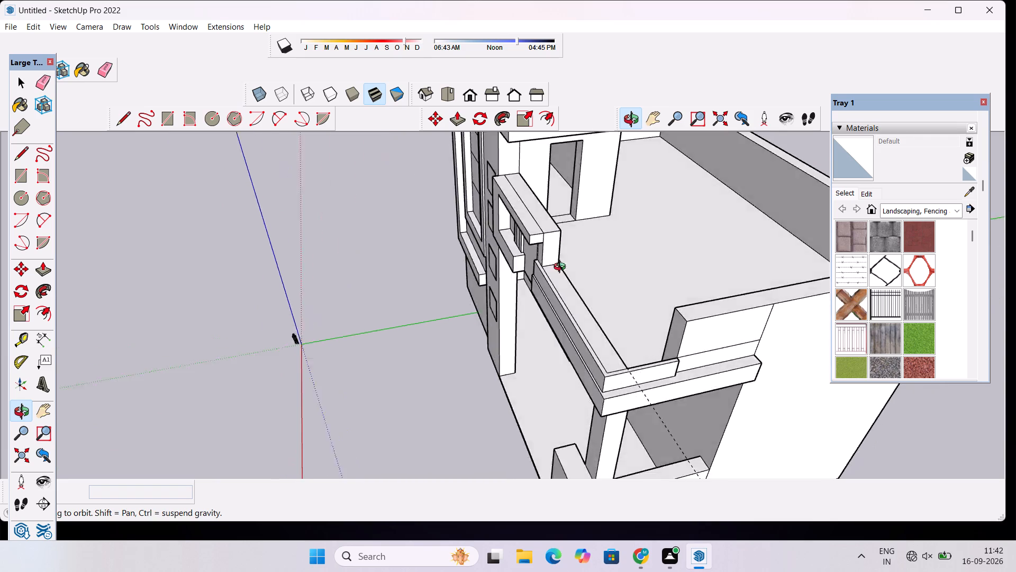
left_click_drag(562, 268, 642, 264)
scroll(519, 271, "up", 3)
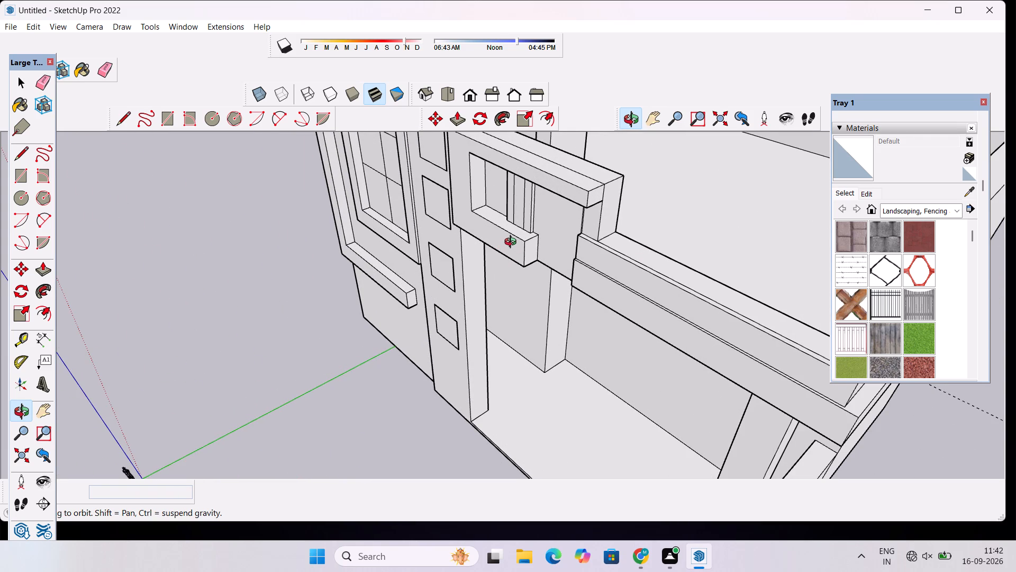
scroll(513, 243, "down", 3)
scroll(472, 265, "up", 5)
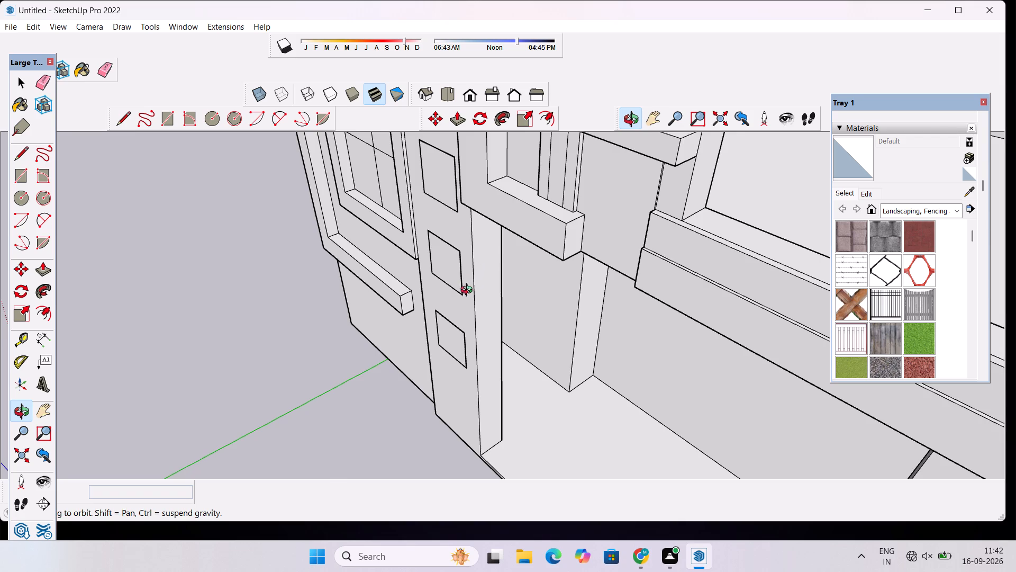
left_click_drag(470, 293, 533, 291)
scroll(541, 279, "down", 2)
left_click_drag(631, 242, 455, 326, "shift")
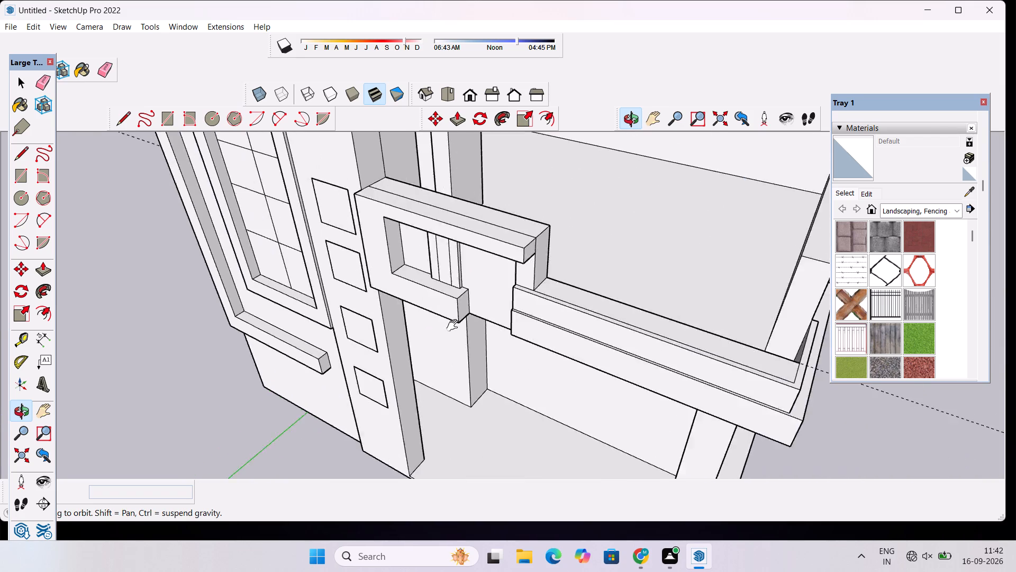
left_click_drag(455, 326, 414, 334, "shift")
scroll(440, 310, "up", 4)
left_click_drag(479, 298, 324, 312)
scroll(355, 287, "down", 5)
left_click_drag(522, 256, 417, 275)
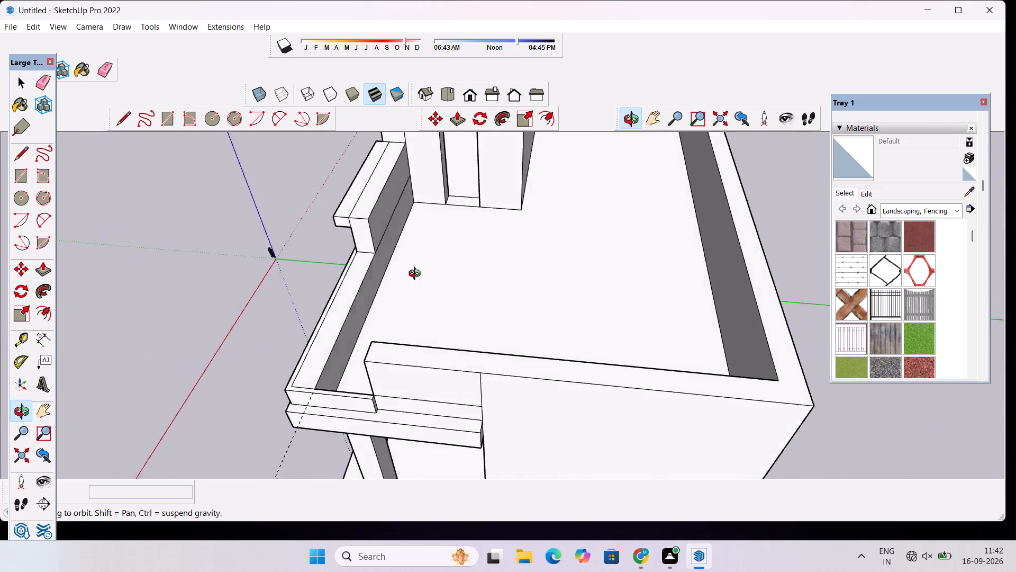
left_click_drag(417, 275, 325, 260)
left_click_drag(397, 194, 454, 260, "shift")
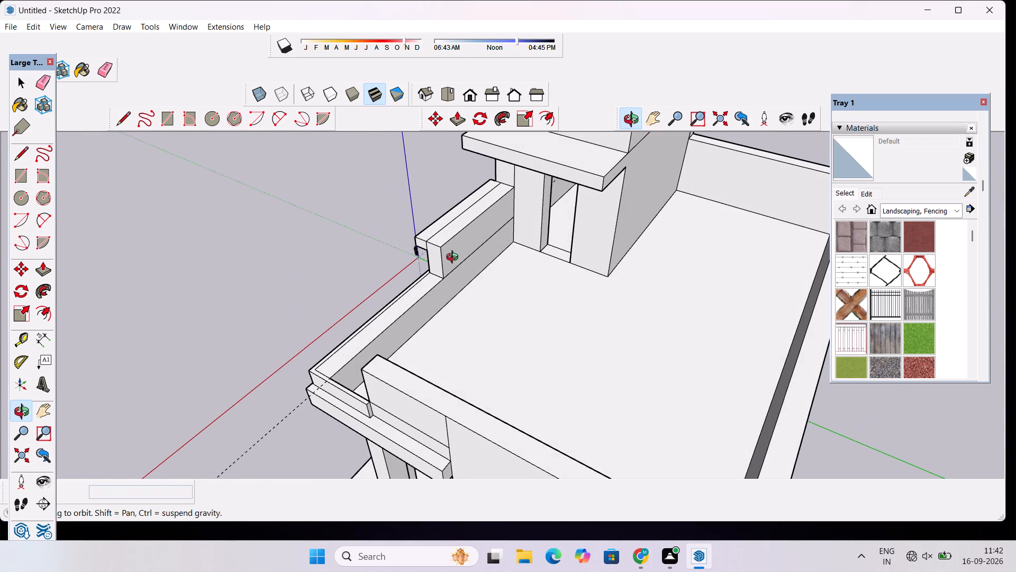
Examine the end of the remaining front parapet block and its joint with the balcony frame from both sides.
scroll(410, 261, "up", 2)
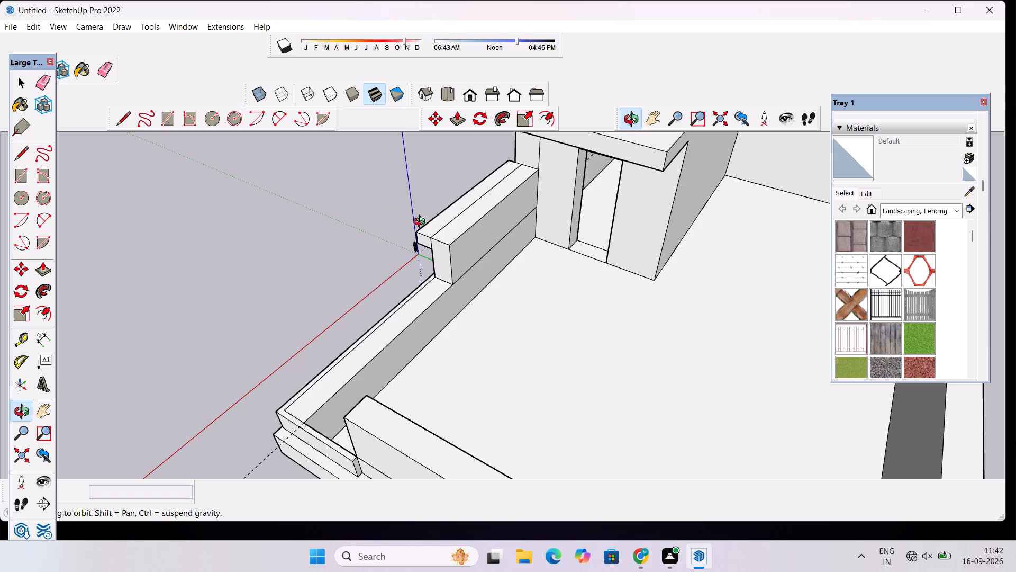
scroll(456, 231, "up", 3)
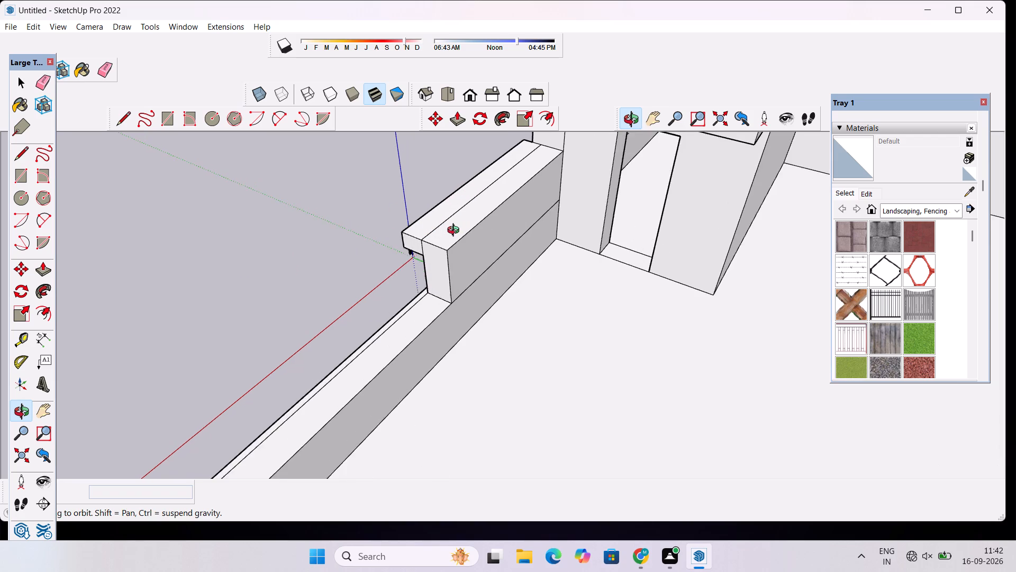
left_click_drag(420, 264, 505, 245)
scroll(493, 240, "down", 5)
left_click_drag(460, 265, 563, 237)
scroll(519, 229, "up", 2)
left_click_drag(491, 245, 564, 313)
scroll(546, 246, "up", 4)
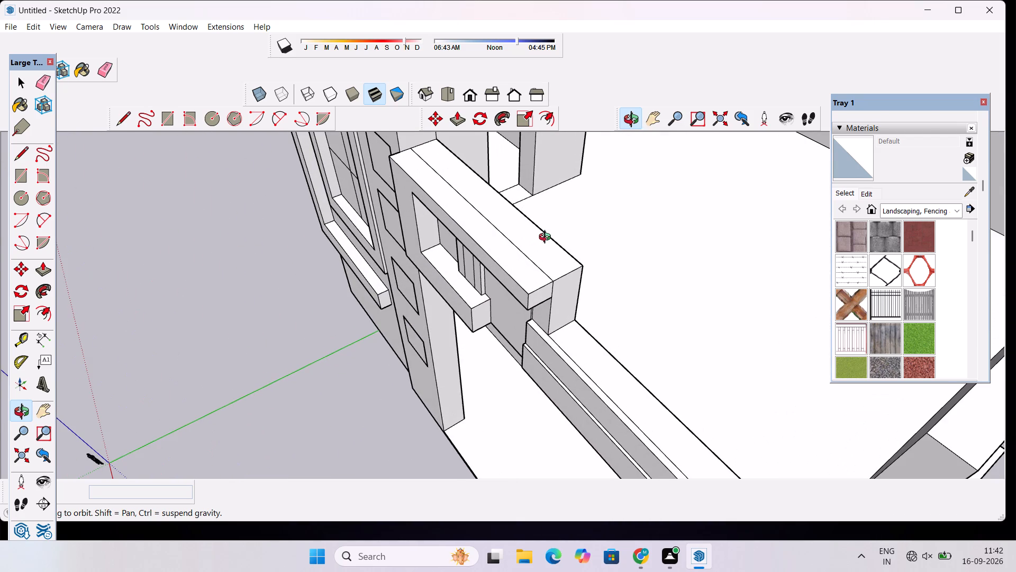
left_click_drag(547, 246, 544, 272, "shift")
left_click_drag(621, 300, 429, 275)
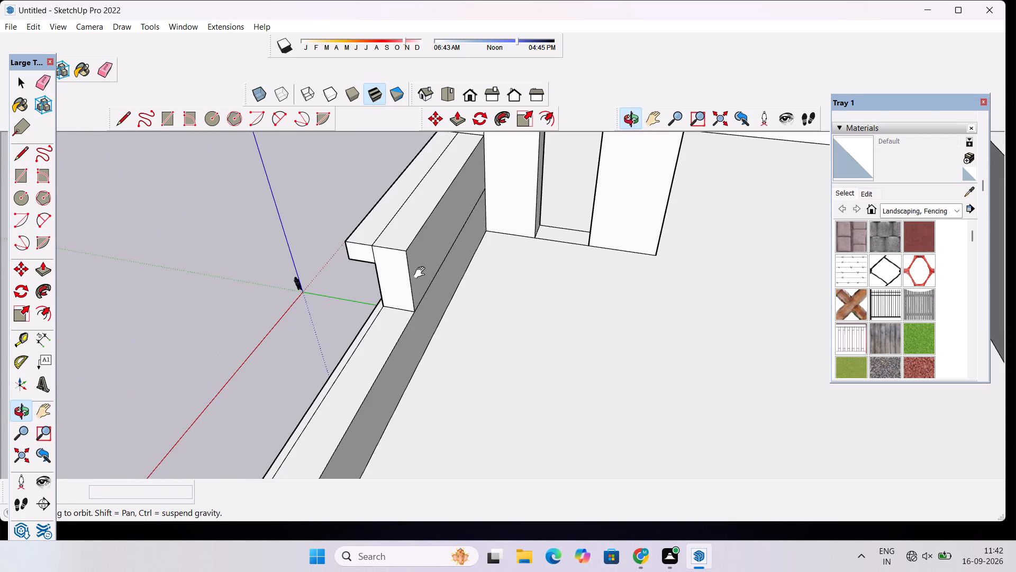
left_click_drag(422, 280, 444, 332, "shift")
key("p")
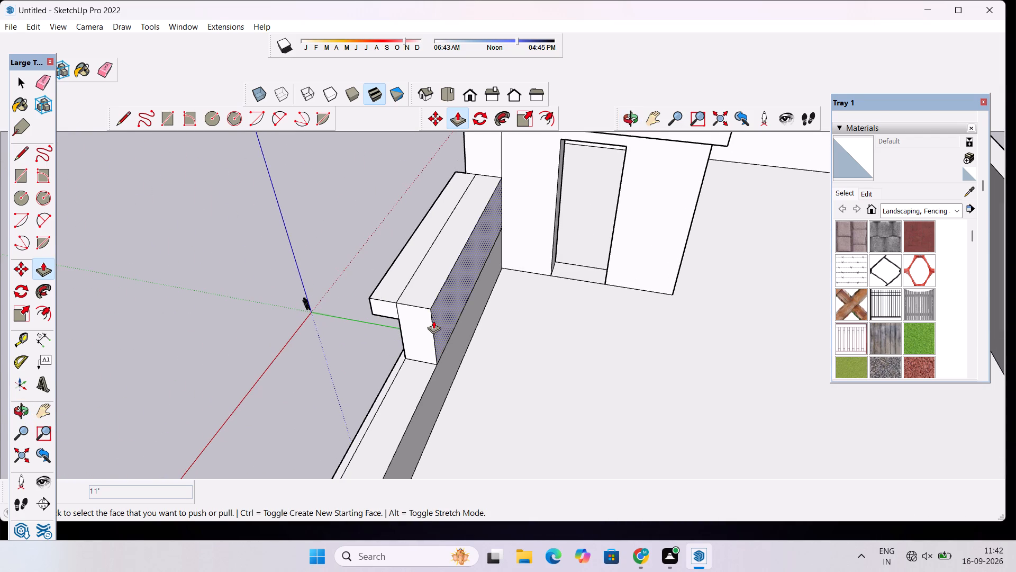
key("space")
left_click(627, 115)
left_click_drag(493, 215, 548, 213)
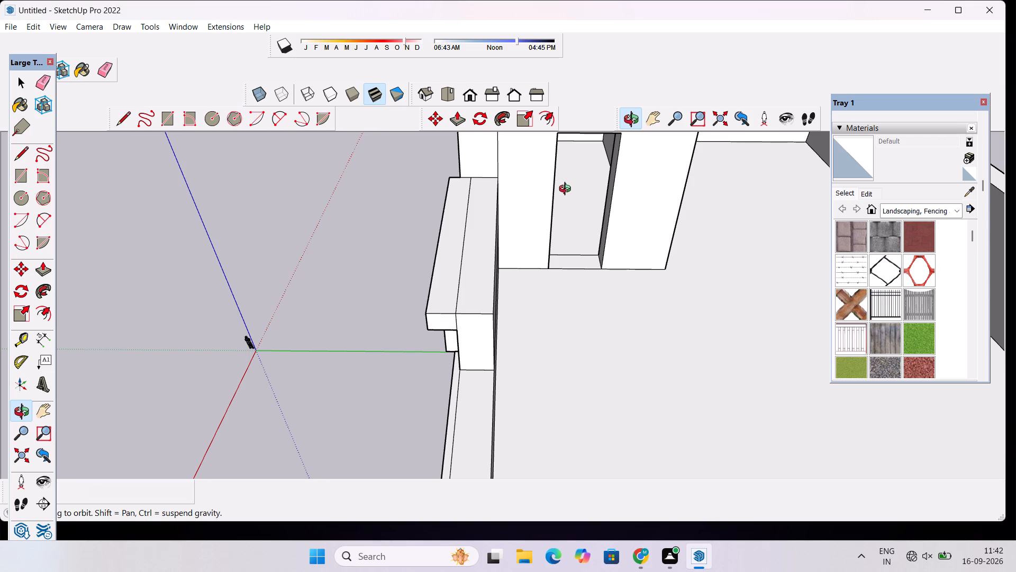
scroll(564, 178, "down", 5)
left_click_drag(483, 264, 597, 217)
left_click_drag(494, 257, 604, 244)
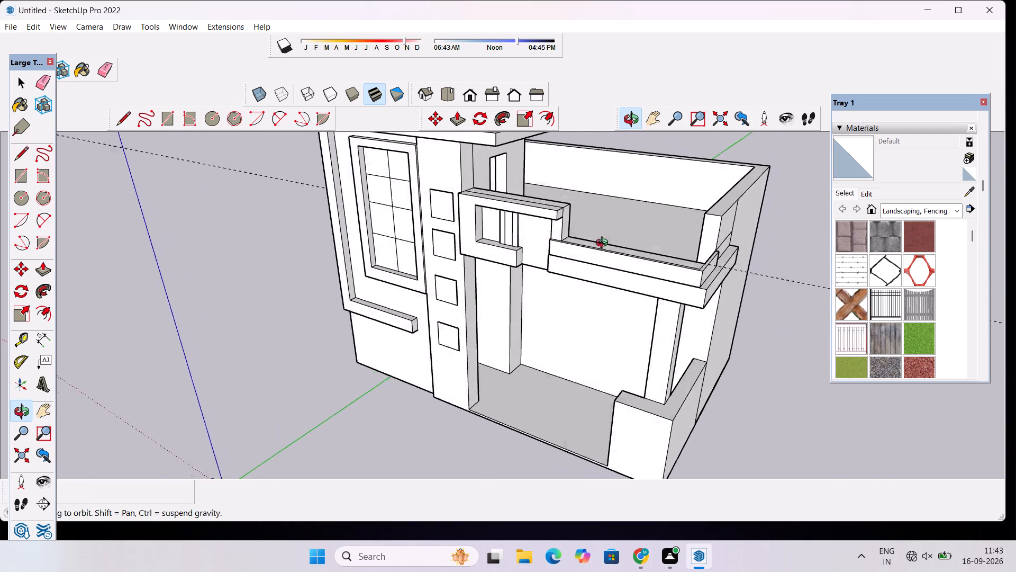
left_click_drag(604, 244, 408, 297)
left_click_drag(516, 240, 466, 291, "shift")
scroll(464, 261, "up", 1)
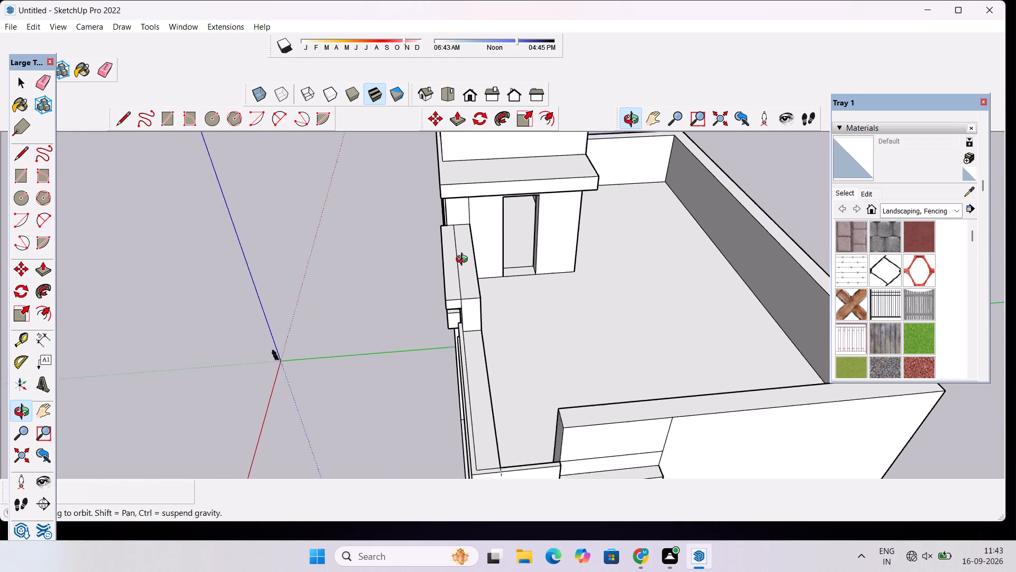
scroll(464, 261, "up", 2)
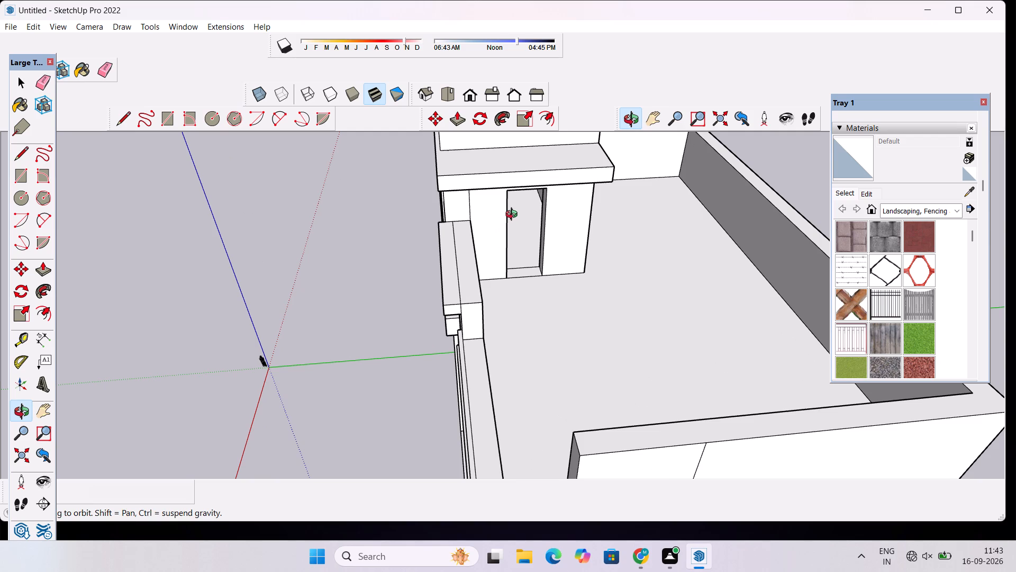
scroll(478, 260, "down", 6)
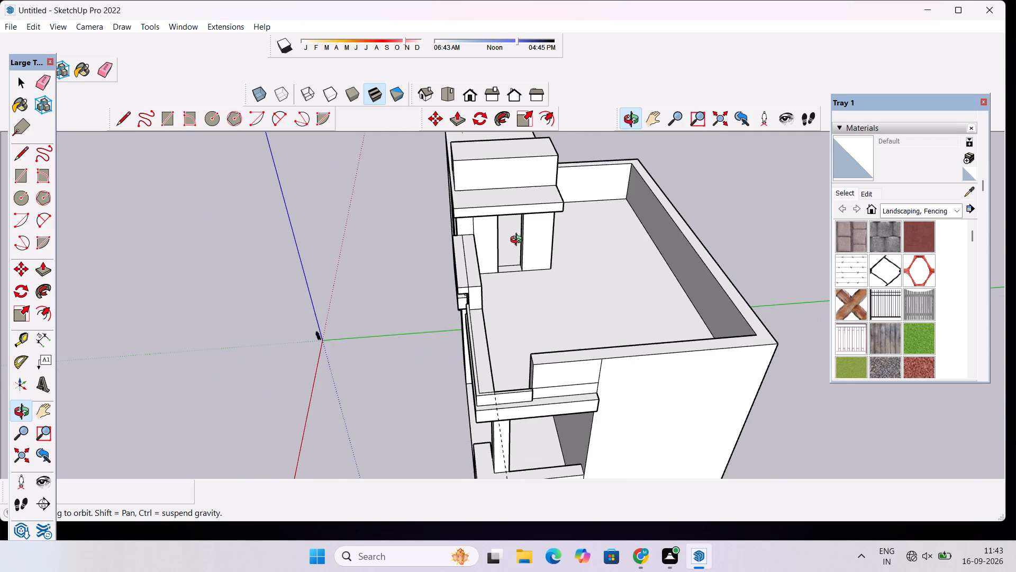
scroll(519, 241, "up", 8)
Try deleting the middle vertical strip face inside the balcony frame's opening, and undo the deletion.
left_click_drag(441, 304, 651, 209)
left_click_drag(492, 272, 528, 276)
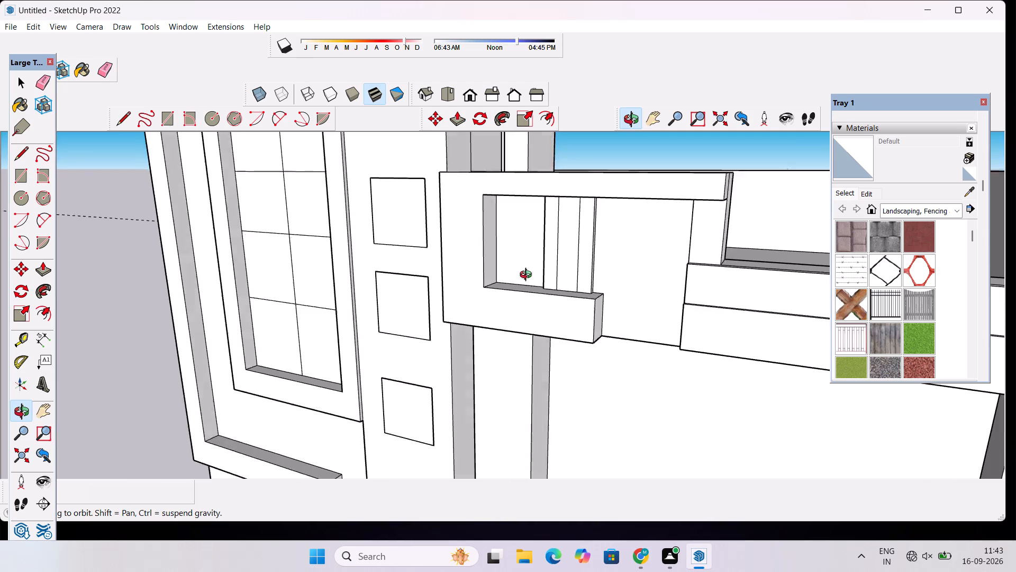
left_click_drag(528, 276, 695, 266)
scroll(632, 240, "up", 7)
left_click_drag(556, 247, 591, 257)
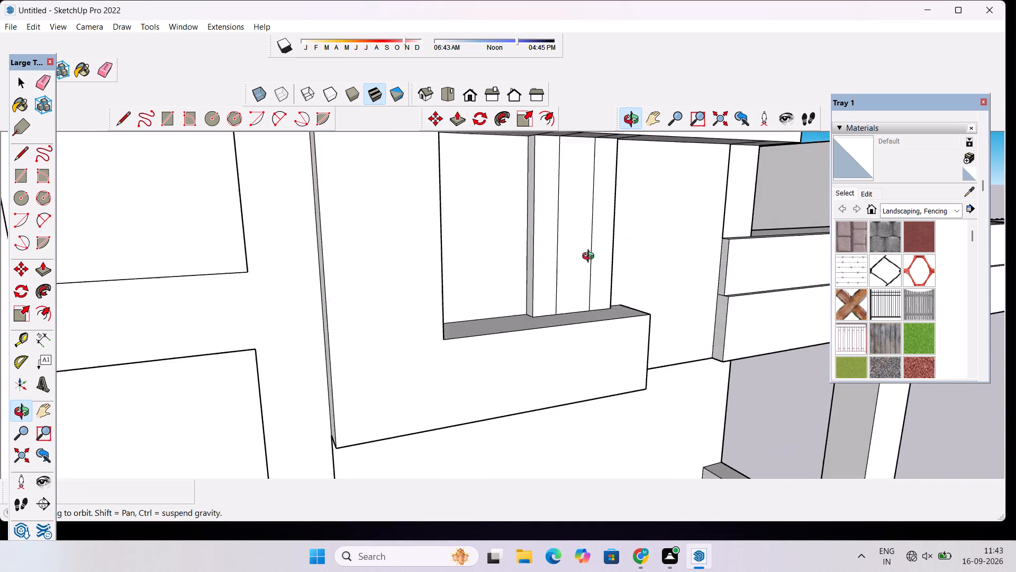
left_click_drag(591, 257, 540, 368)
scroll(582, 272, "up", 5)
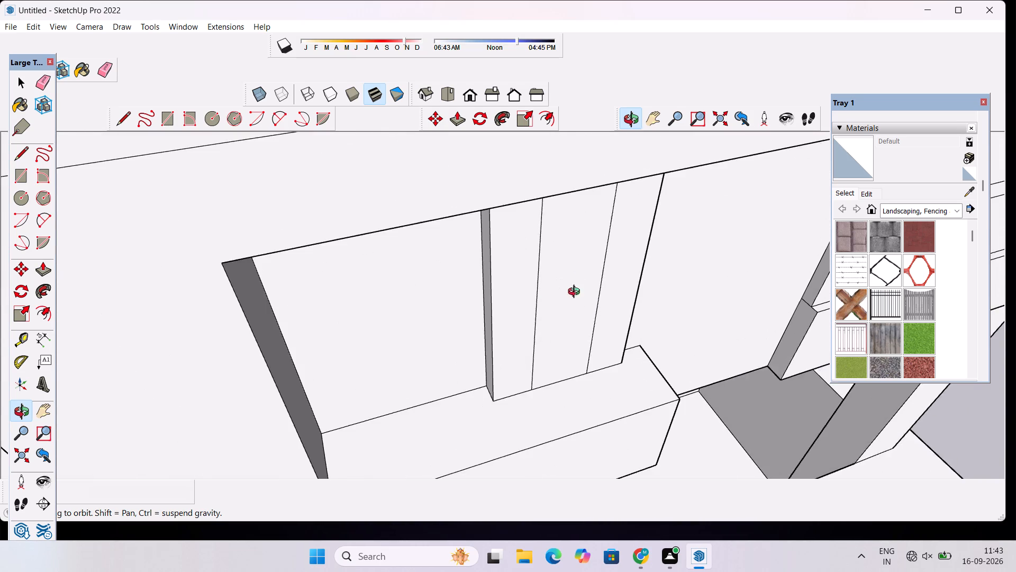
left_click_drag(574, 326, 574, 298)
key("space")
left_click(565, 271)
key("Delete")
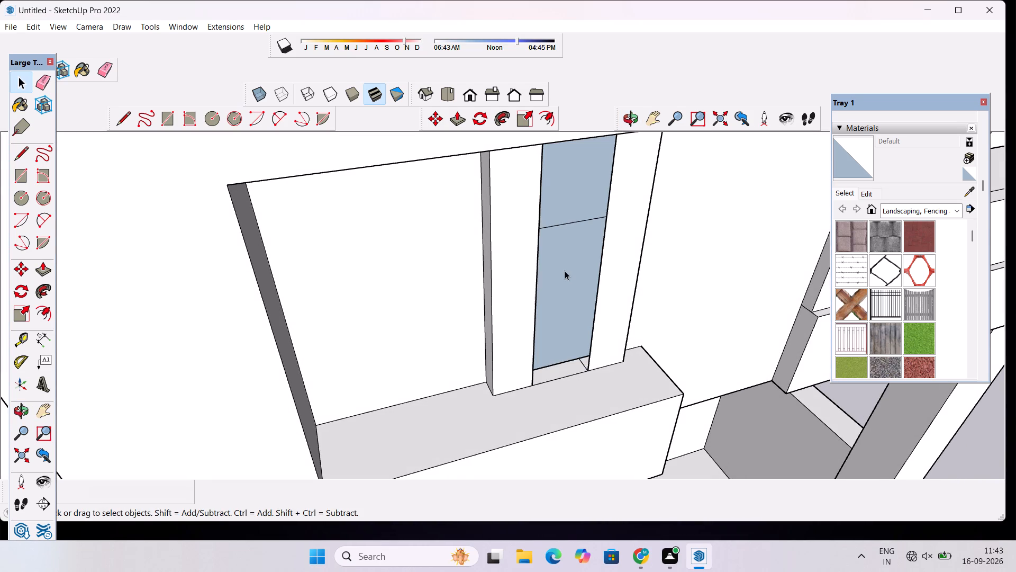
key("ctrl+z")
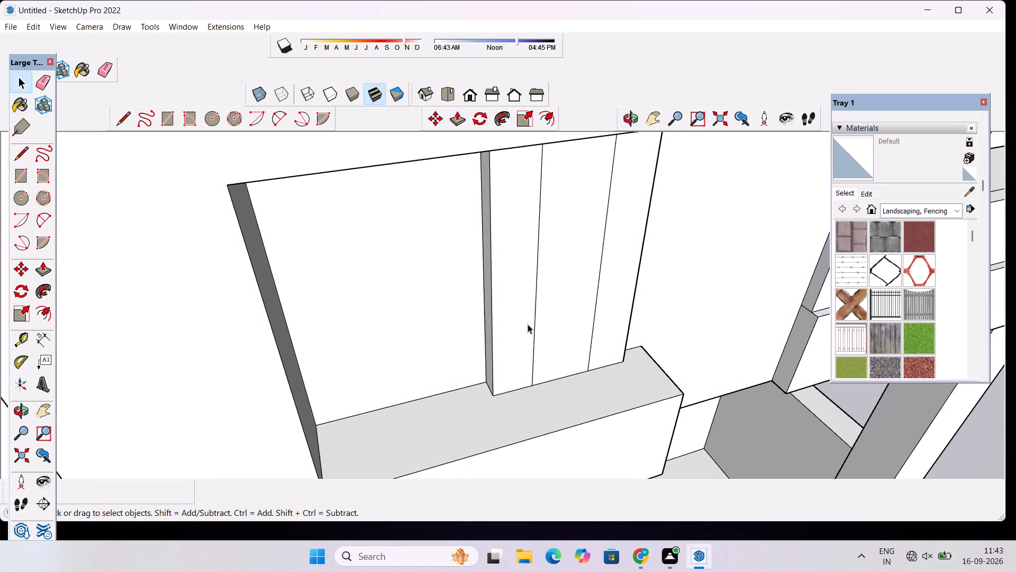
Push the middle vertical strip in the balcony frame's opening back about 9" so the two outer strips stand as separate bars.
left_click(628, 120)
left_click_drag(630, 242, 359, 268)
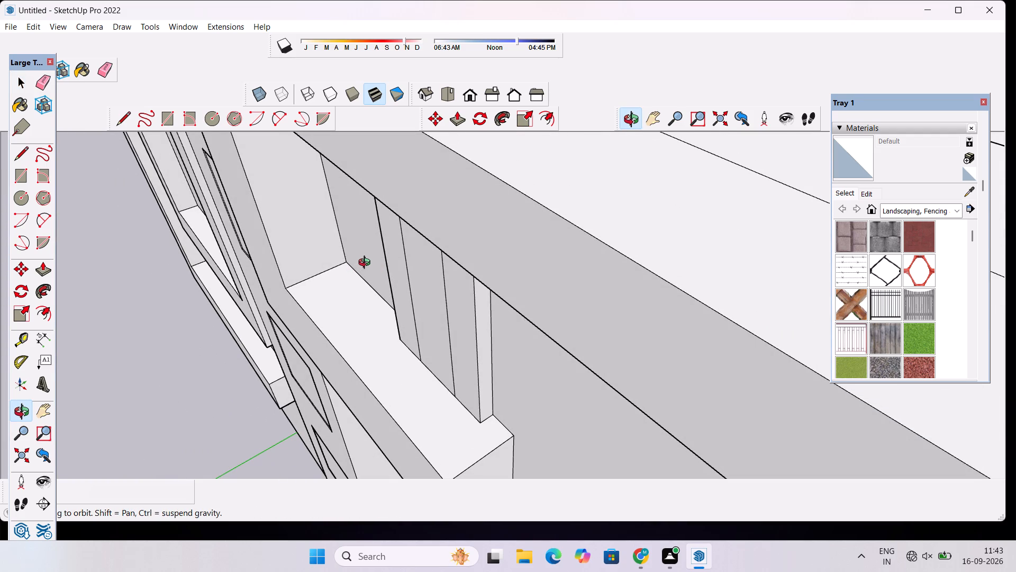
scroll(395, 267, "down", 3)
left_click_drag(401, 314, 442, 316)
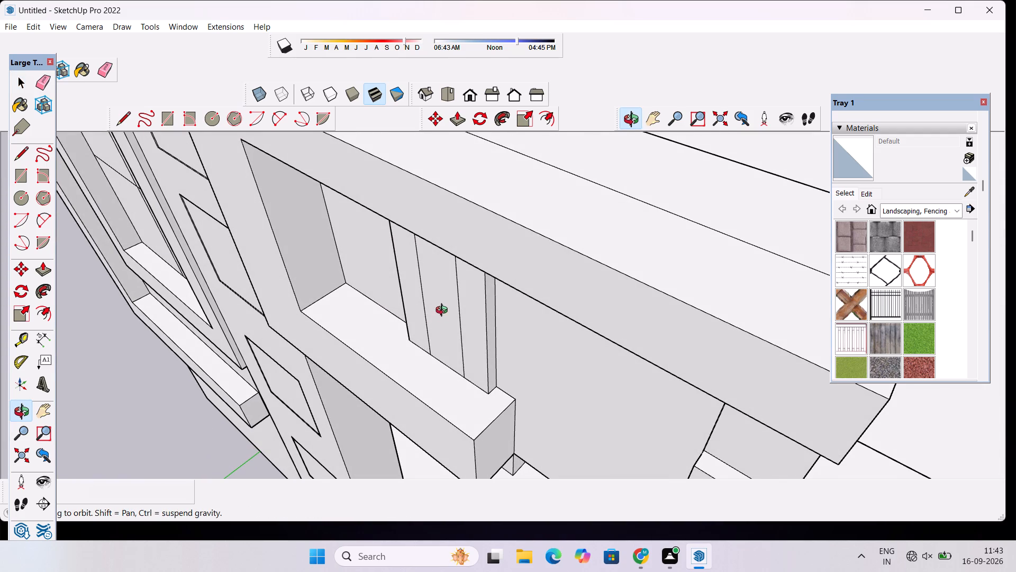
key("p")
left_click(444, 301)
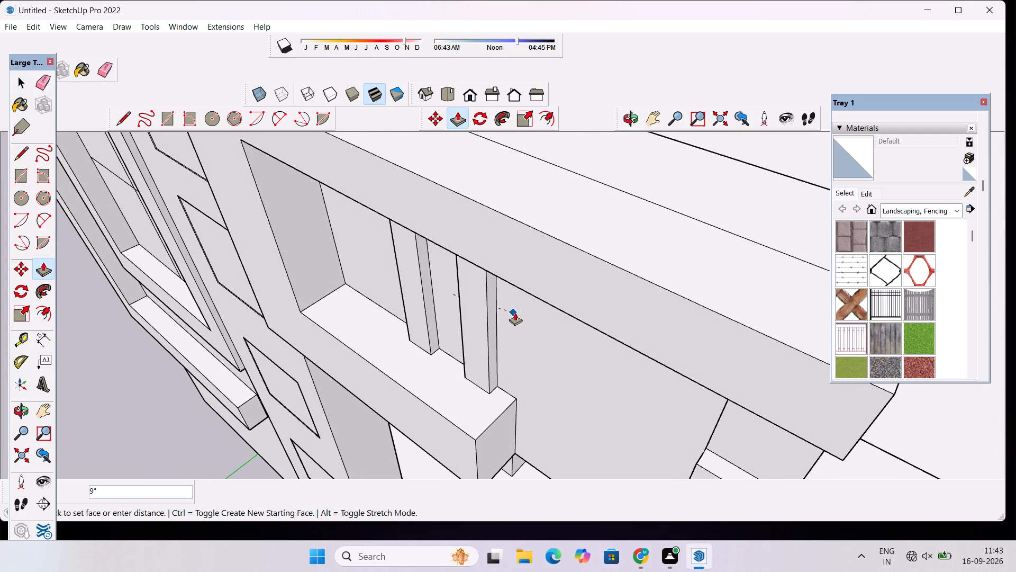
left_click(518, 313)
key("space")
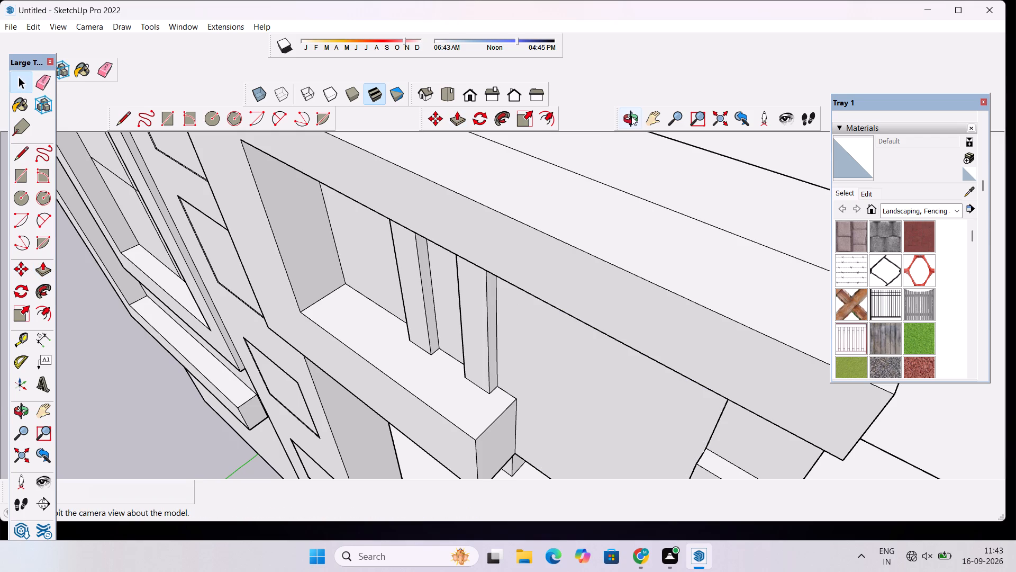
left_click(631, 116)
left_click_drag(429, 304, 543, 324)
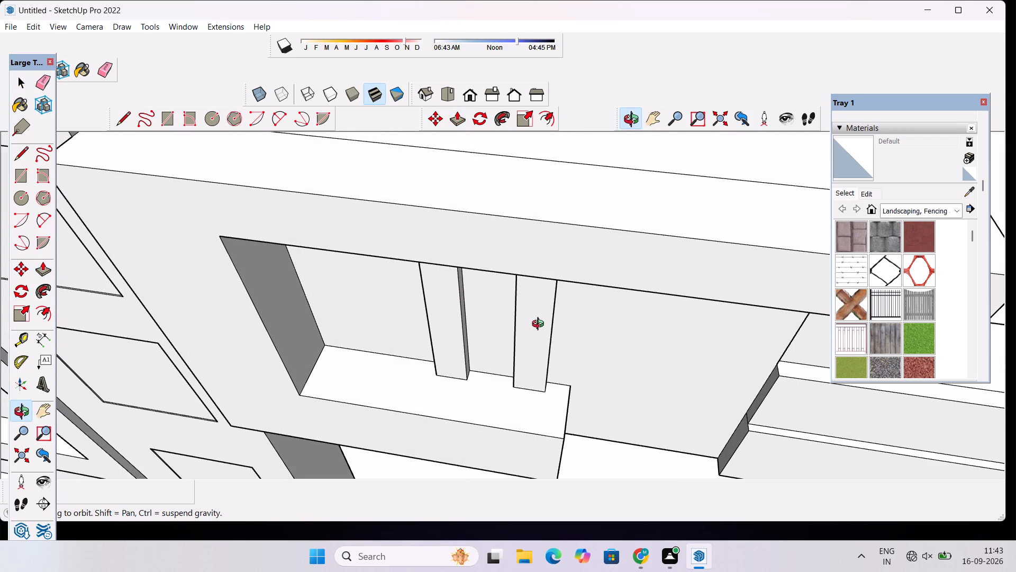
scroll(467, 338, "down", 1)
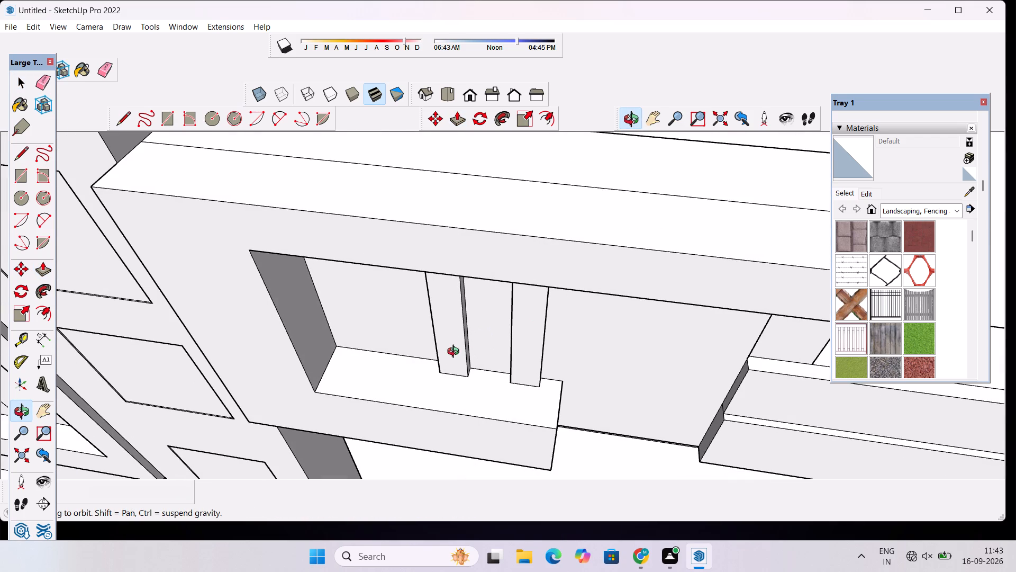
Erase the leftover cross lines on the underside of the balcony frame's top beam.
left_click_drag(428, 391, 701, 223)
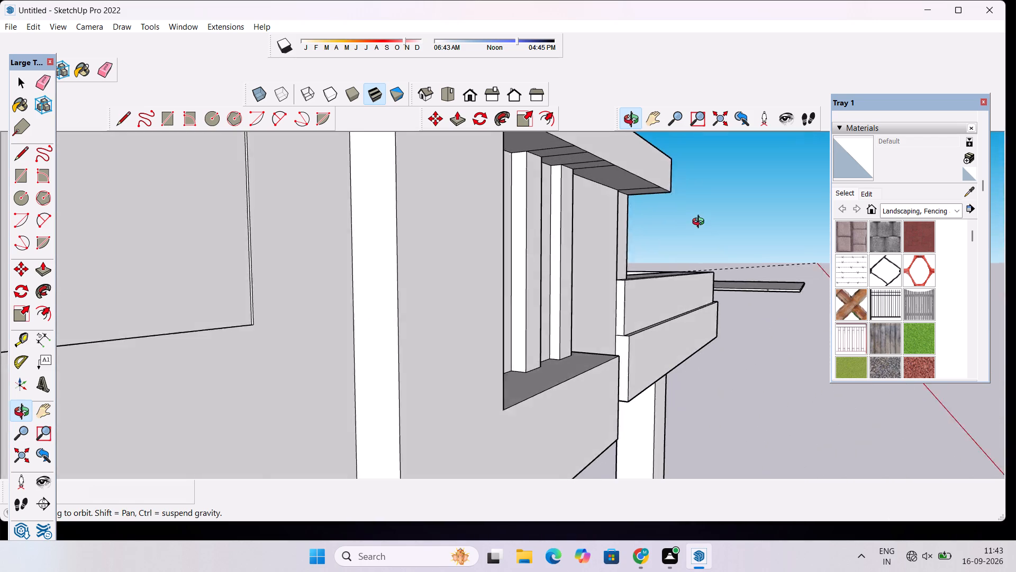
left_click_drag(701, 223, 703, 208)
left_click_drag(569, 277, 560, 349, "shift")
left_click_drag(560, 328, 553, 290)
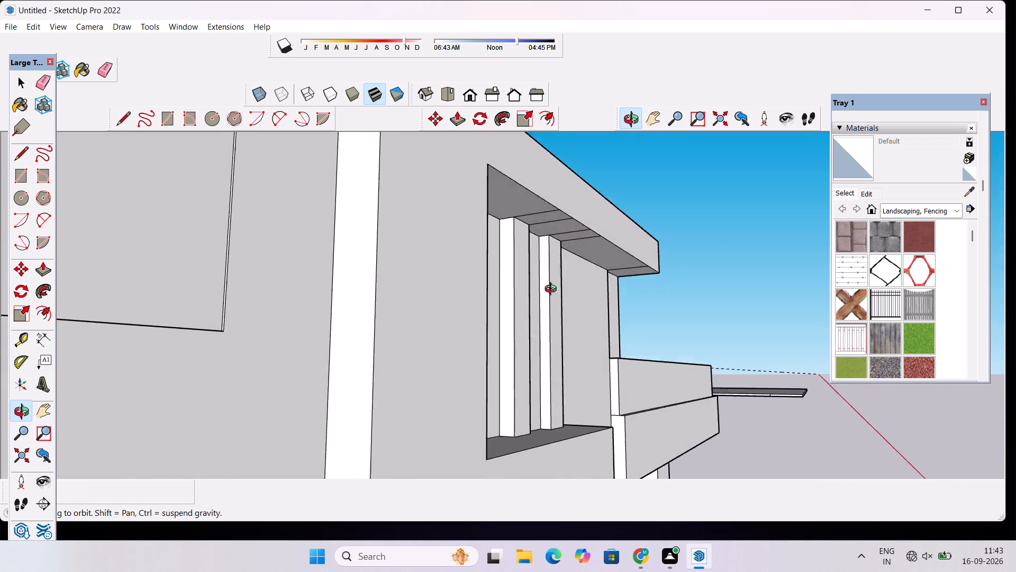
left_click_drag(553, 290, 530, 257)
left_click_drag(530, 249, 508, 310, "shift")
scroll(508, 309, "up", 1)
key("e")
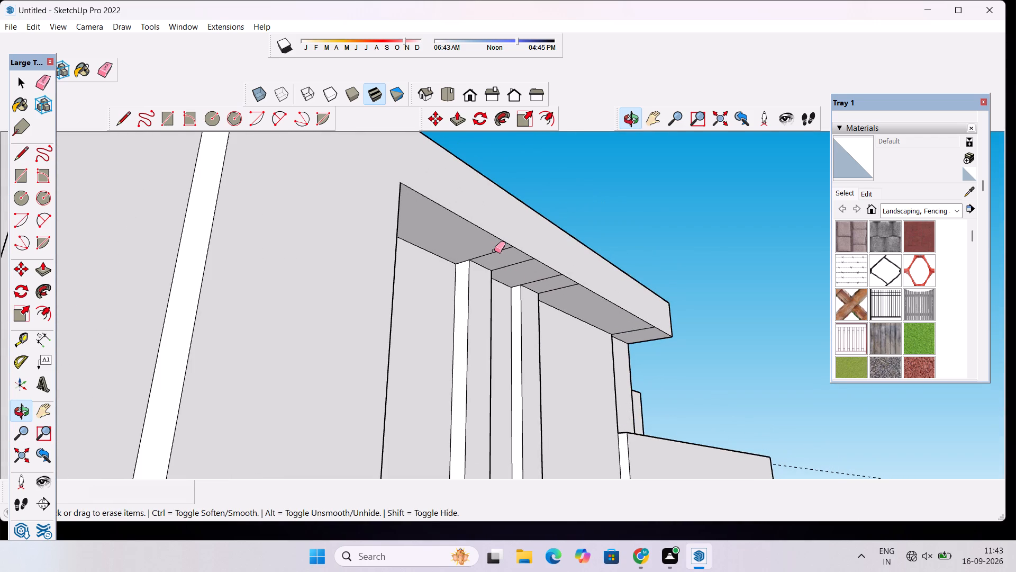
left_click_drag(494, 251, 568, 291)
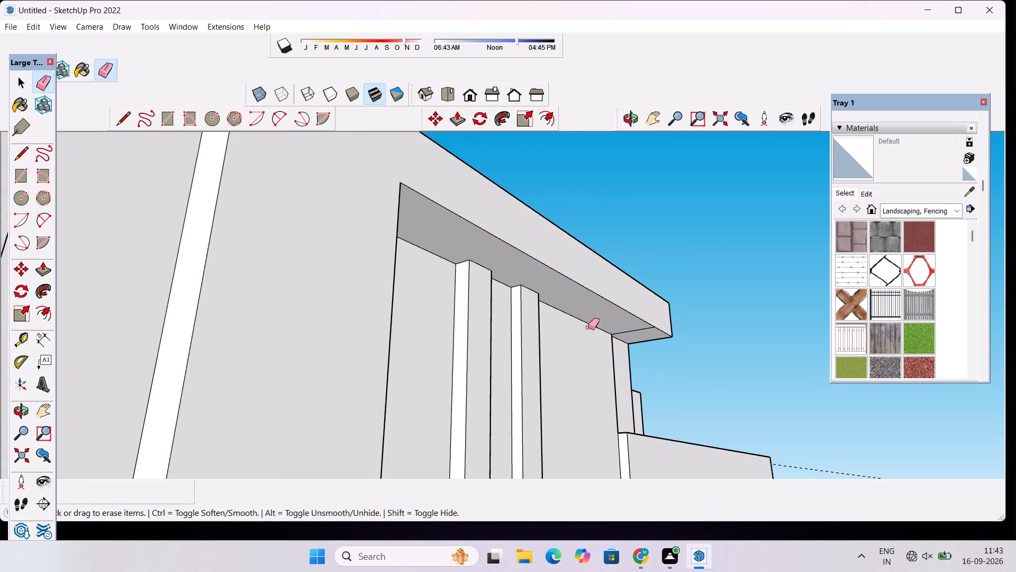
left_click_drag(630, 325, 641, 331)
Erase the lengthwise line running along the top face of the balcony frame.
left_click(633, 118)
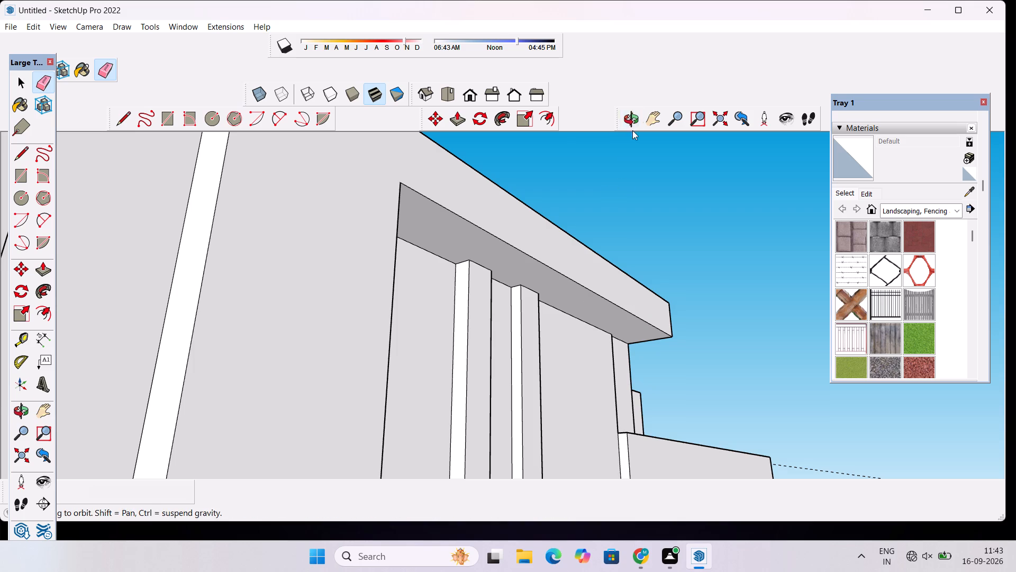
left_click_drag(625, 218, 476, 280)
scroll(484, 243, "down", 5)
left_click_drag(526, 301, 336, 389)
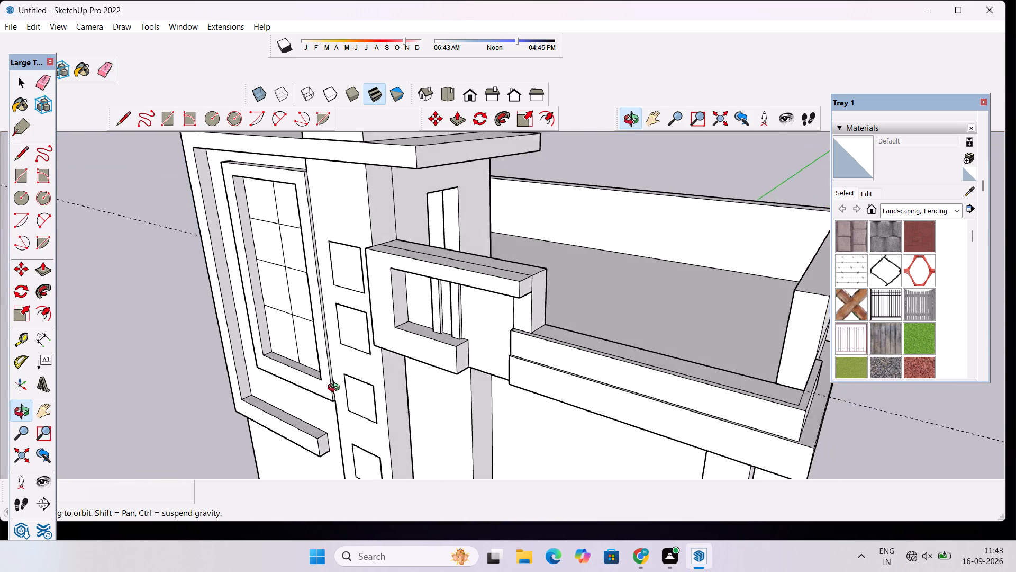
left_click_drag(336, 389, 356, 390)
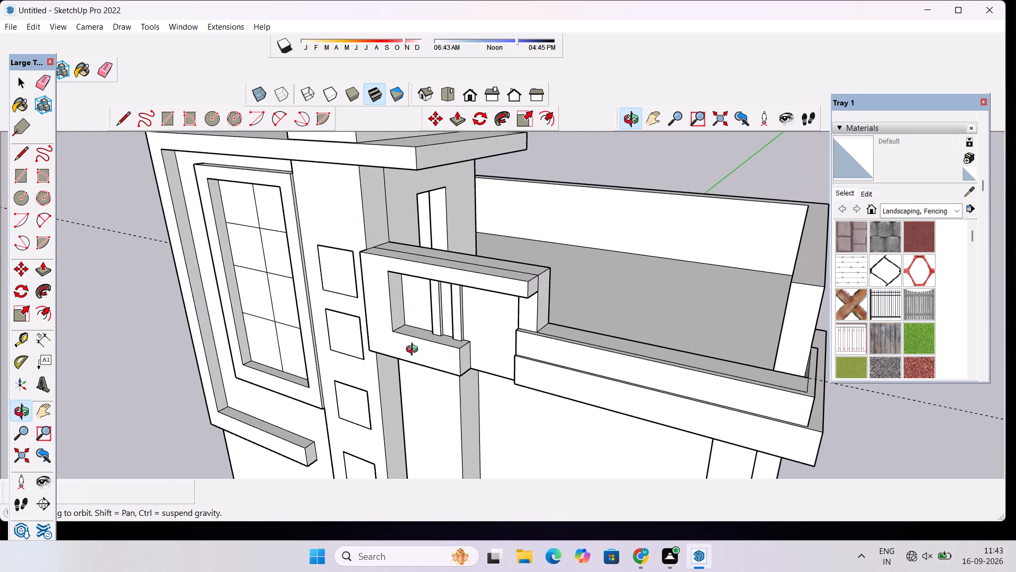
left_click_drag(355, 391, 403, 368)
left_click_drag(413, 378, 415, 417)
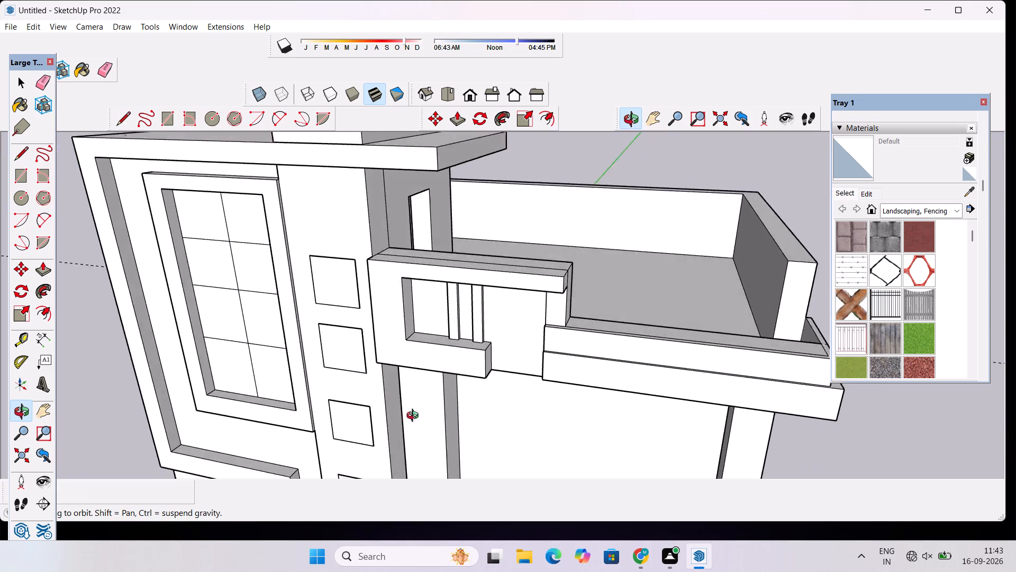
left_click_drag(415, 417, 406, 517)
scroll(410, 307, "up", 3)
key("e")
left_click_drag(413, 306, 413, 317)
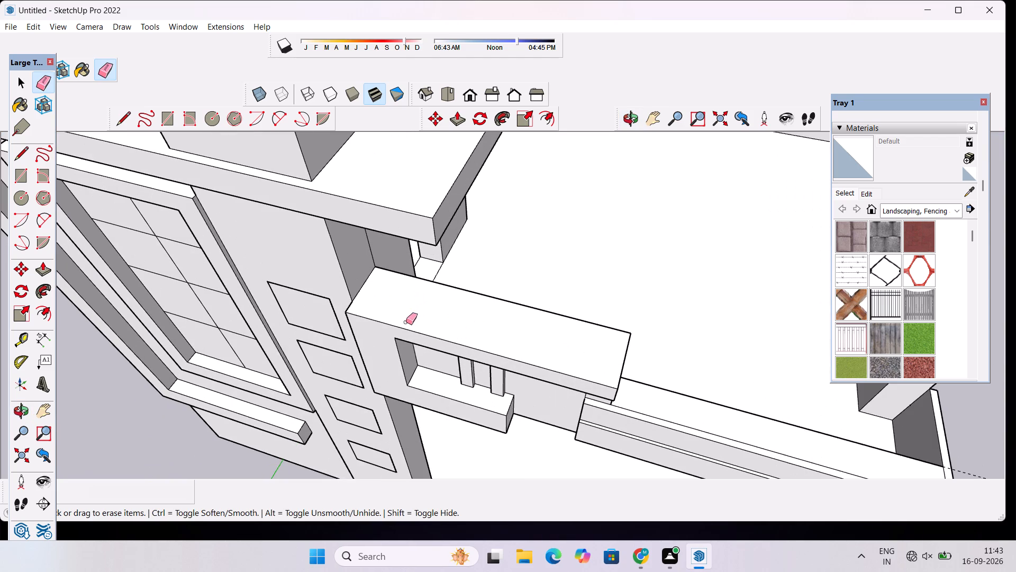
Erase the dashed guide line that crosses the building's side wall.
left_click(632, 122)
left_click_drag(587, 252, 332, 224)
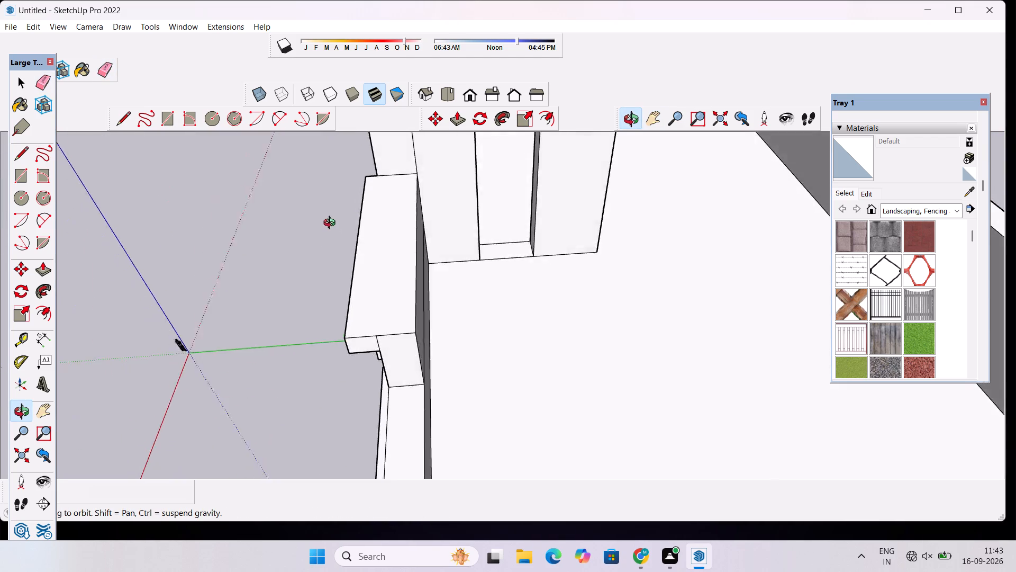
left_click_drag(332, 224, 692, 187)
scroll(538, 227, "down", 10)
scroll(549, 369, "up", 2)
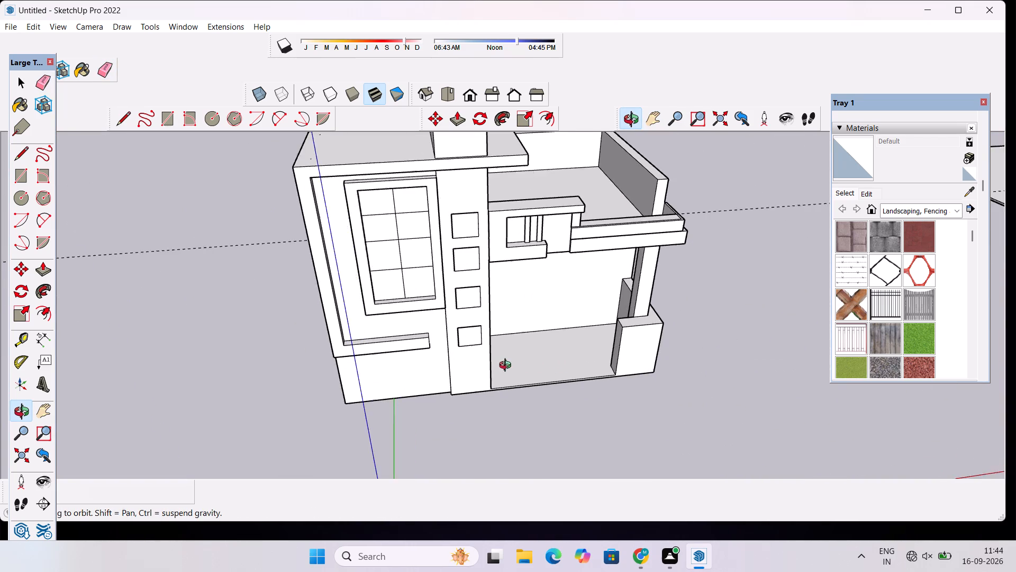
left_click_drag(498, 367, 665, 344)
scroll(487, 328, "up", 5)
scroll(545, 292, "down", 4)
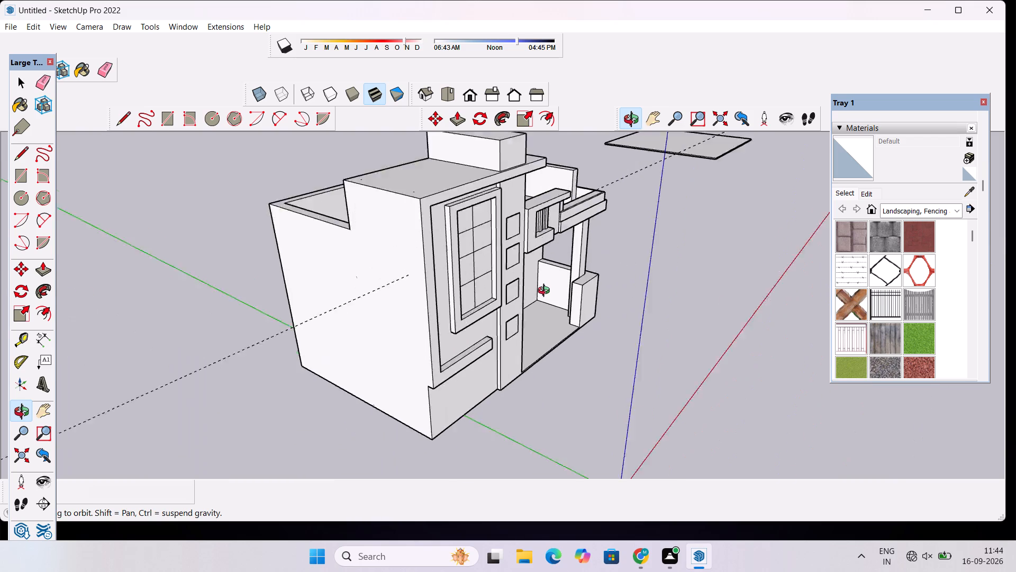
scroll(546, 292, "down", 3)
key("e")
left_click_drag(291, 334, 297, 360)
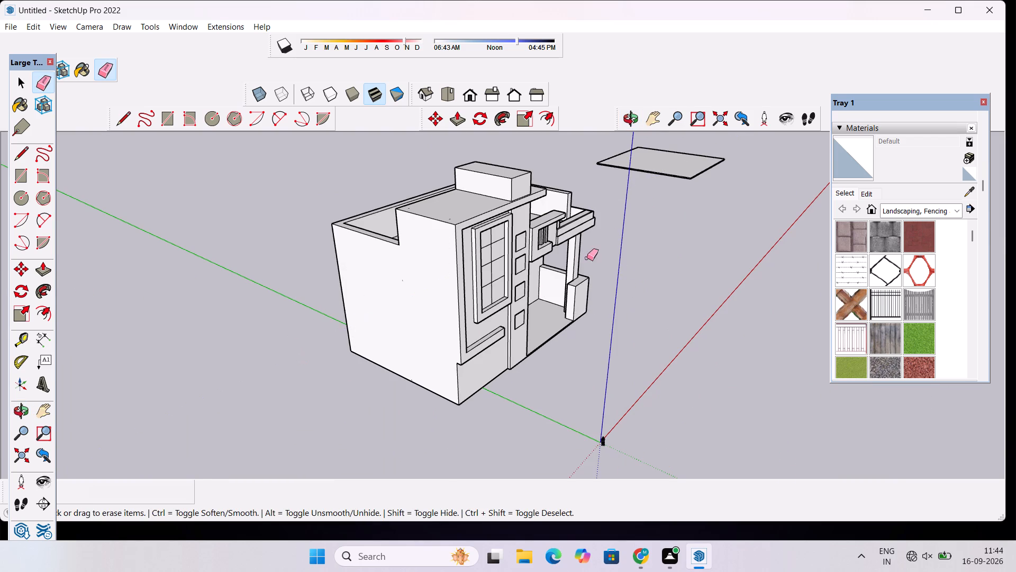
Erase the horizontal line across the outer face of the side parapet wall, just above the projecting ledge.
left_click(626, 118)
left_click_drag(627, 219, 478, 329)
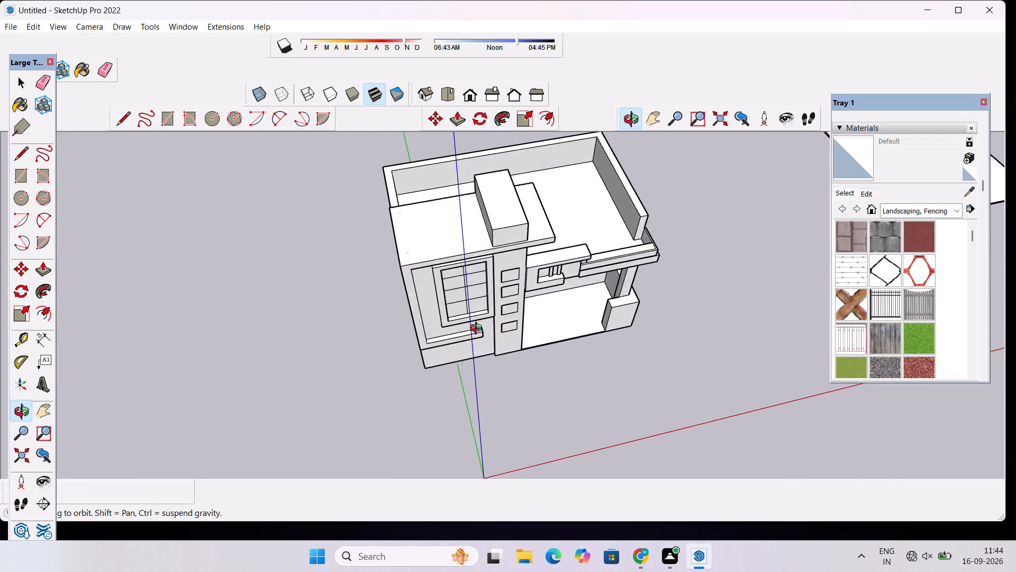
left_click_drag(478, 329, 453, 175)
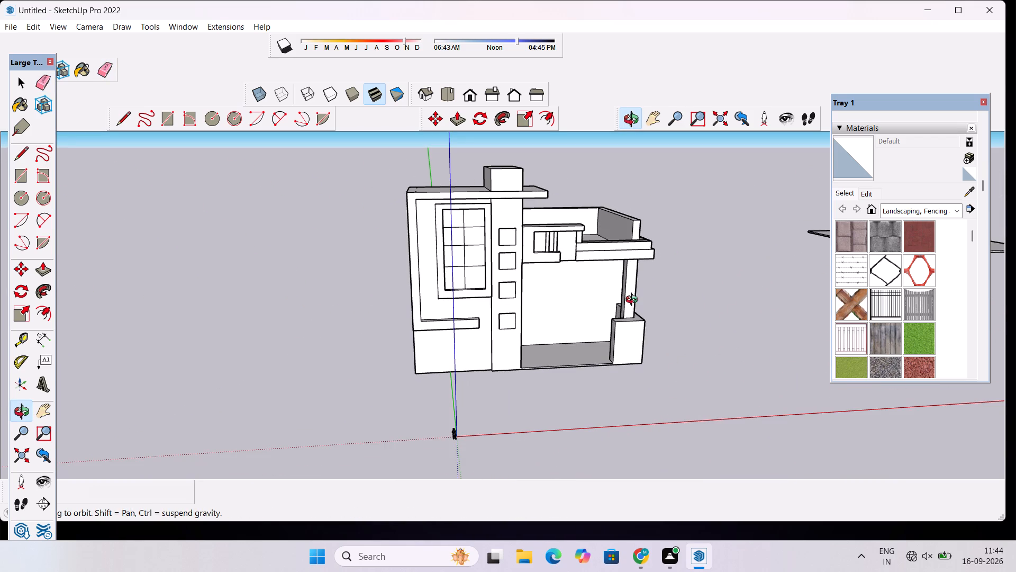
left_click_drag(634, 301, 496, 314)
scroll(711, 260, "up", 9)
left_click_drag(659, 282, 633, 286)
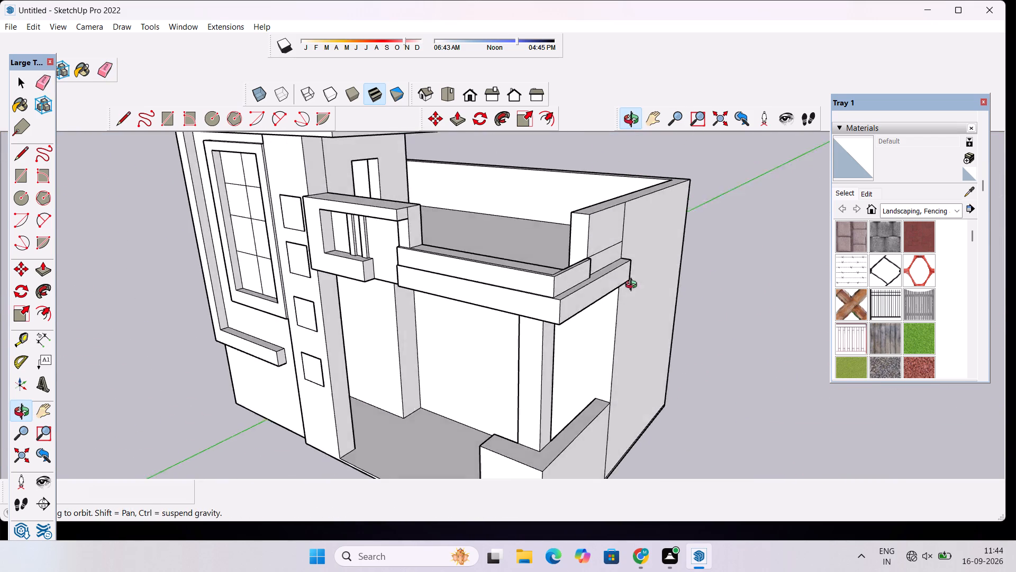
left_click_drag(633, 286, 540, 276)
left_click_drag(567, 271, 431, 305, "shift")
scroll(424, 298, "up", 3)
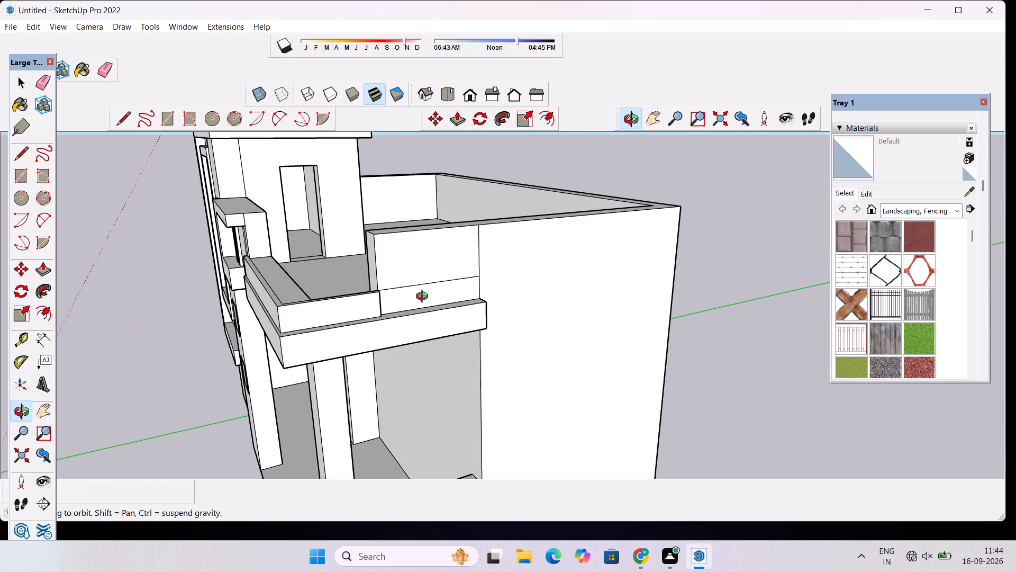
left_click_drag(439, 304, 402, 299, "shift")
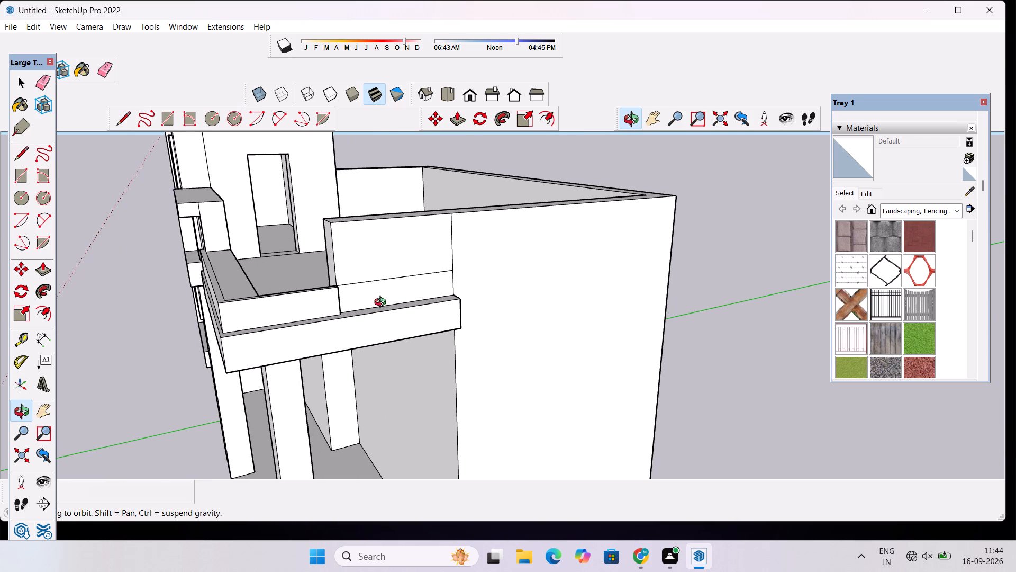
scroll(396, 299, "up", 3)
left_click_drag(429, 317, 429, 308)
scroll(430, 307, "down", 3)
left_click_drag(429, 308, 628, 342, "shift")
scroll(627, 317, "up", 3)
left_click_drag(630, 316, 606, 318)
scroll(519, 293, "up", 1)
left_click_drag(557, 300, 531, 303)
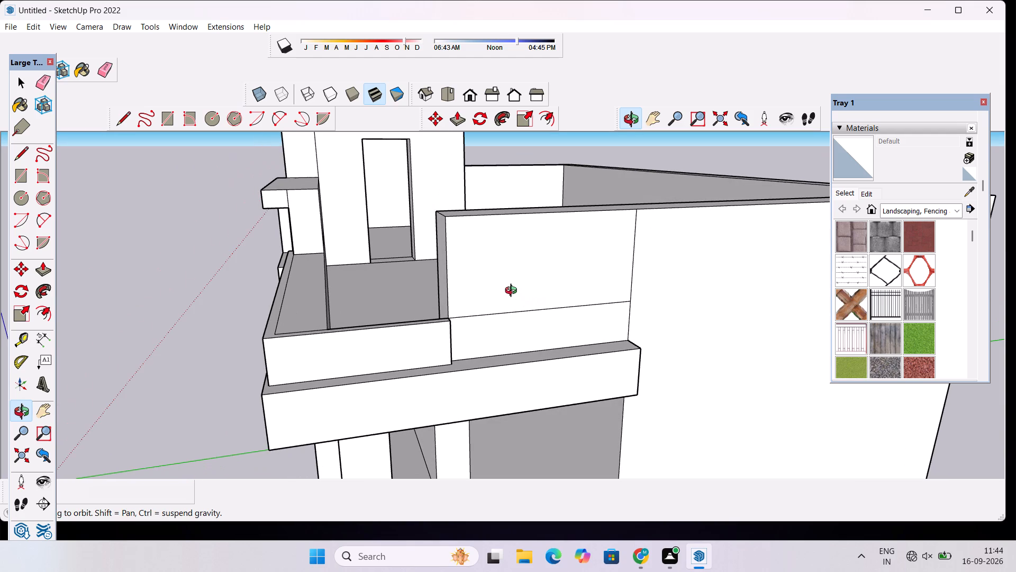
key("e")
left_click_drag(517, 300, 523, 313)
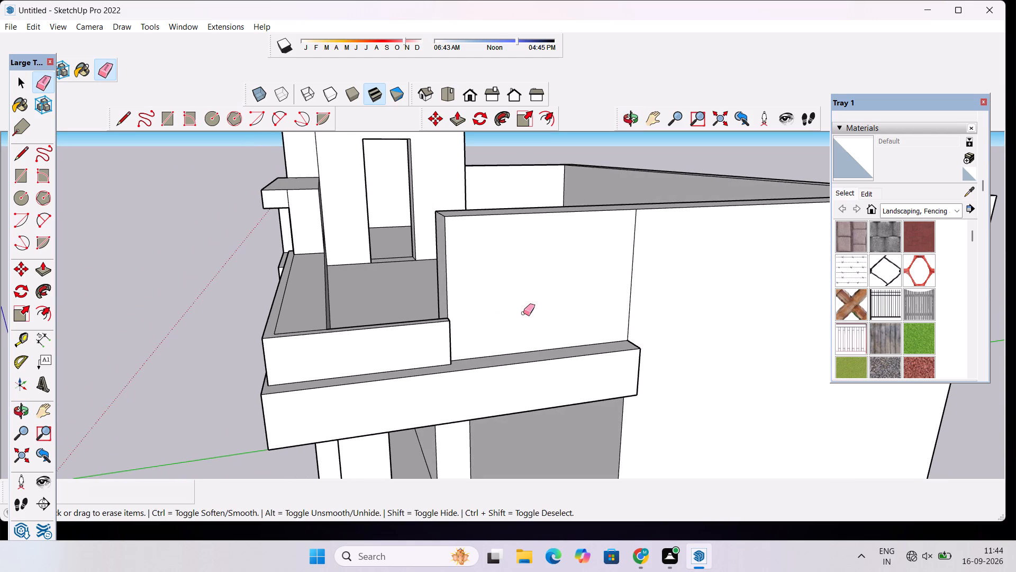
Examine the whole building's facade, roof terrace, balcony frame and porch from the front, above and the side.
scroll(531, 298, "down", 1)
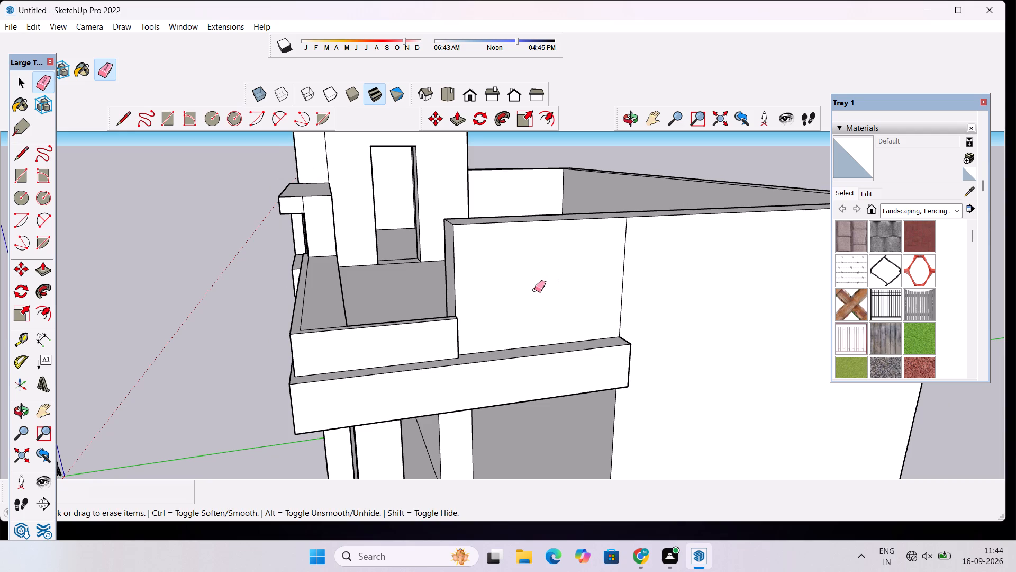
left_click(633, 121)
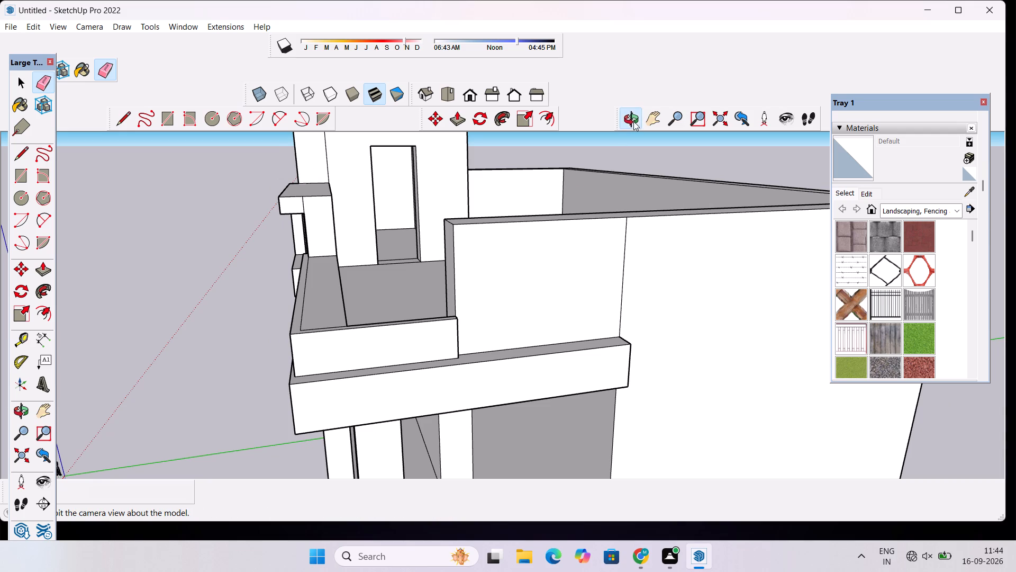
left_click_drag(479, 272, 681, 227)
scroll(344, 251, "down", 4)
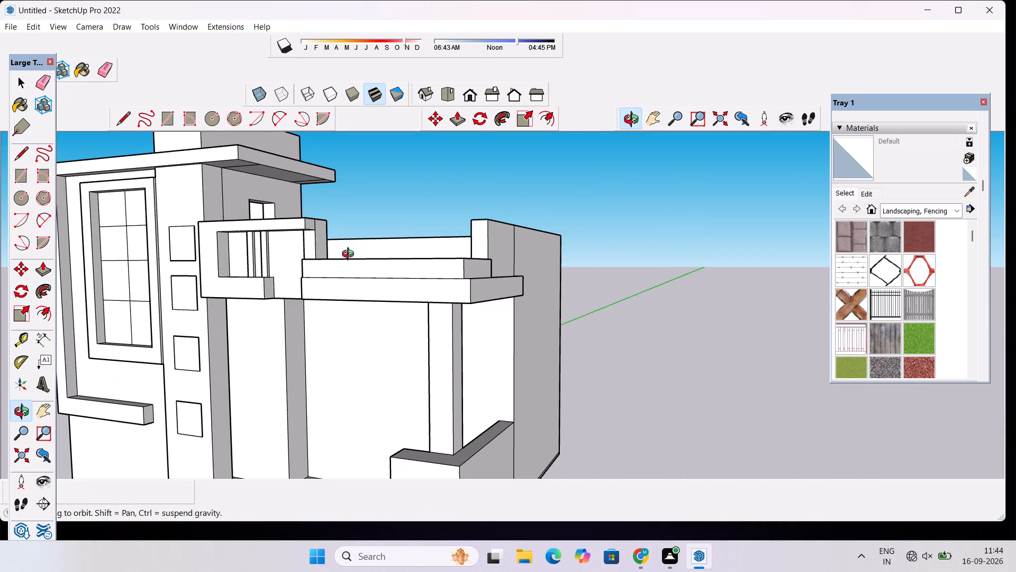
left_click_drag(350, 256, 381, 308)
scroll(348, 266, "down", 5)
left_click_drag(351, 273, 416, 329)
scroll(470, 270, "up", 4)
left_click_drag(506, 291, 397, 303)
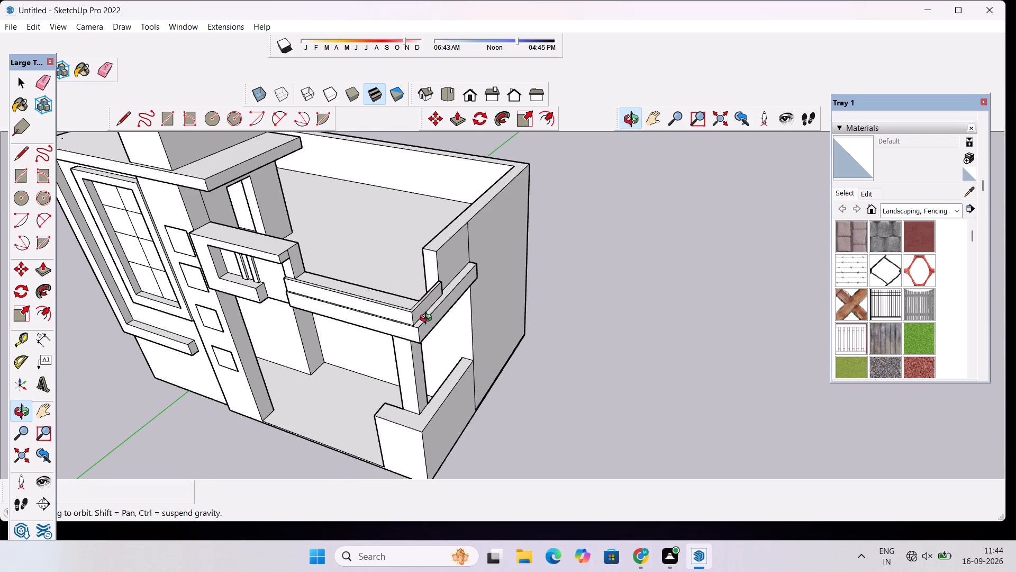
left_click_drag(503, 333, 404, 326)
left_click_drag(363, 320, 429, 370, "shift")
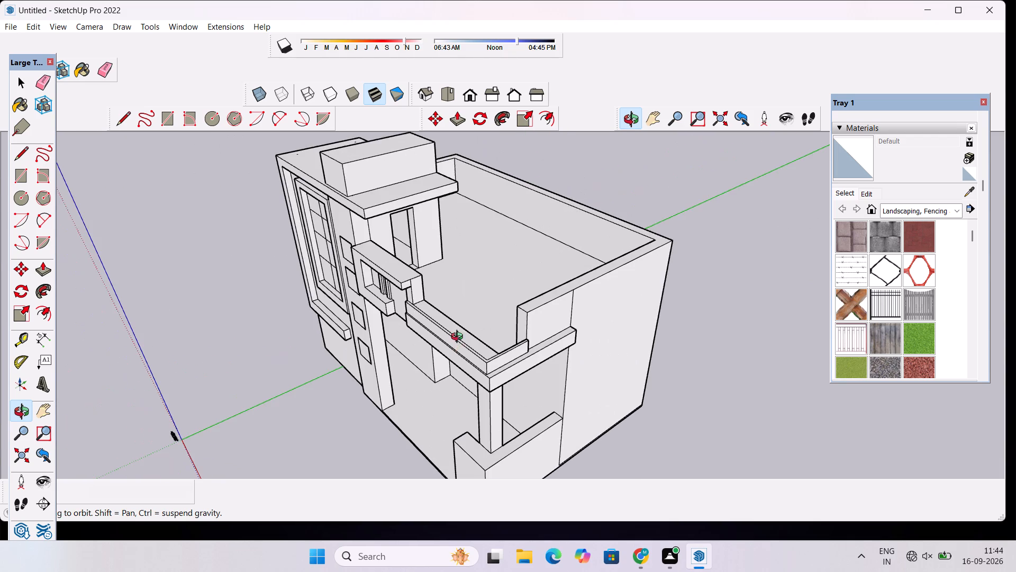
left_click_drag(459, 338, 582, 316)
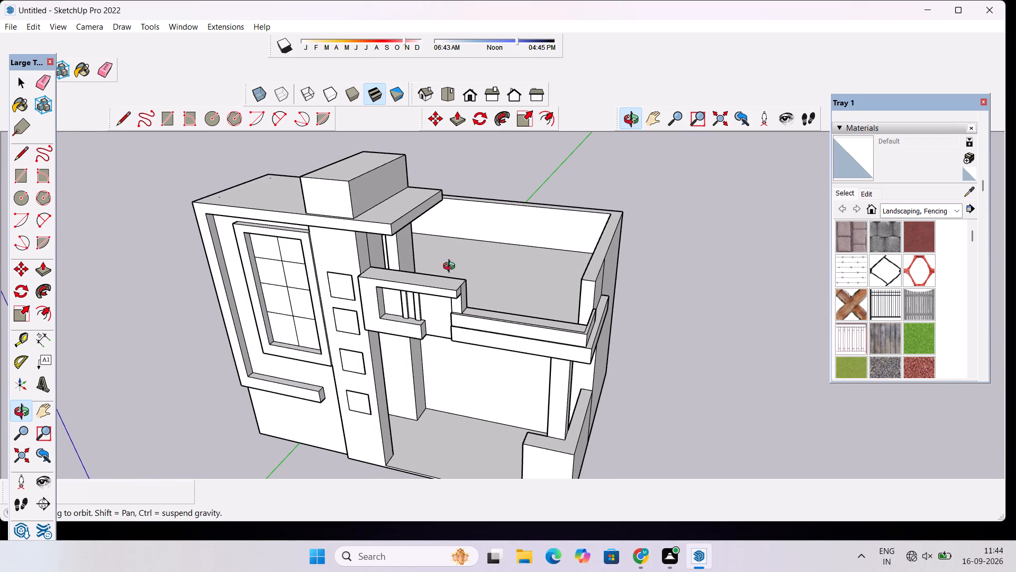
scroll(448, 261, "down", 4)
left_click_drag(515, 298, 641, 447)
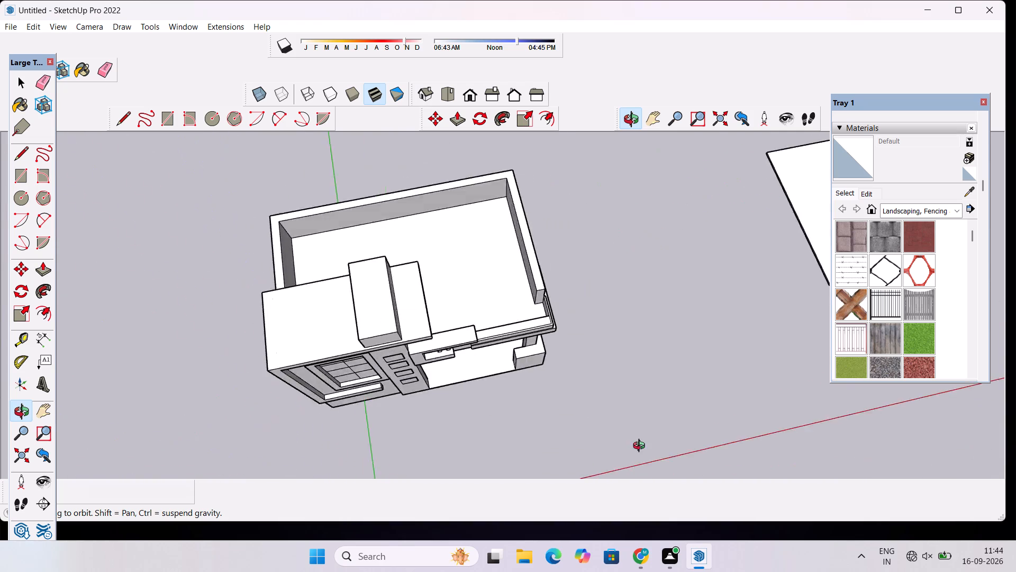
left_click_drag(641, 447, 681, 335)
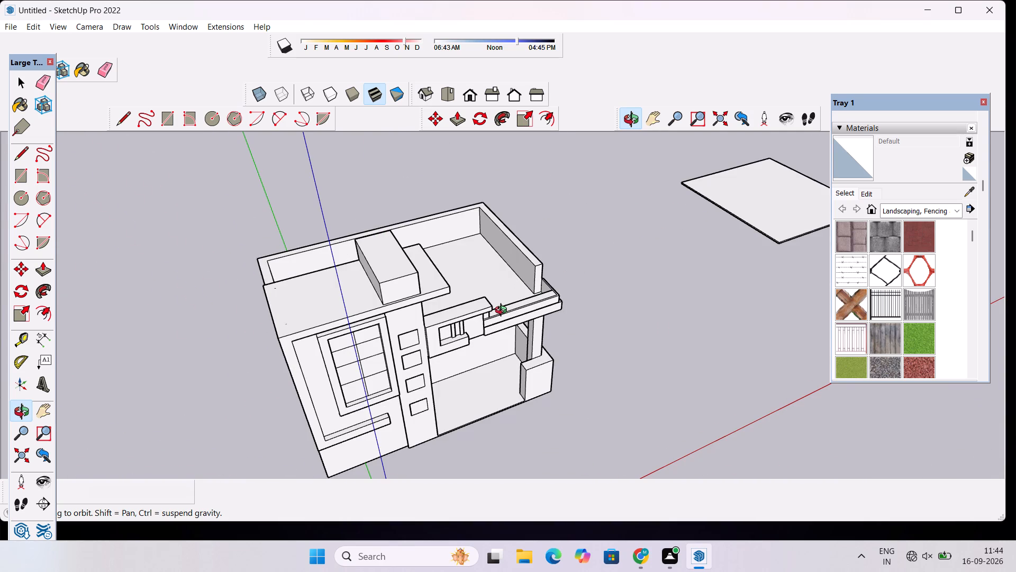
left_click_drag(548, 324, 473, 352, "shift")
left_click_drag(529, 333, 419, 341)
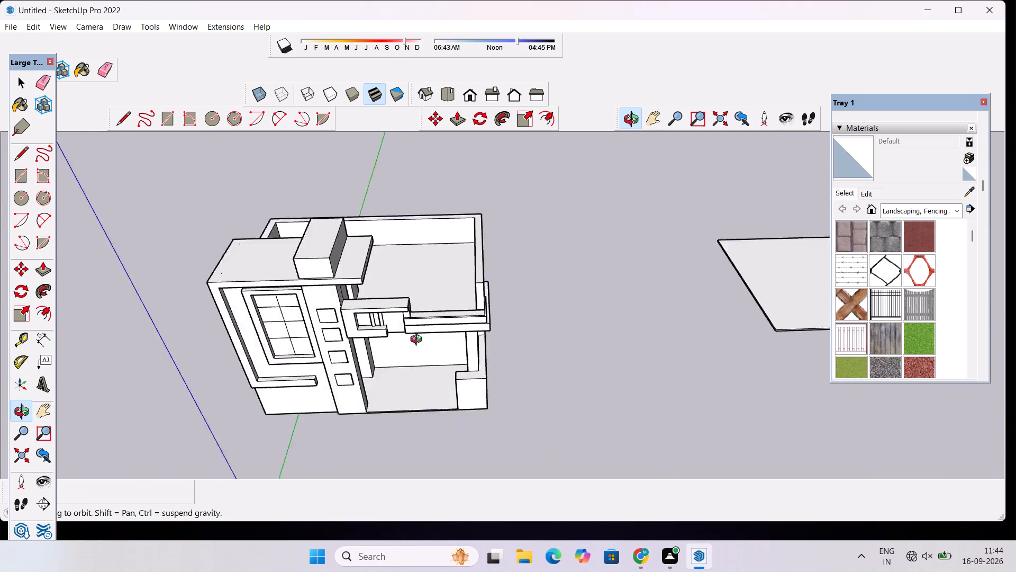
left_click_drag(419, 341, 360, 321)
scroll(378, 294, "up", 1)
left_click_drag(378, 296, 440, 313, "shift")
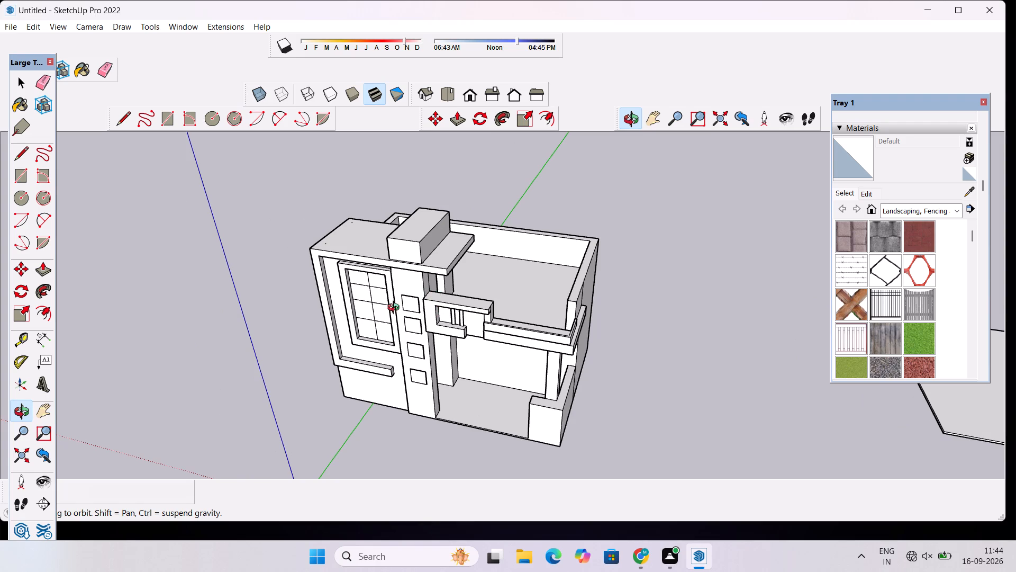
scroll(394, 311, "up", 4)
left_click_drag(389, 337, 552, 327)
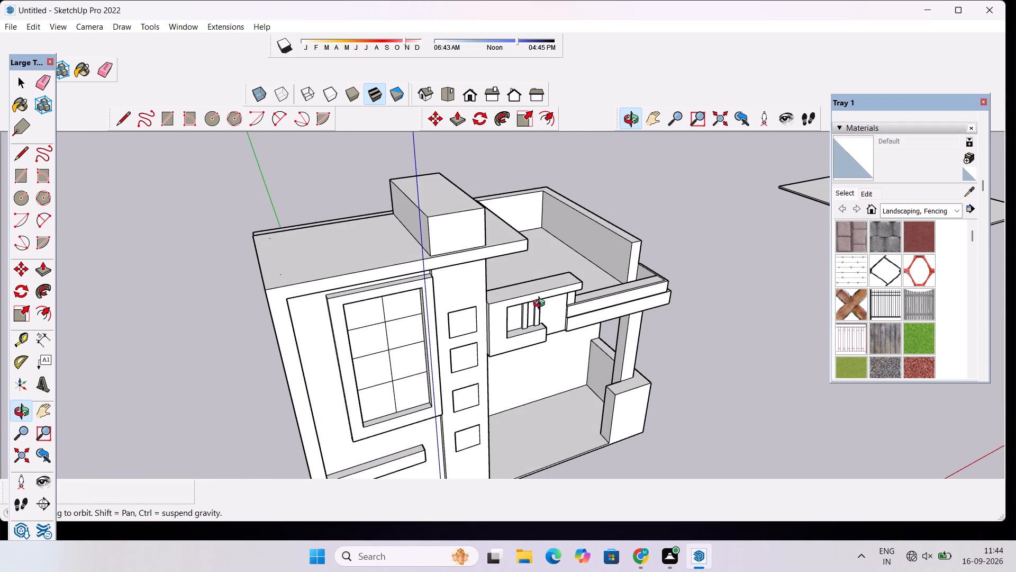
left_click_drag(532, 308, 398, 293)
scroll(475, 252, "down", 5)
left_click_drag(642, 314, 388, 327)
Examine the side parapet's outer face and its corner with the lowered front parapet and ledge up close.
scroll(656, 333, "up", 13)
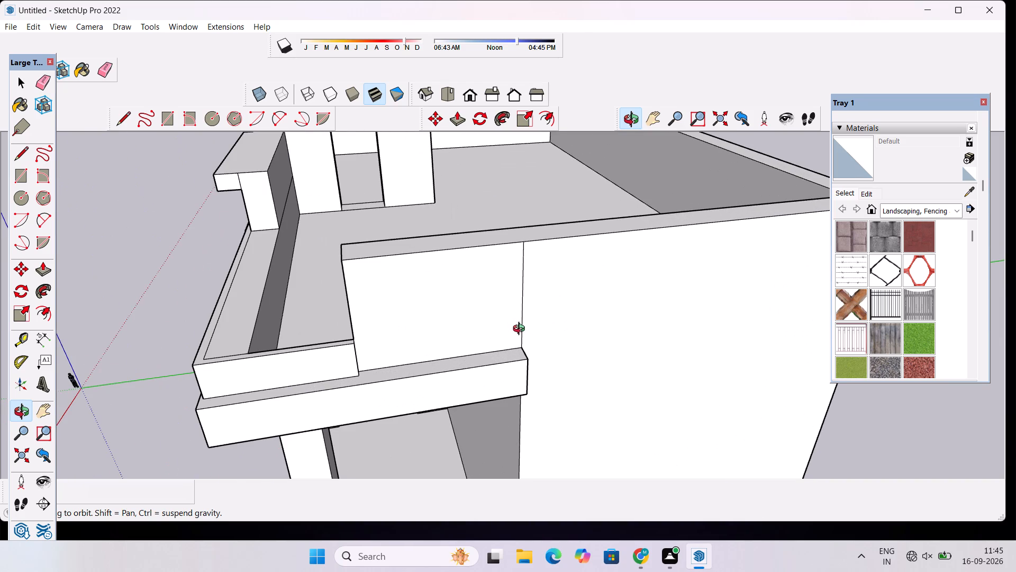
scroll(529, 318, "up", 2)
left_click_drag(518, 348, 518, 324)
left_click_drag(518, 312, 534, 315)
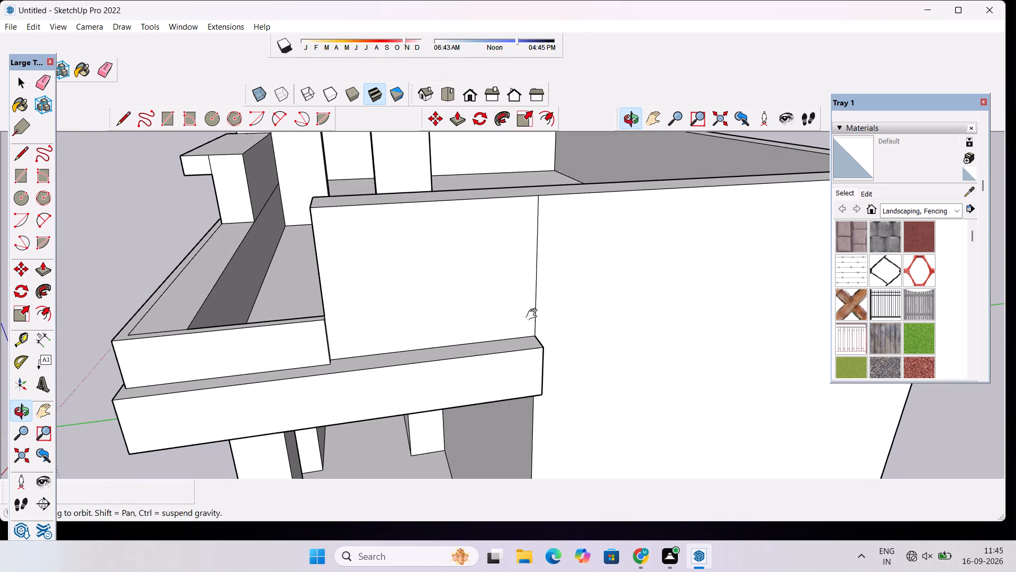
left_click_drag(534, 315, 548, 326)
left_click_drag(507, 299, 531, 317, "shift")
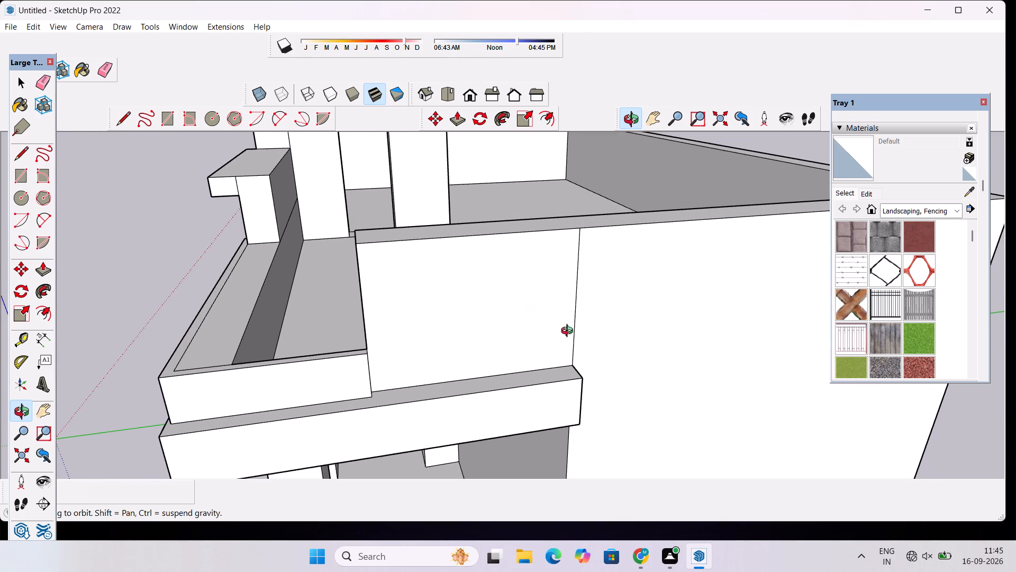
left_click_drag(569, 334, 532, 341)
left_click_drag(402, 322, 491, 342)
left_click_drag(286, 341, 332, 344)
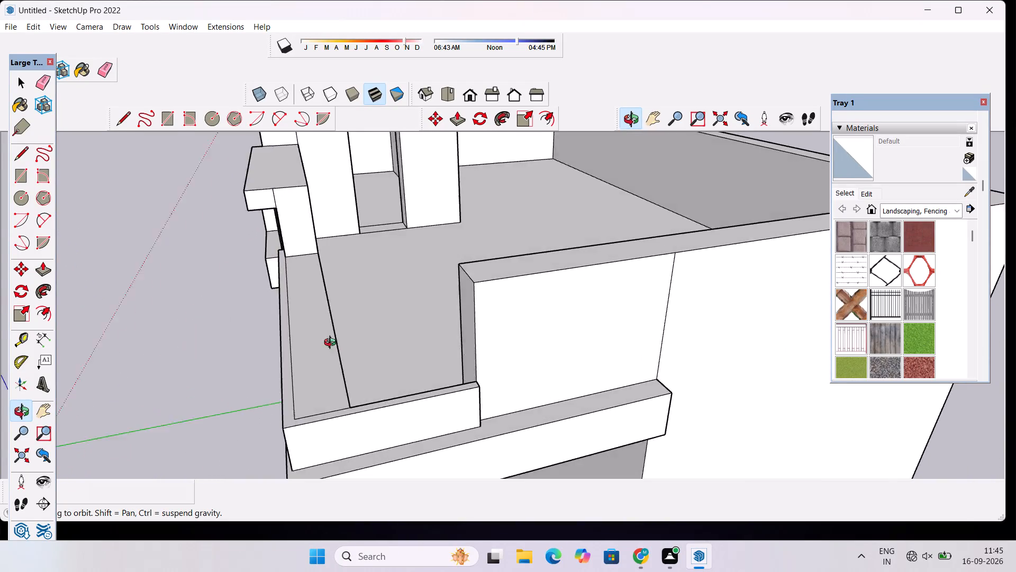
Examine the lowered front parapet, its corner with the side parapet, and the roof terrace from above and the side.
left_click_drag(332, 344, 328, 383)
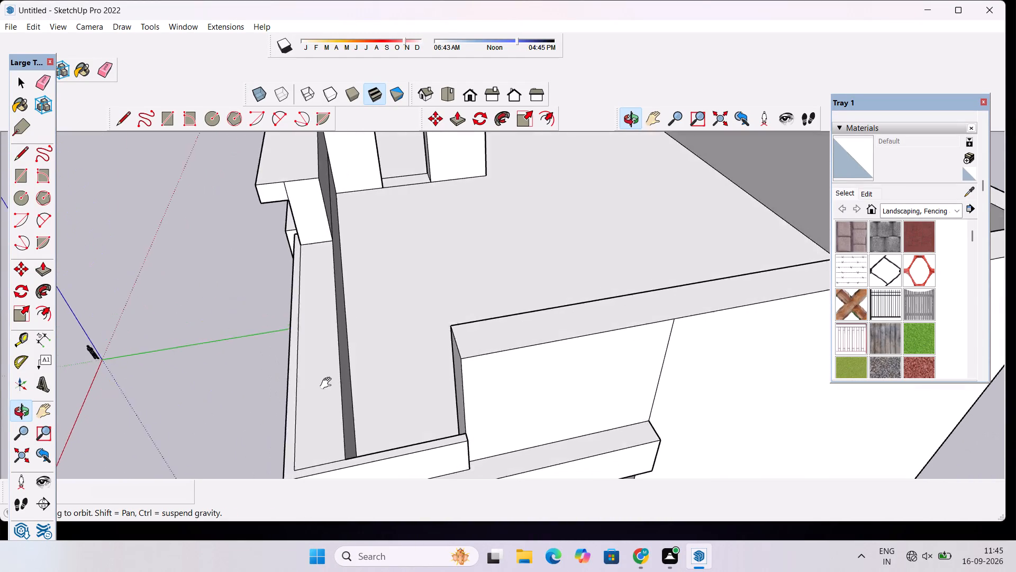
left_click_drag(328, 383, 349, 374)
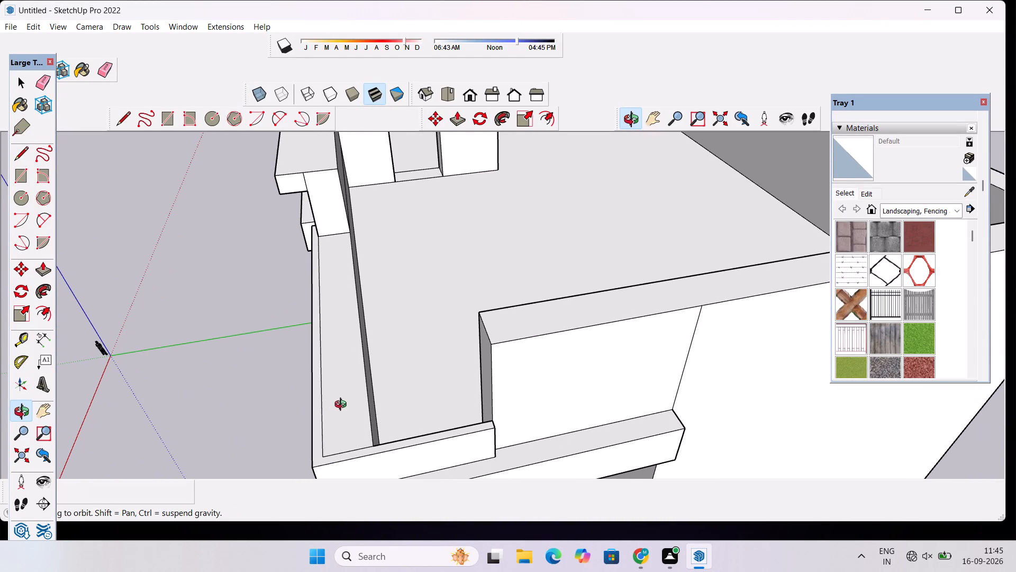
scroll(413, 371, "down", 1)
scroll(450, 327, "down", 5)
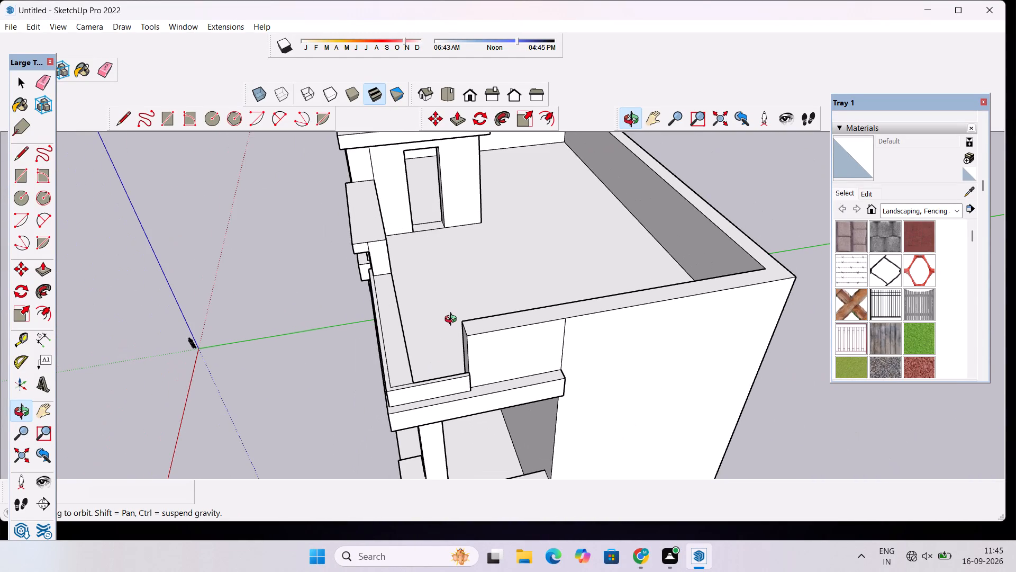
scroll(423, 347, "down", 3)
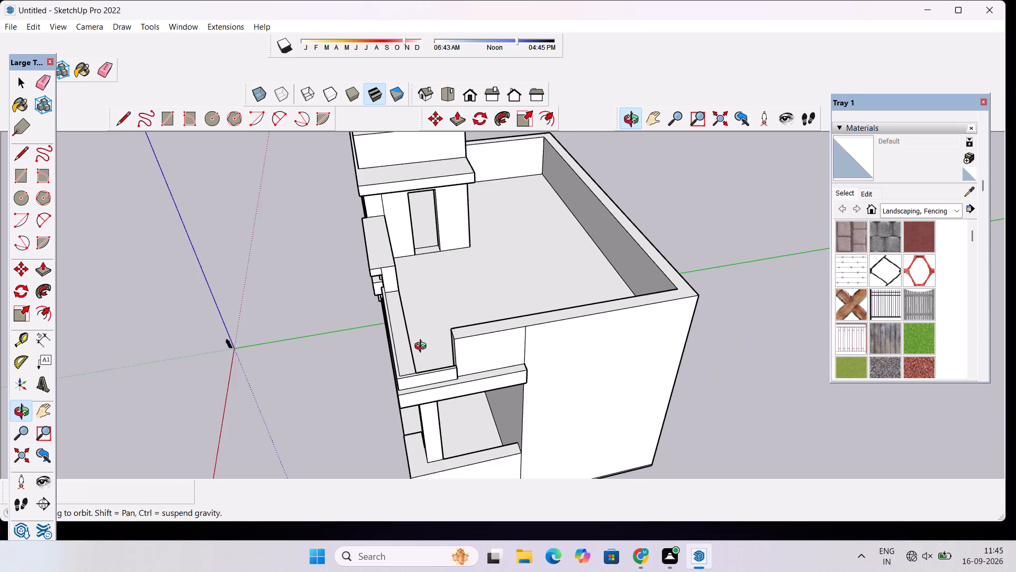
scroll(423, 347, "up", 3)
left_click_drag(416, 355, 563, 348)
scroll(608, 339, "up", 2)
left_click_drag(546, 382, 607, 390)
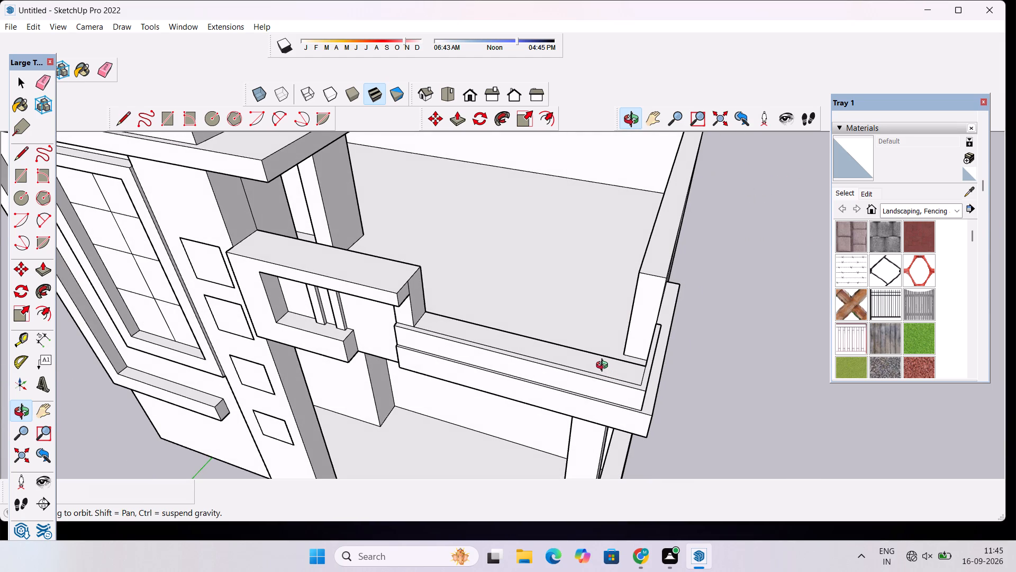
left_click_drag(618, 374, 550, 395, "shift")
scroll(567, 368, "up", 1)
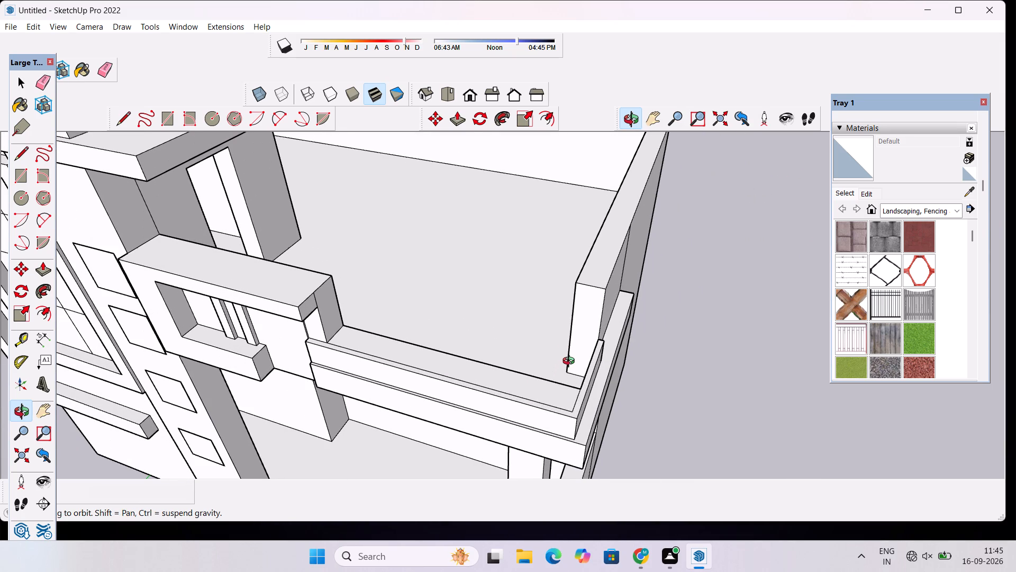
scroll(571, 362, "up", 2)
left_click_drag(587, 386, 751, 395)
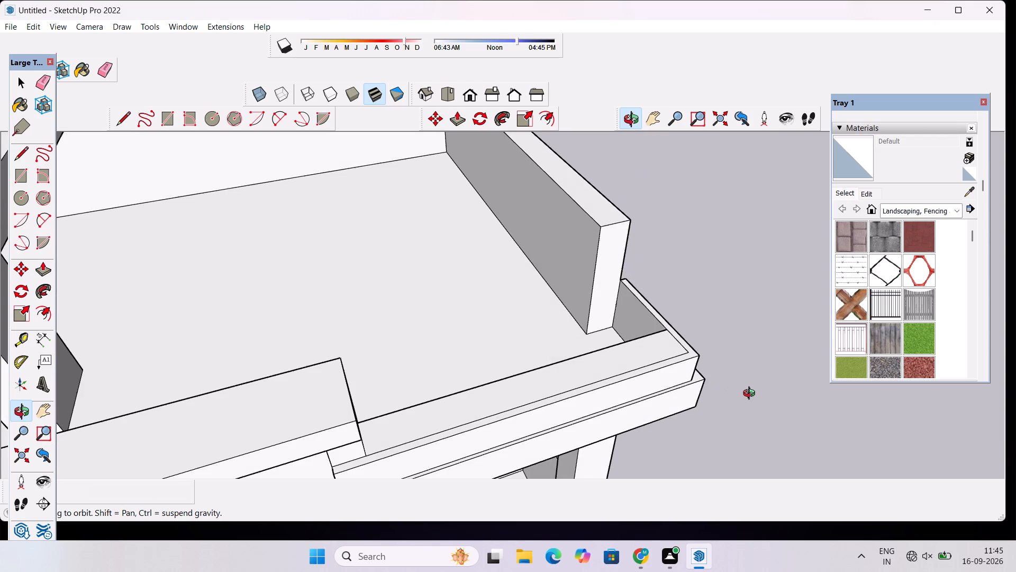
left_click_drag(751, 395, 532, 422)
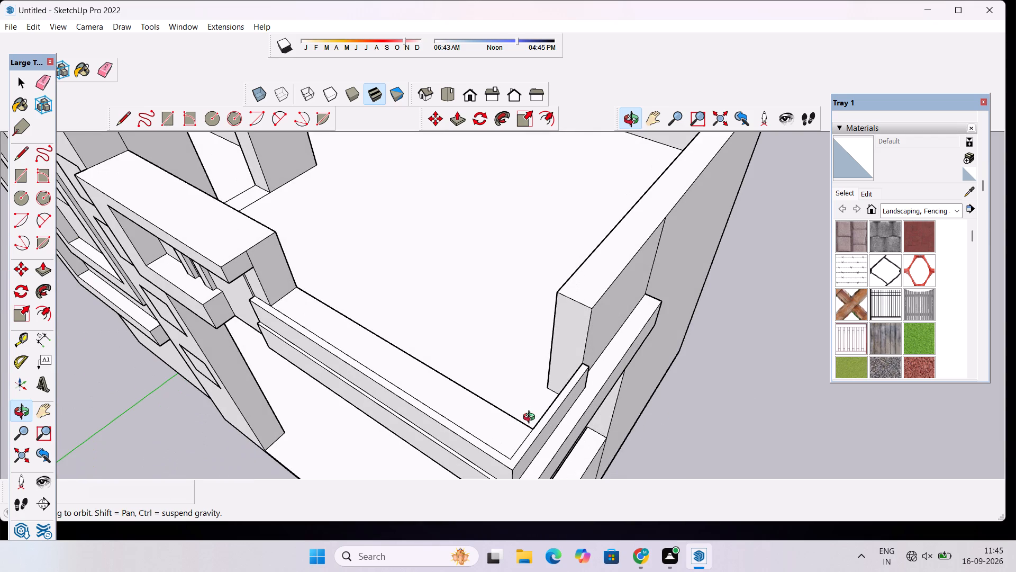
left_click_drag(496, 385, 618, 433)
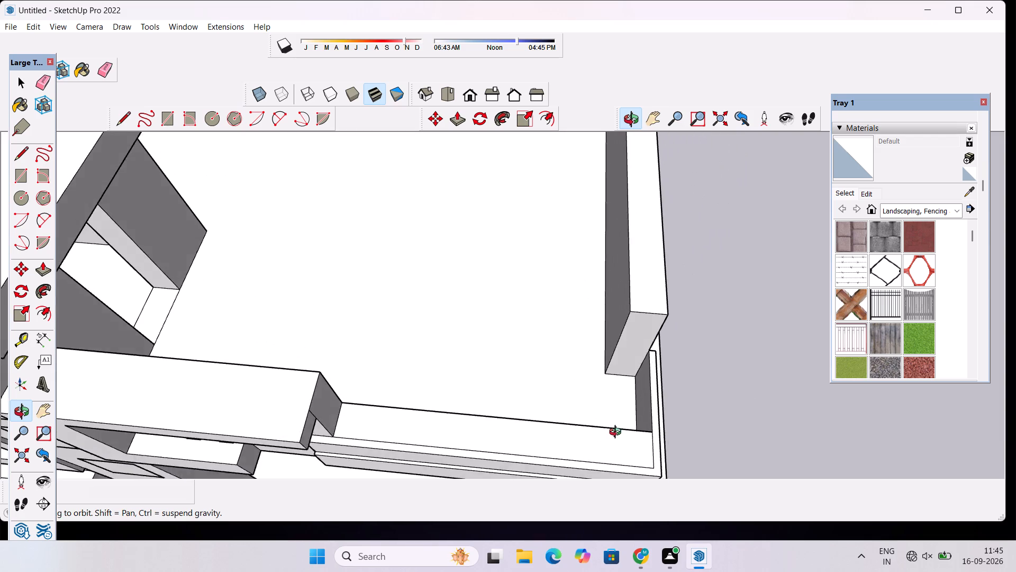
left_click_drag(618, 433, 434, 297)
scroll(493, 260, "up", 2)
left_click_drag(390, 307, 673, 520)
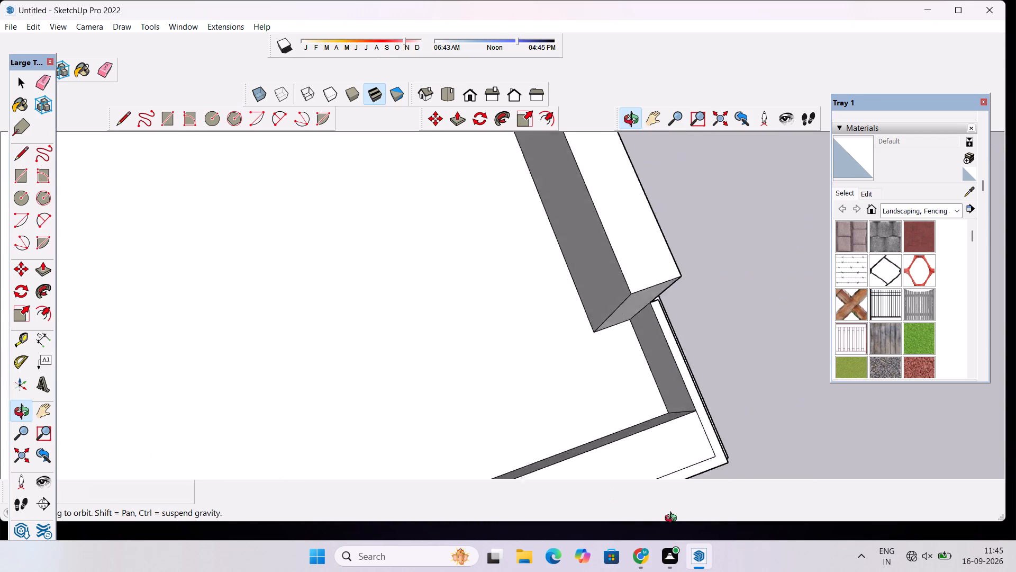
left_click_drag(673, 520, 834, 449)
left_click_drag(548, 402, 753, 395)
left_click_drag(773, 388, 556, 374)
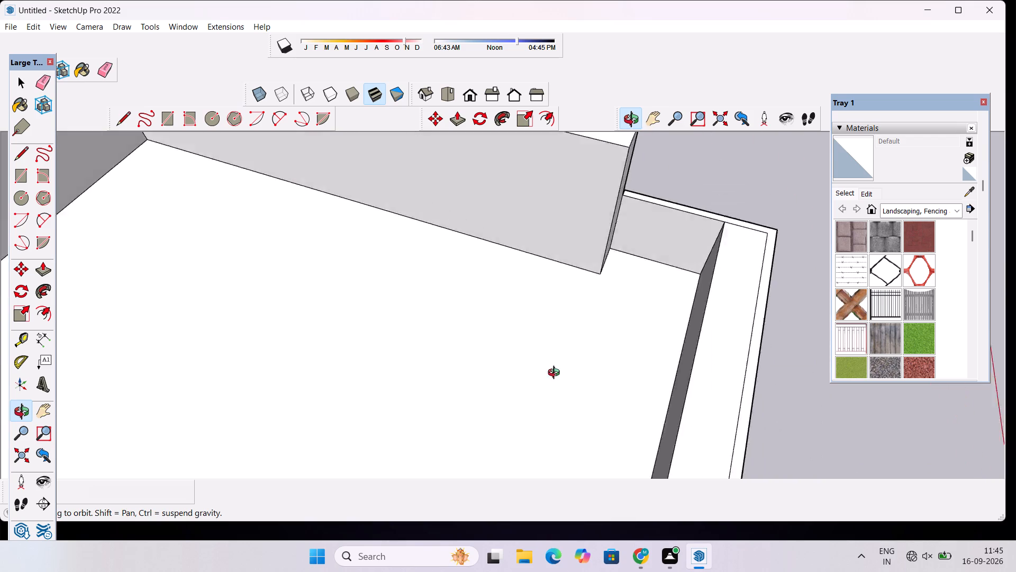
left_click_drag(556, 374, 491, 368)
scroll(484, 368, "down", 10)
left_click_drag(592, 369, 276, 376)
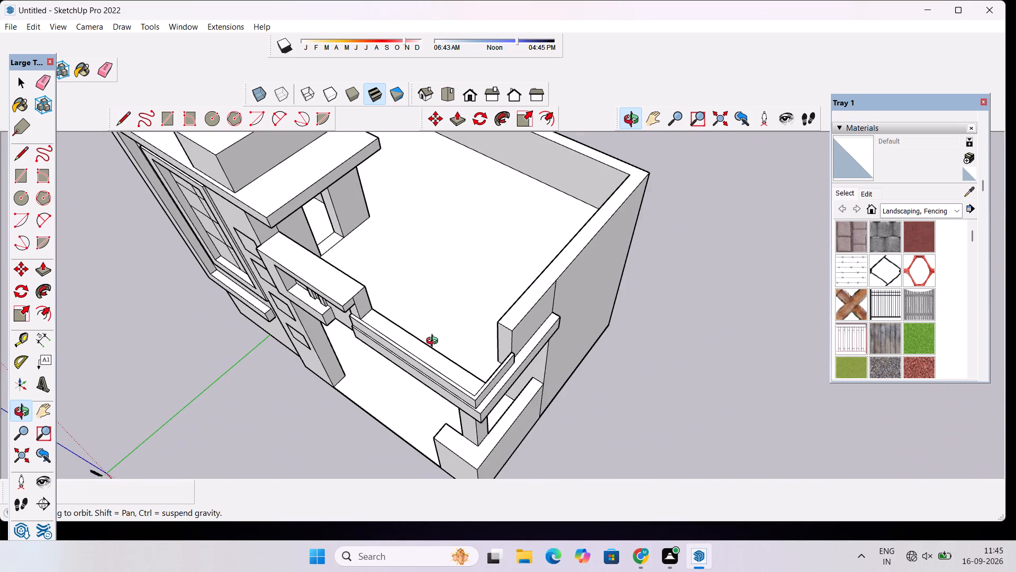
Push the terrace-side face of the lowered front parapet outward by 5' to thin the parapet.
scroll(434, 342, "up", 5)
left_click_drag(514, 369, 286, 348)
left_click_drag(388, 305, 422, 439)
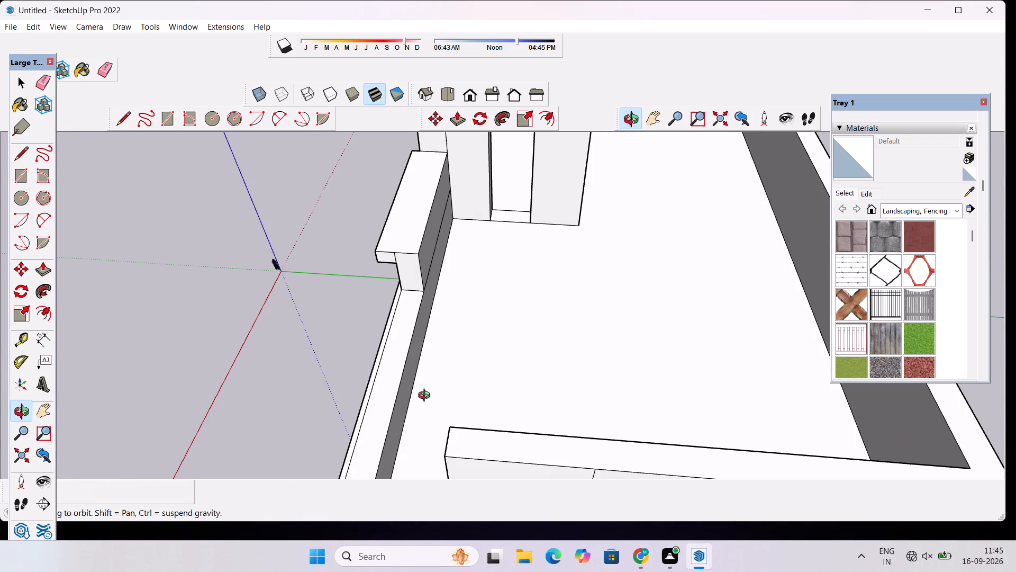
left_click_drag(459, 328, 417, 327)
left_click_drag(399, 326, 468, 319, "shift")
key("p")
left_click(453, 343)
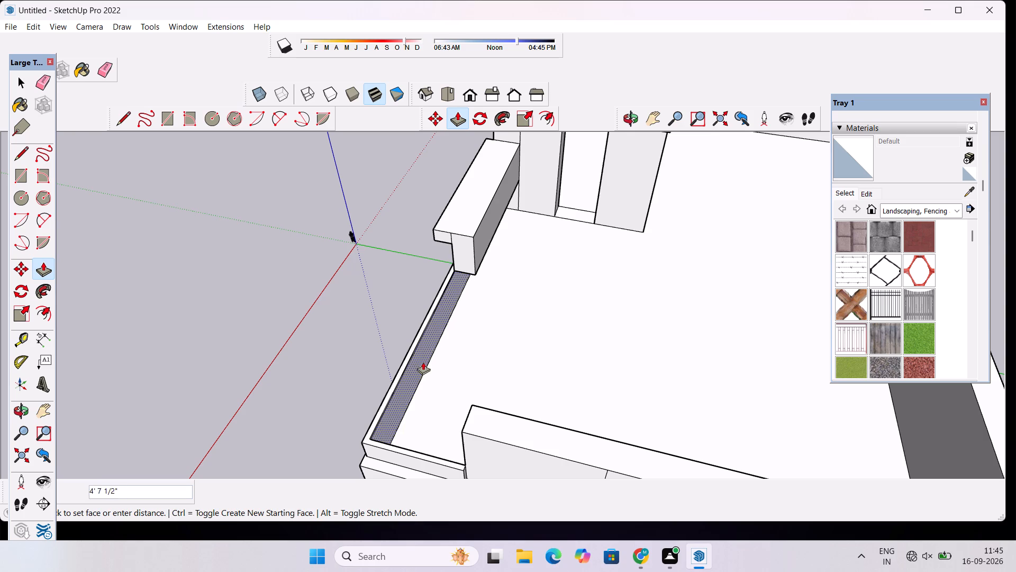
left_click(411, 356)
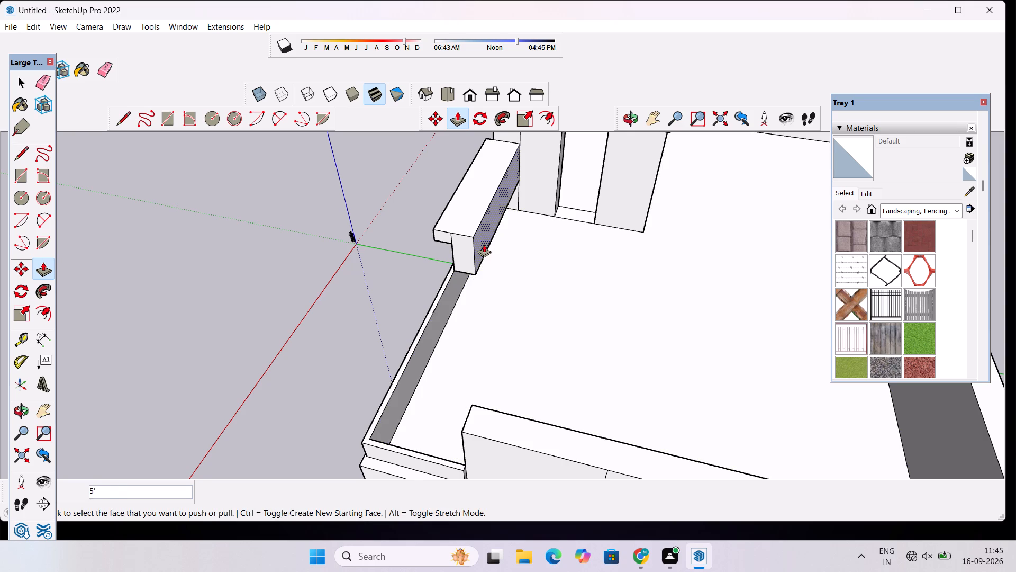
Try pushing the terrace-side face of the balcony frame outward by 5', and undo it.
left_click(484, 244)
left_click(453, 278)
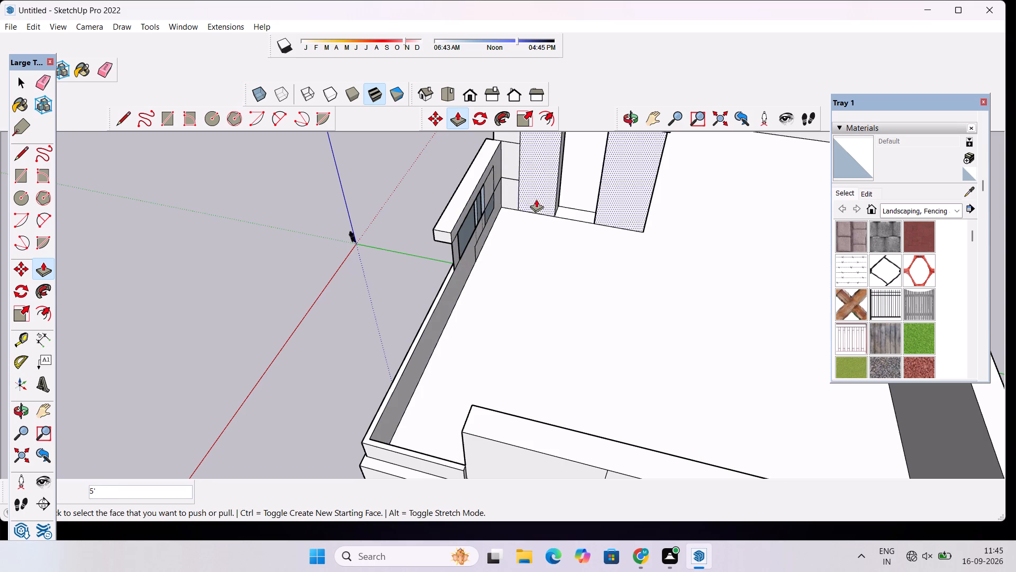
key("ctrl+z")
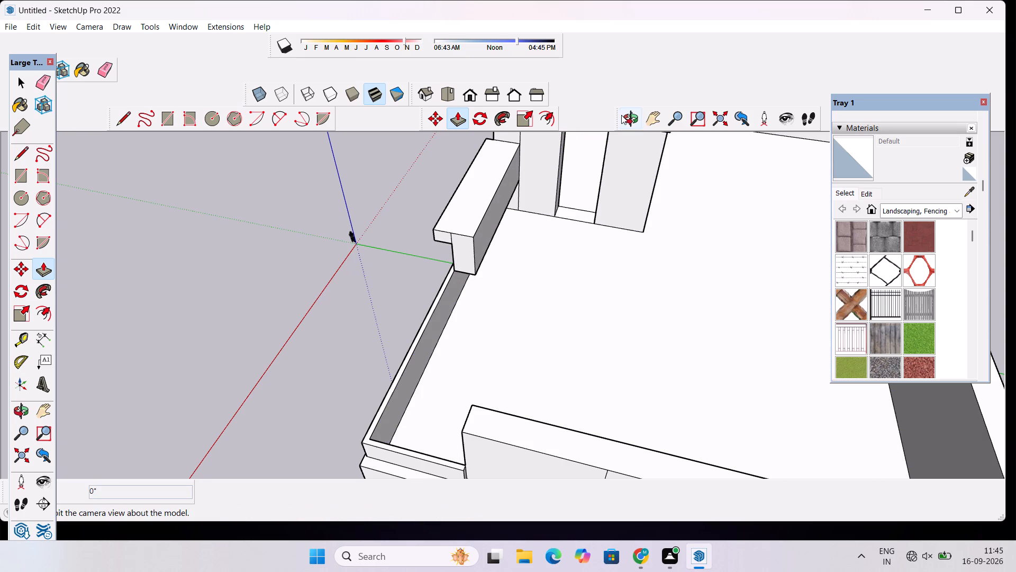
Examine the balcony frame, lowered parapet and porch from the front, then the frame's terrace side.
left_click(627, 117)
left_click_drag(355, 296, 665, 198)
scroll(586, 222, "up", 4)
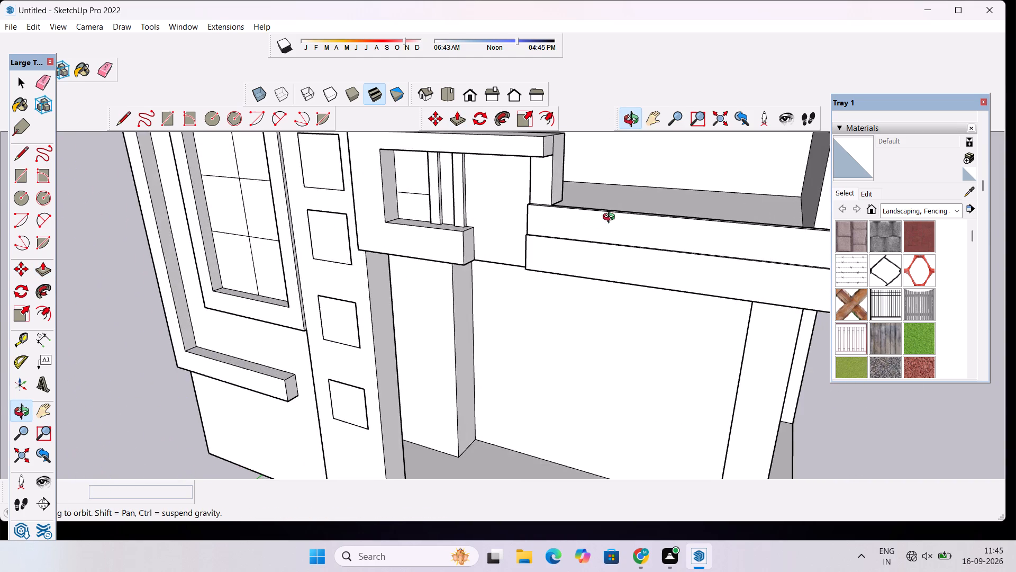
left_click_drag(611, 219, 424, 262)
scroll(450, 265, "down", 5)
left_click_drag(523, 303, 358, 342)
left_click_drag(357, 342, 430, 342)
scroll(424, 343, "up", 4)
left_click_drag(401, 348, 557, 225)
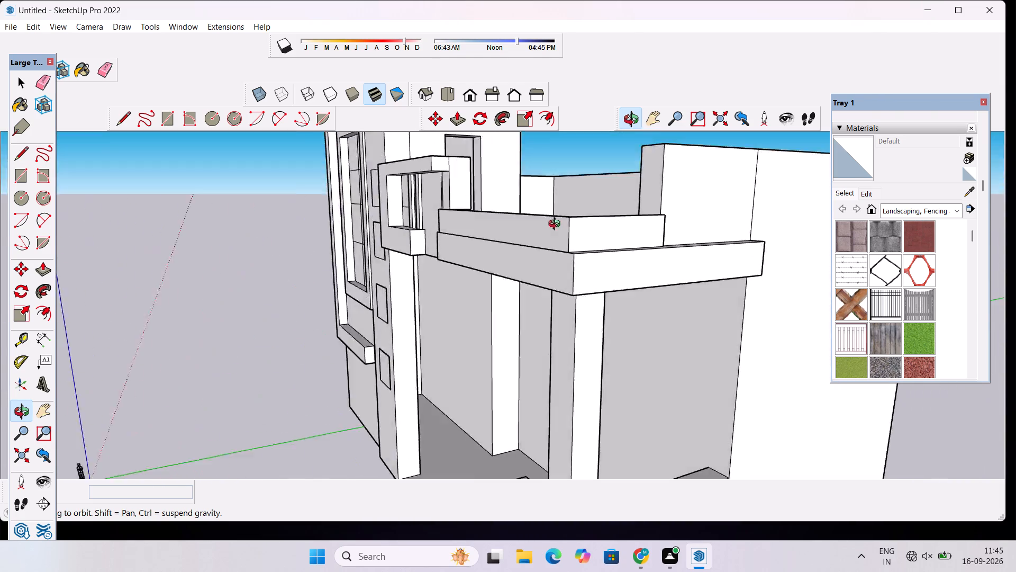
left_click_drag(557, 225, 189, 320)
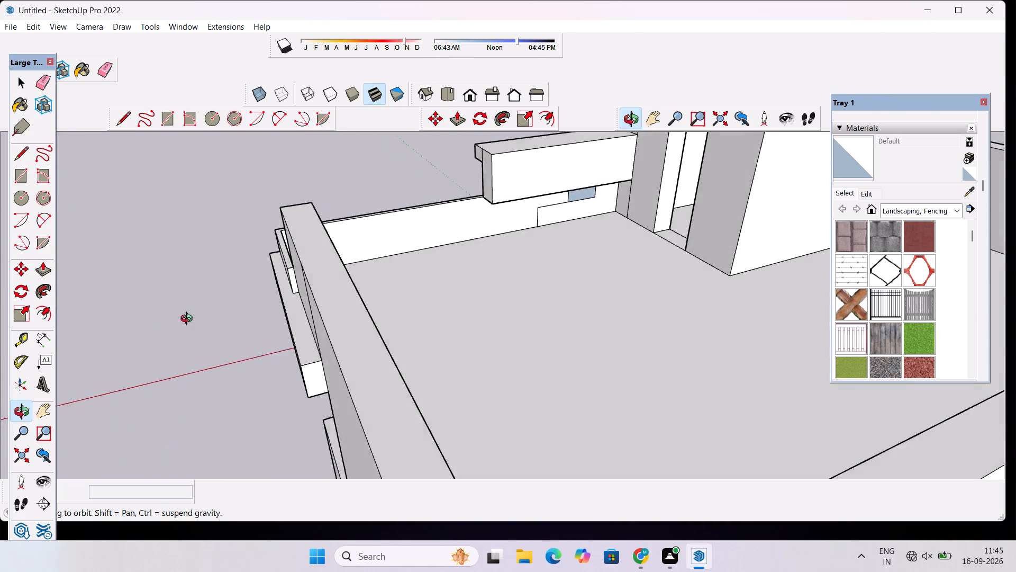
left_click_drag(189, 320, 358, 301)
left_click_drag(494, 220, 251, 196)
left_click_drag(422, 174, 718, 249)
scroll(423, 168, "down", 10)
Pull out the small blue rectangular face under the balcony frame on the terrace side by 0.5".
left_click_drag(472, 205, 611, 306, "shift")
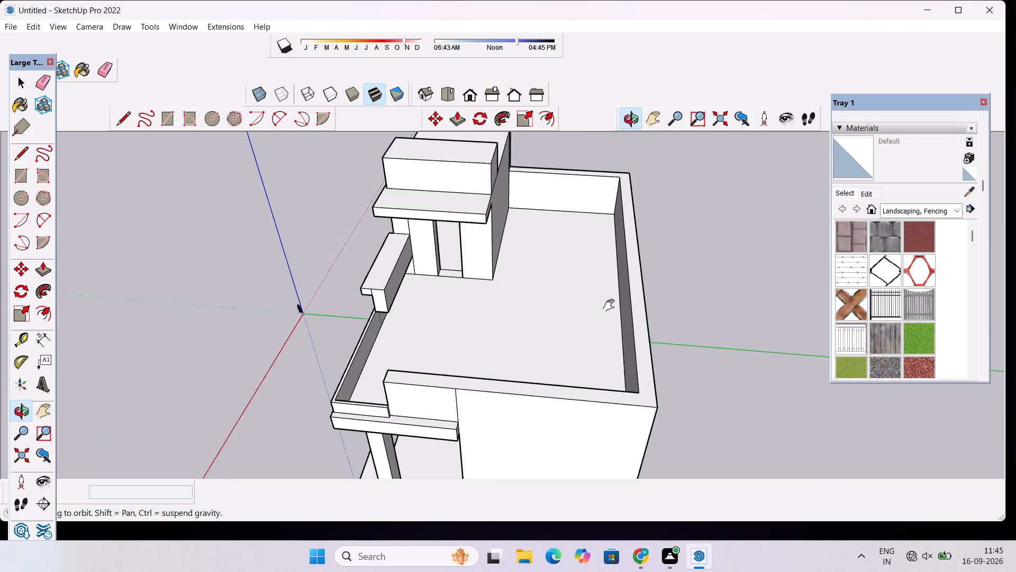
left_click_drag(611, 306, 616, 311, "shift")
scroll(348, 273, "up", 6)
left_click_drag(533, 359, 414, 296)
scroll(401, 260, "up", 5)
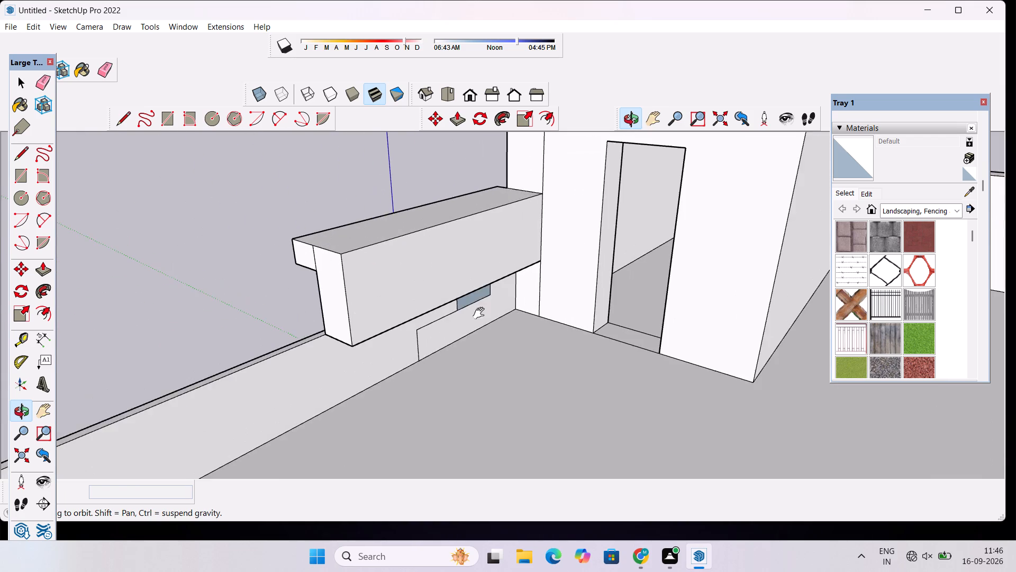
left_click_drag(481, 318, 466, 333, "shift")
scroll(462, 333, "up", 6)
left_click_drag(464, 332, 430, 333)
left_click_drag(432, 314, 434, 333, "shift")
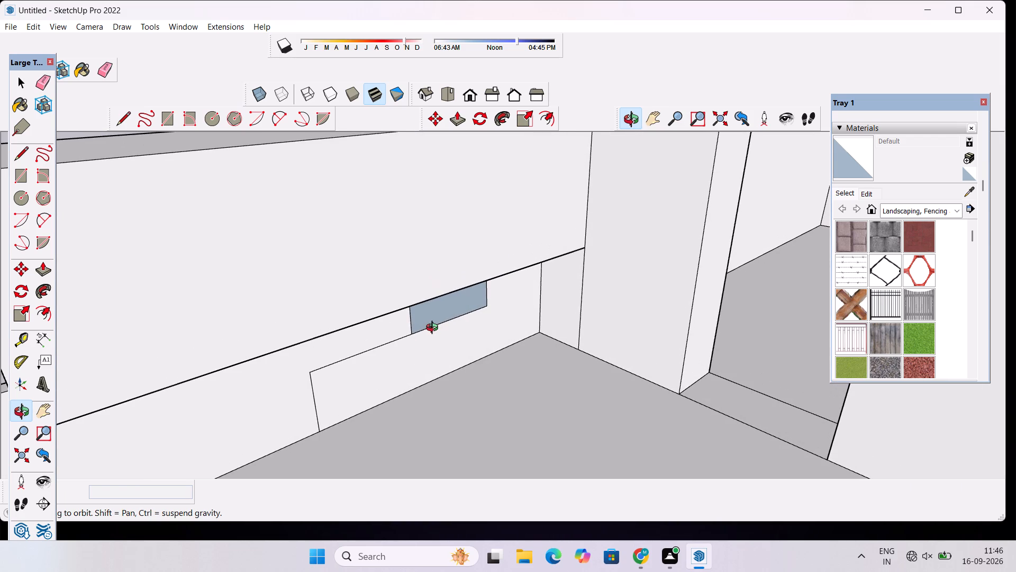
key("p")
left_click(438, 304)
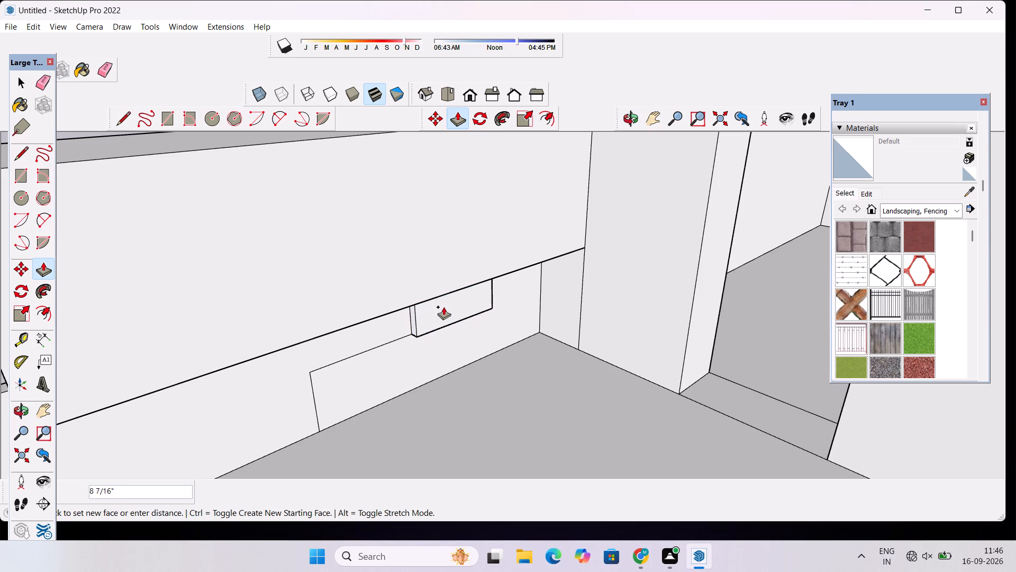
type("0.05'")
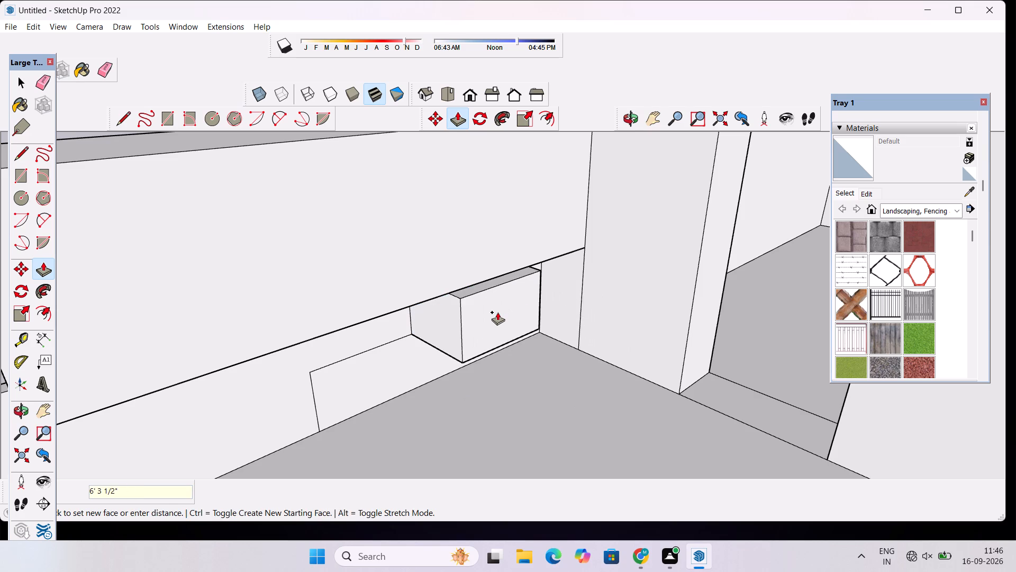
type("0.5\"")
key("Return")
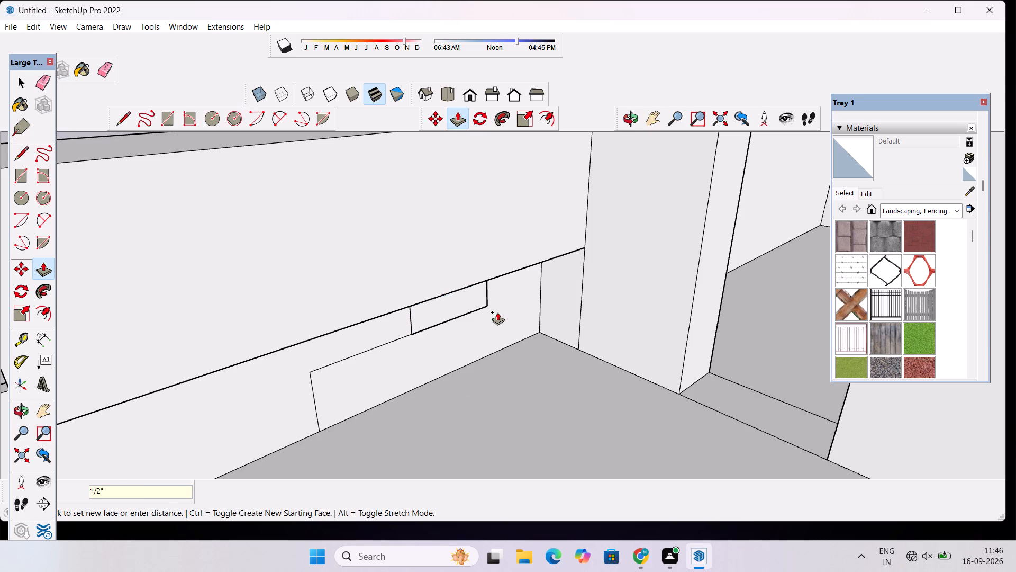
key("space")
Erase the vertical line on the roof box's wall beside the balcony frame, both below and above the frame.
left_click(631, 122)
left_click_drag(507, 215, 613, 235)
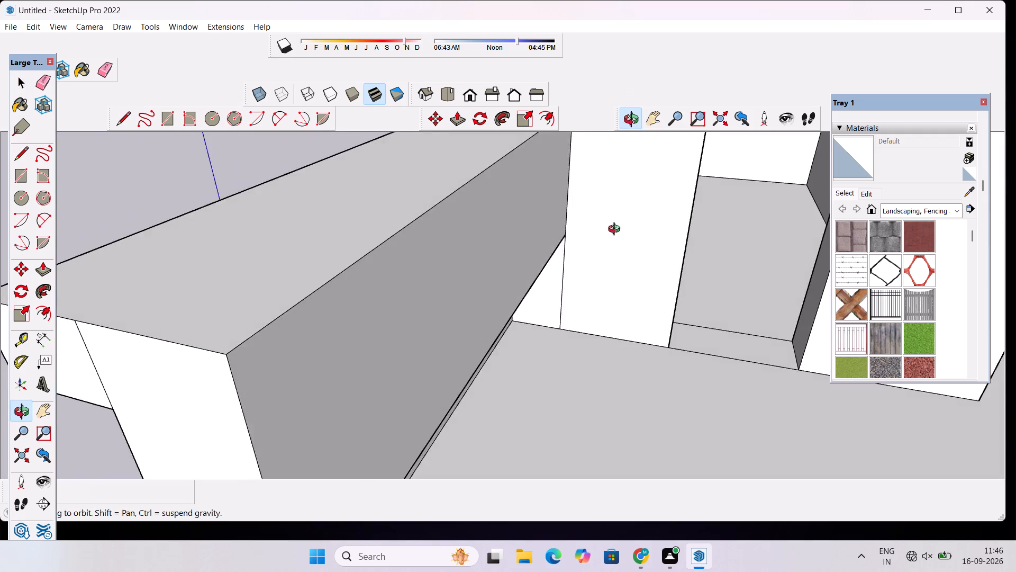
scroll(616, 230, "down", 8)
left_click_drag(580, 314, 556, 249)
left_click_drag(560, 244, 528, 314)
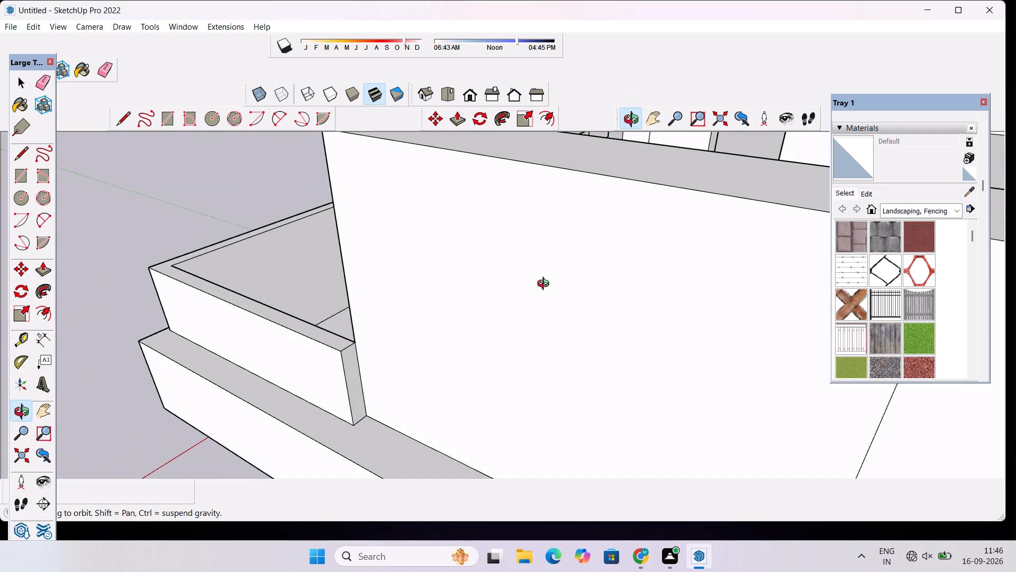
left_click_drag(558, 270, 511, 386, "shift")
scroll(654, 123, "up", 3, "shift")
left_click_drag(640, 175, 601, 296, "shift")
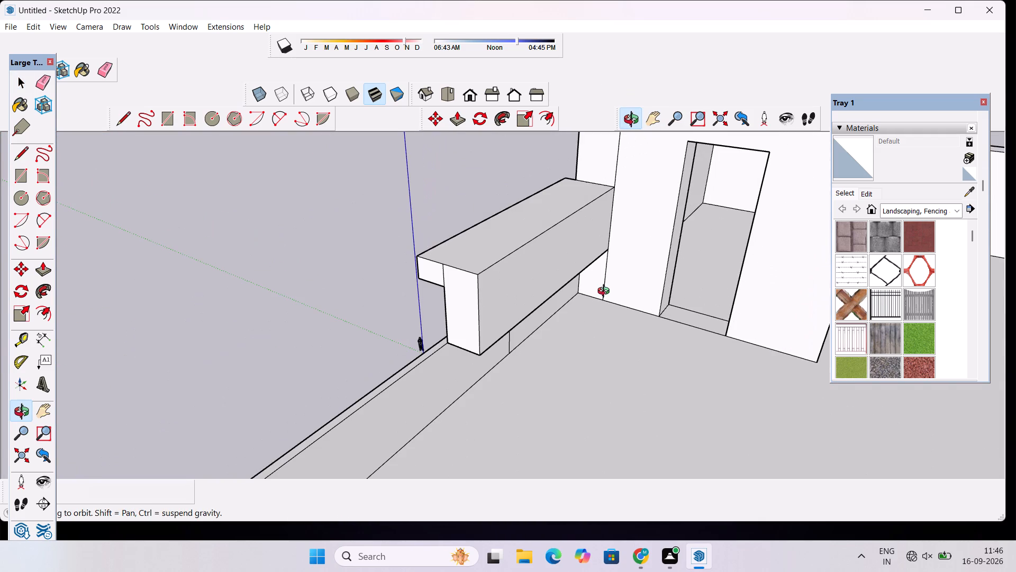
scroll(606, 292, "up", 1)
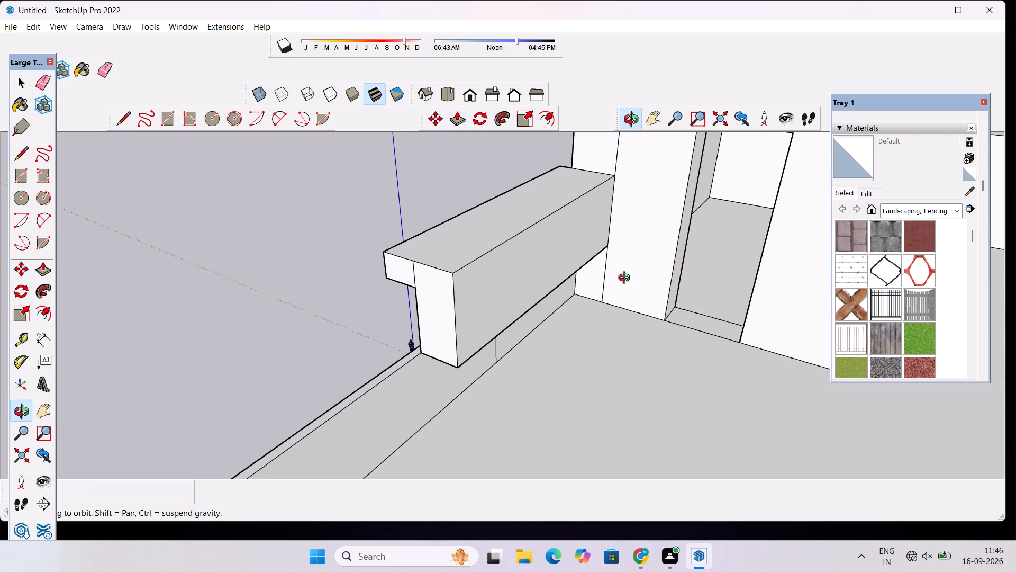
key("e")
left_click(604, 271)
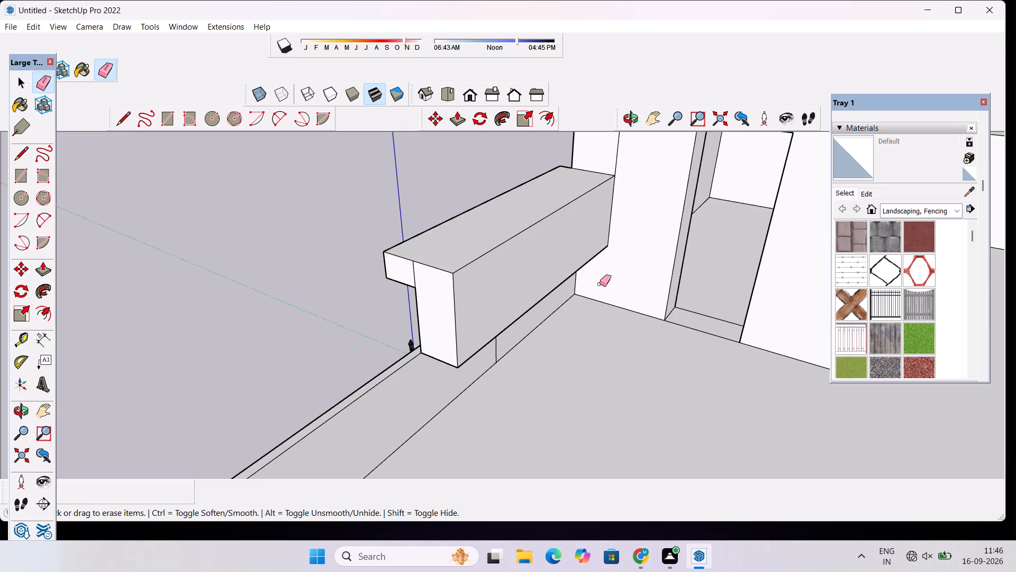
scroll(656, 226, "down", 9)
left_click_drag(632, 194, 635, 196)
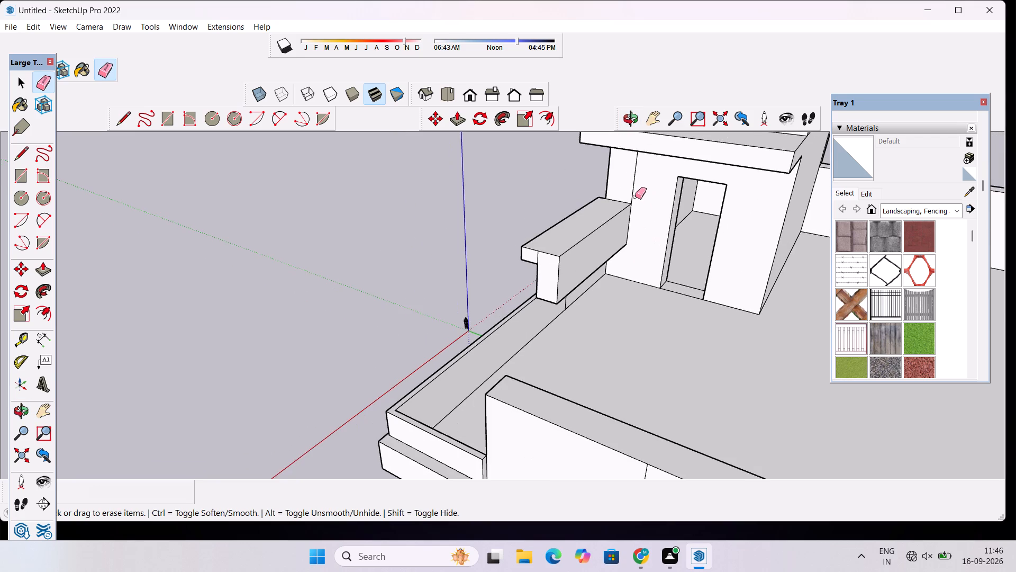
left_click_drag(635, 196, 647, 205)
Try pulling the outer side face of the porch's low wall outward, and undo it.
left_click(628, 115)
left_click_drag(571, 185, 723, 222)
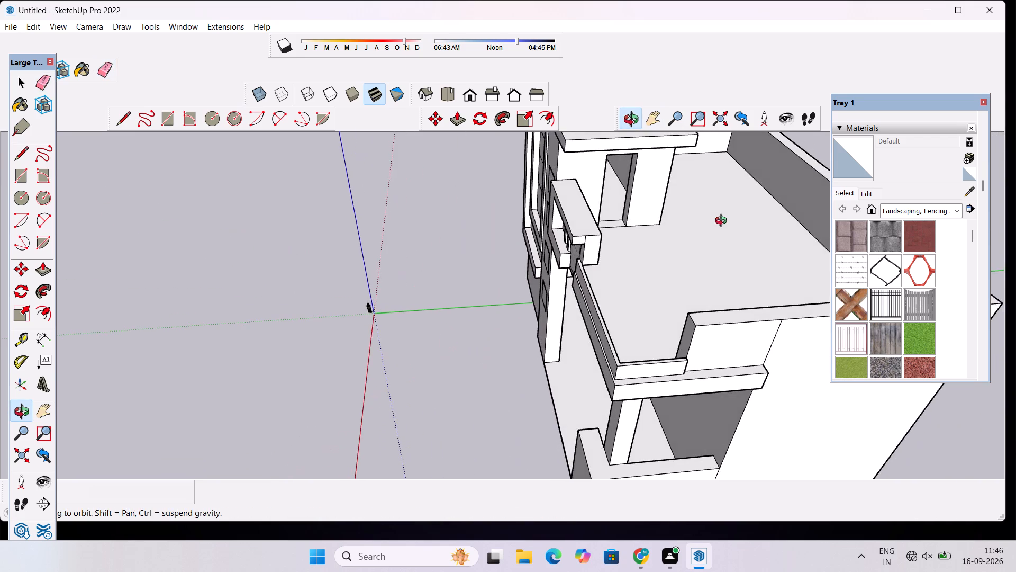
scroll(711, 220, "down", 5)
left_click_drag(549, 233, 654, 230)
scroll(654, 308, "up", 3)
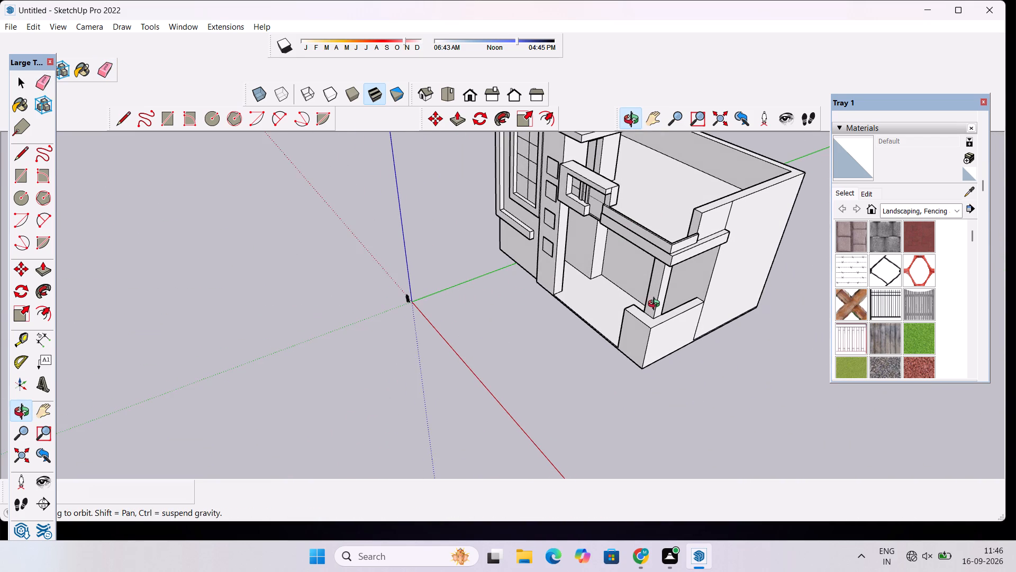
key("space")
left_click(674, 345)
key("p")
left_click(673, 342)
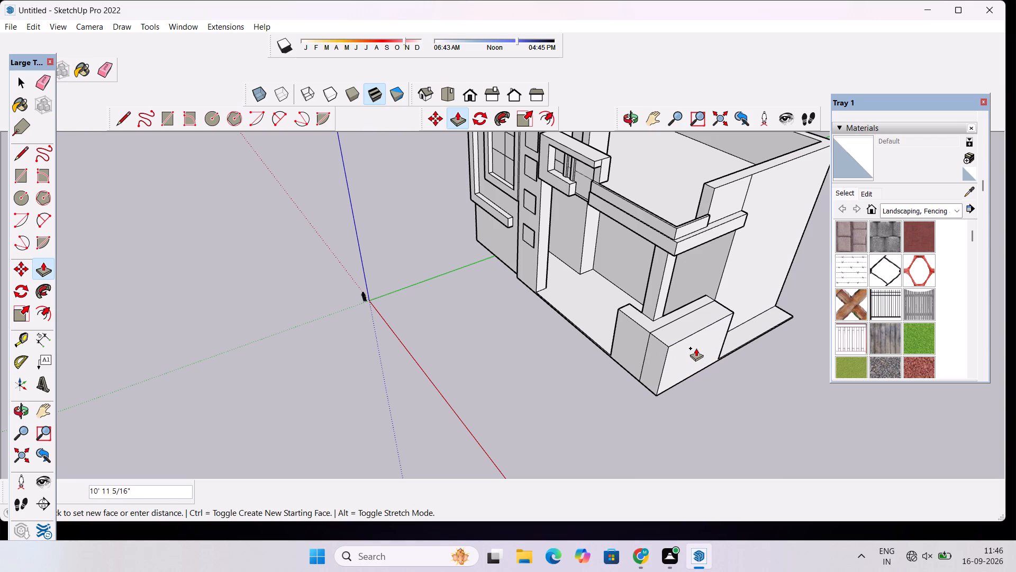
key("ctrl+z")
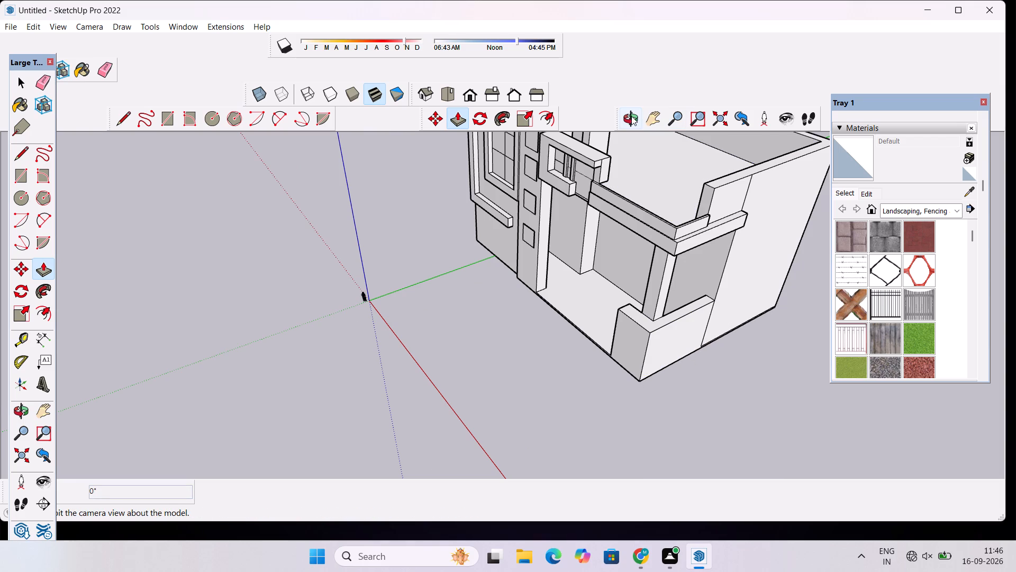
Examine the building's front facade, roof slab, roof box and terrace from above, below and the terrace side.
left_click(631, 116)
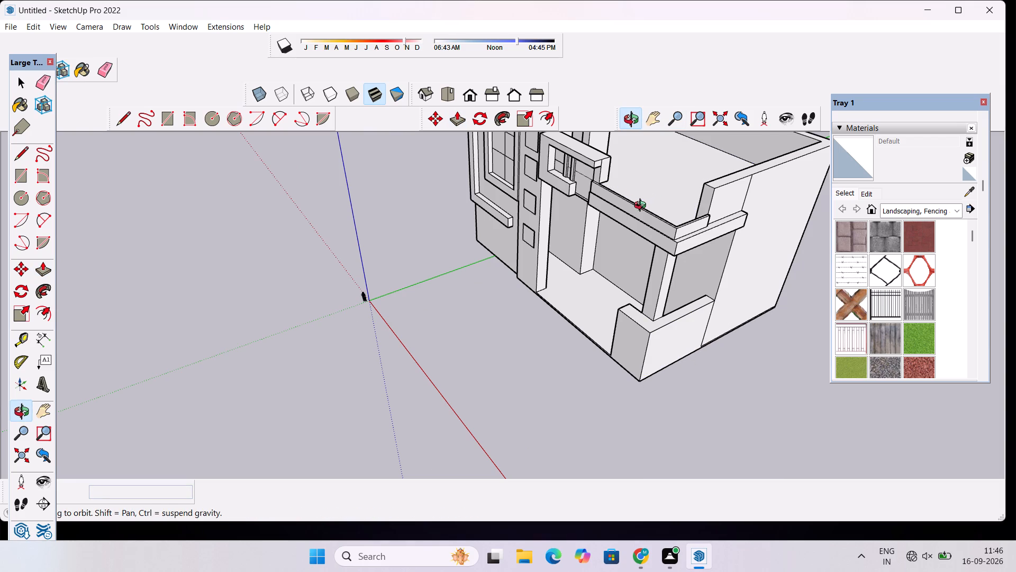
scroll(600, 244, "down", 4)
left_click_drag(526, 285, 646, 311)
left_click_drag(501, 326, 600, 261)
left_click_drag(533, 269, 612, 394)
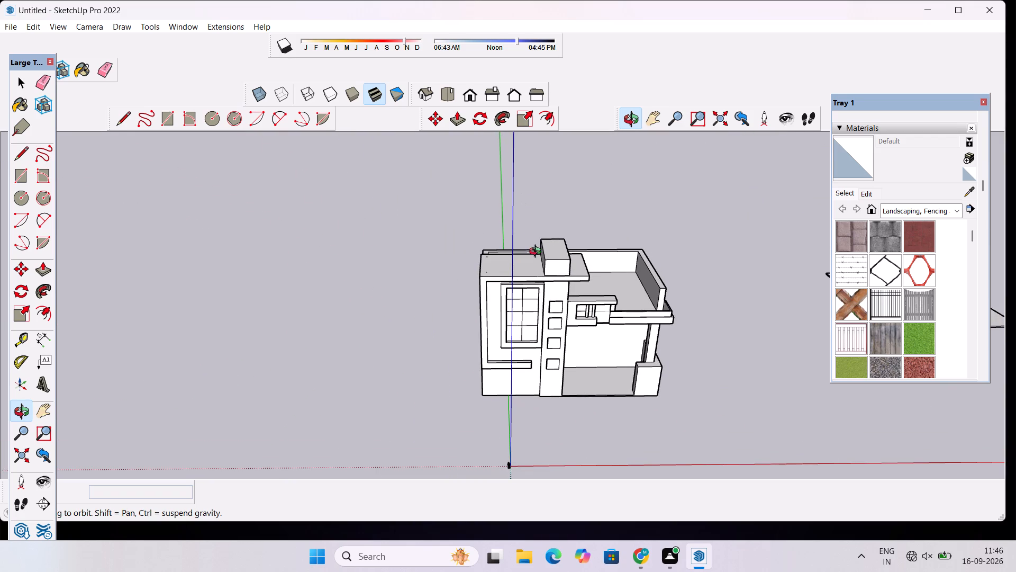
left_click_drag(567, 290, 551, 344)
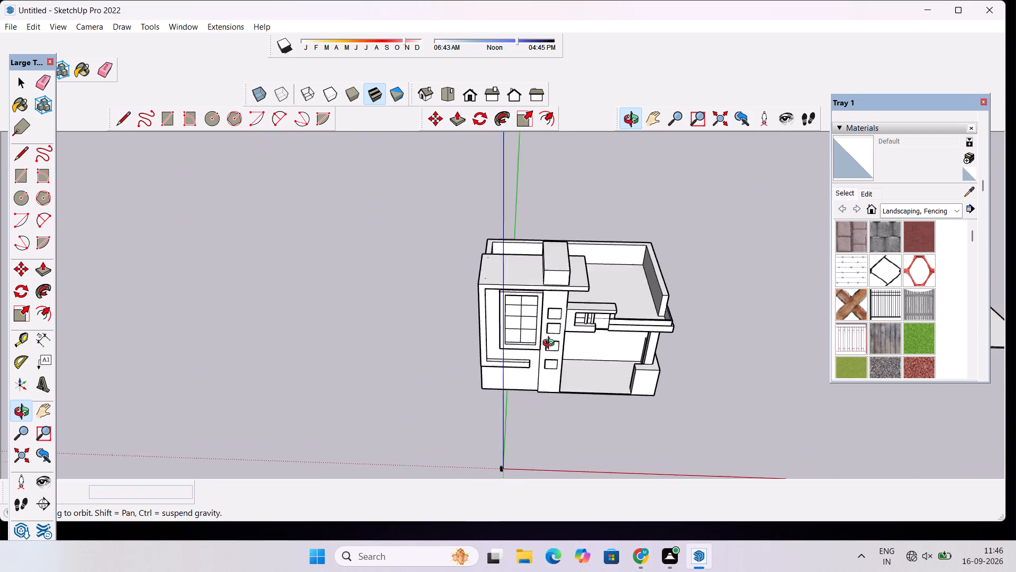
left_click_drag(551, 344, 549, 362)
scroll(560, 301, "up", 4)
left_click_drag(523, 299, 629, 305)
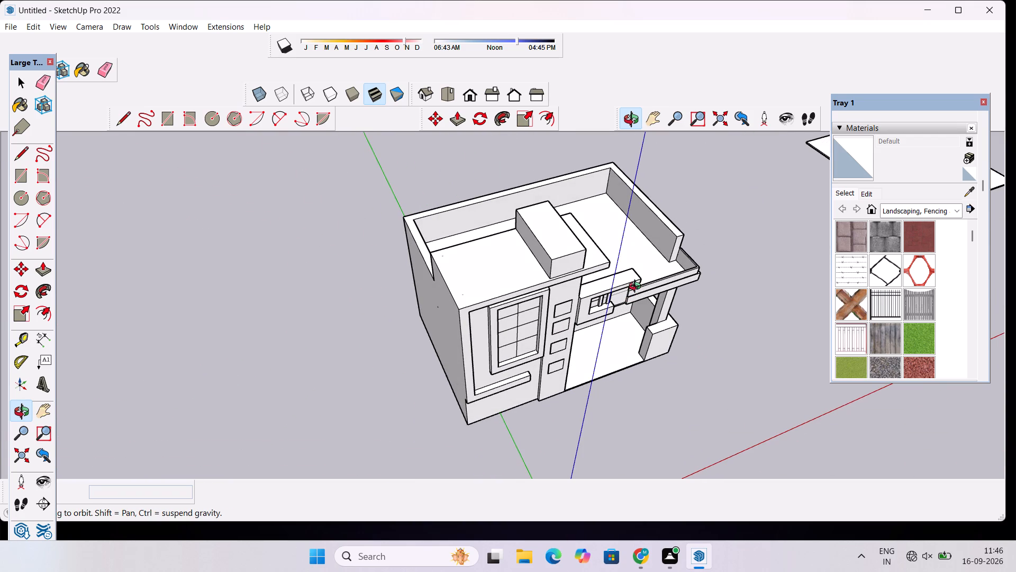
left_click_drag(636, 278, 549, 339)
scroll(549, 318, "up", 4)
left_click_drag(618, 332, 588, 333)
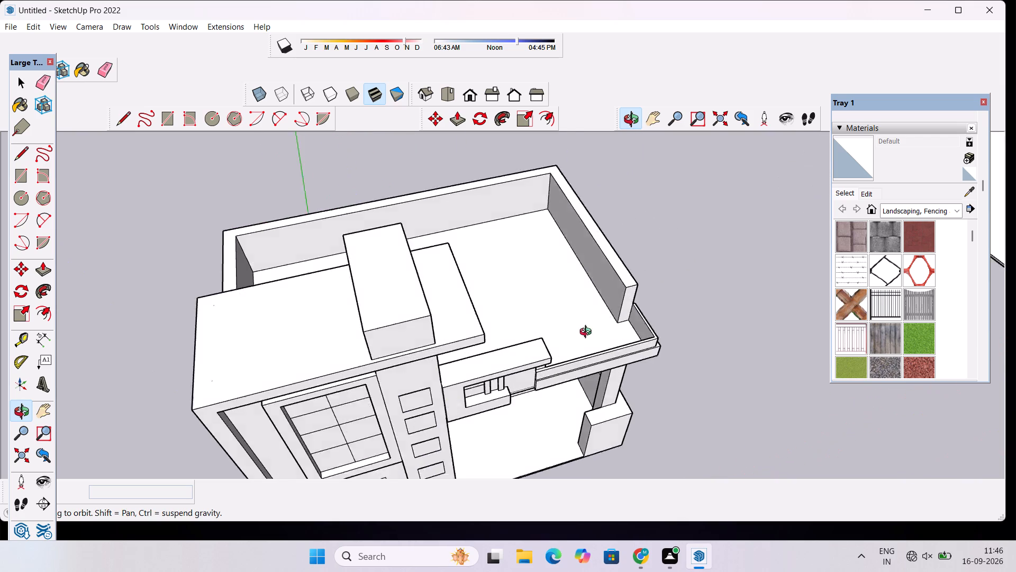
left_click_drag(588, 333, 382, 205)
left_click_drag(442, 289, 272, 265)
left_click_drag(430, 277, 497, 279)
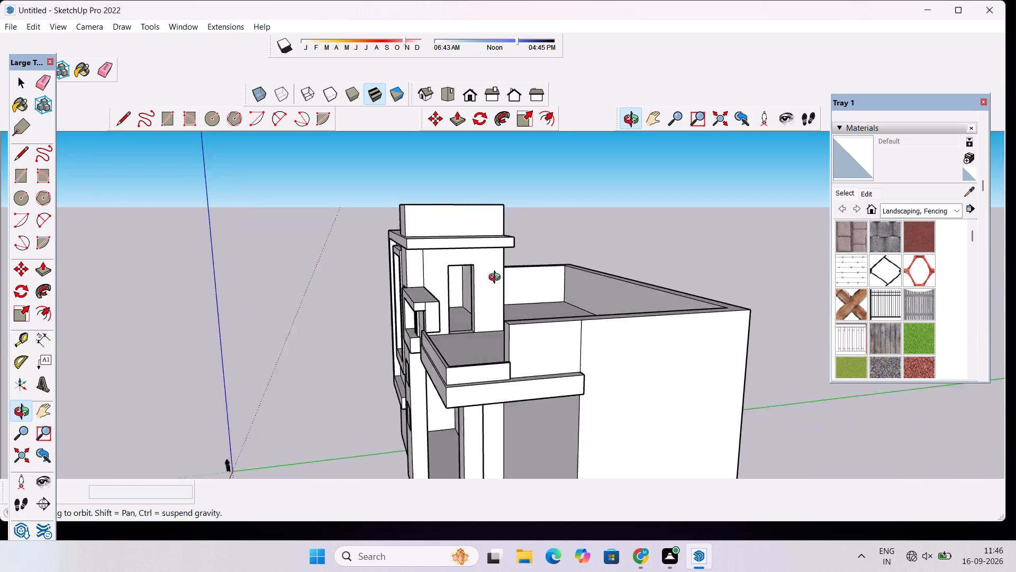
left_click_drag(497, 279, 610, 233)
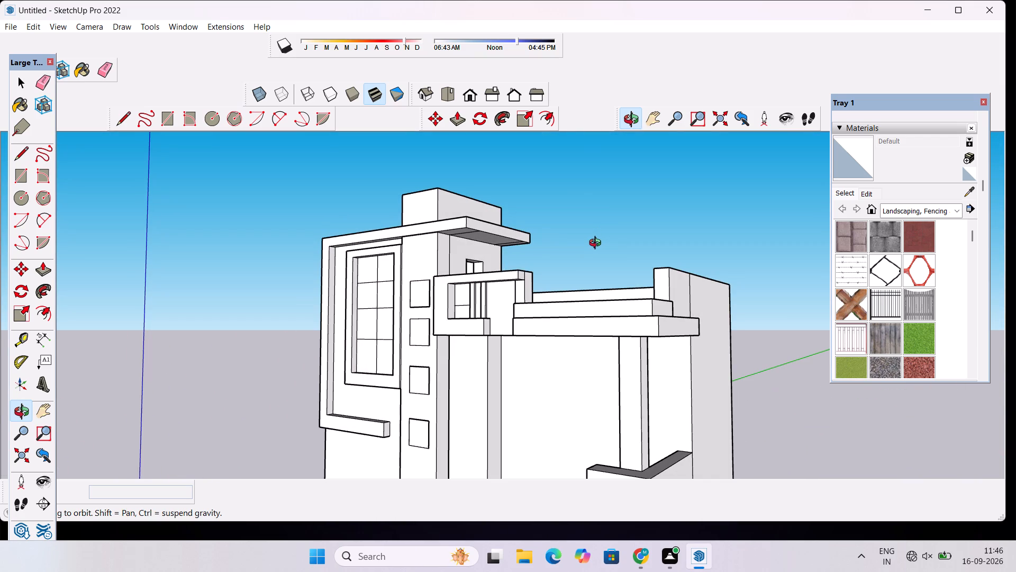
left_click_drag(457, 233, 605, 264)
left_click_drag(437, 208, 407, 249)
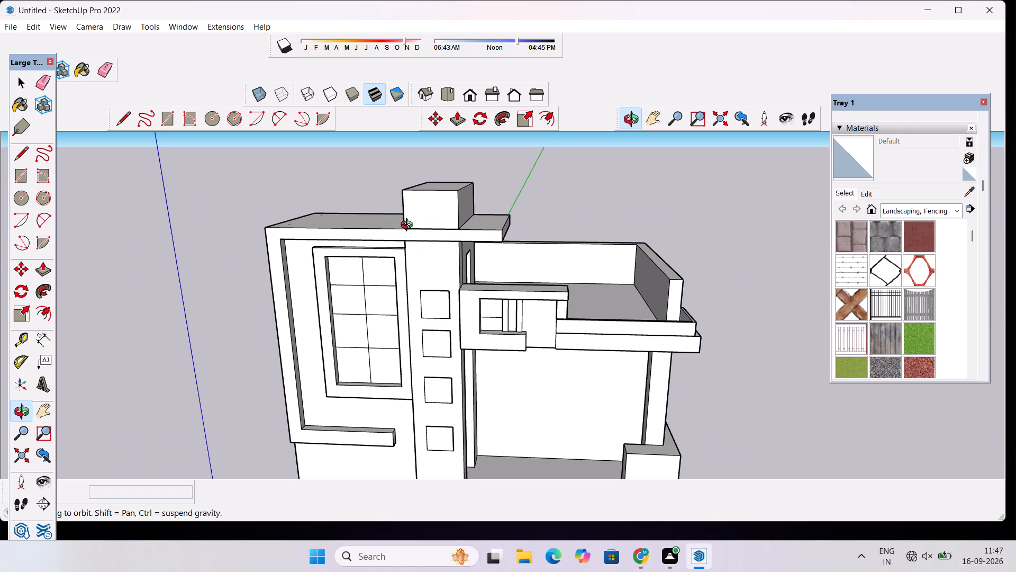
left_click_drag(520, 244, 388, 256)
scroll(439, 254, "up", 3)
left_click_drag(512, 244, 396, 239)
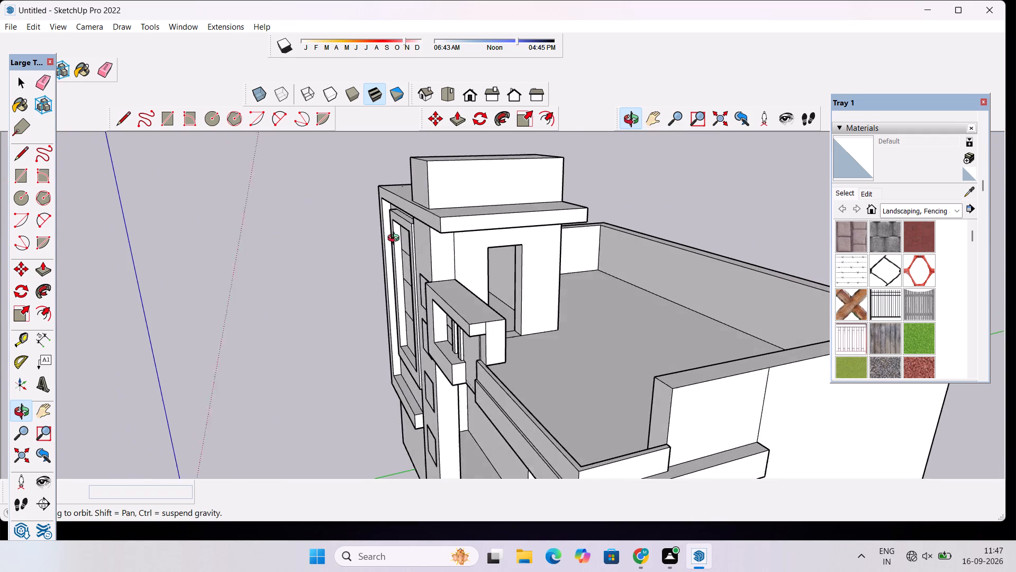
left_click_drag(396, 239, 387, 237)
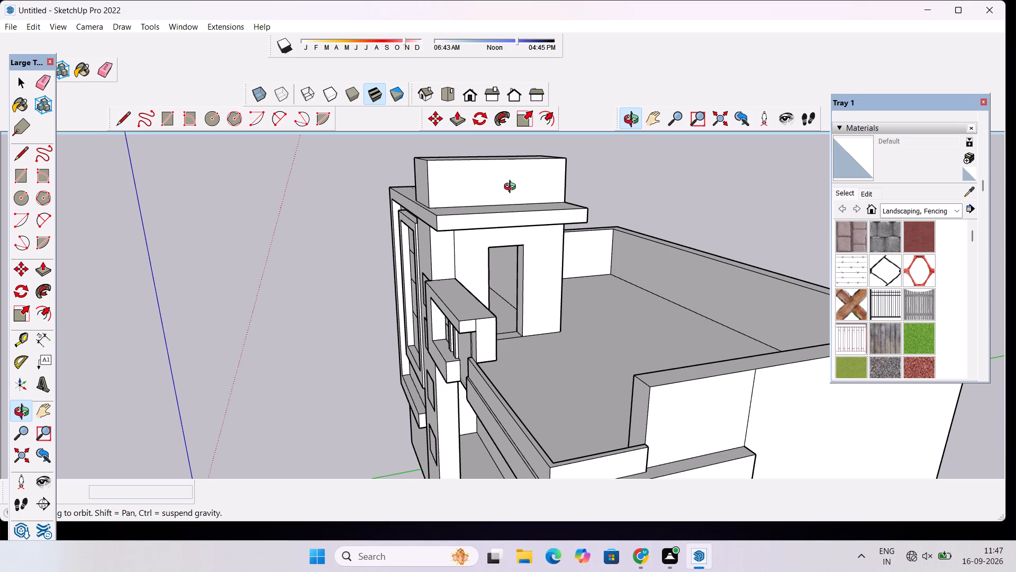
scroll(466, 209, "down", 5)
left_click_drag(449, 242, 779, 258)
left_click_drag(592, 238, 547, 244)
scroll(466, 226, "down", 4)
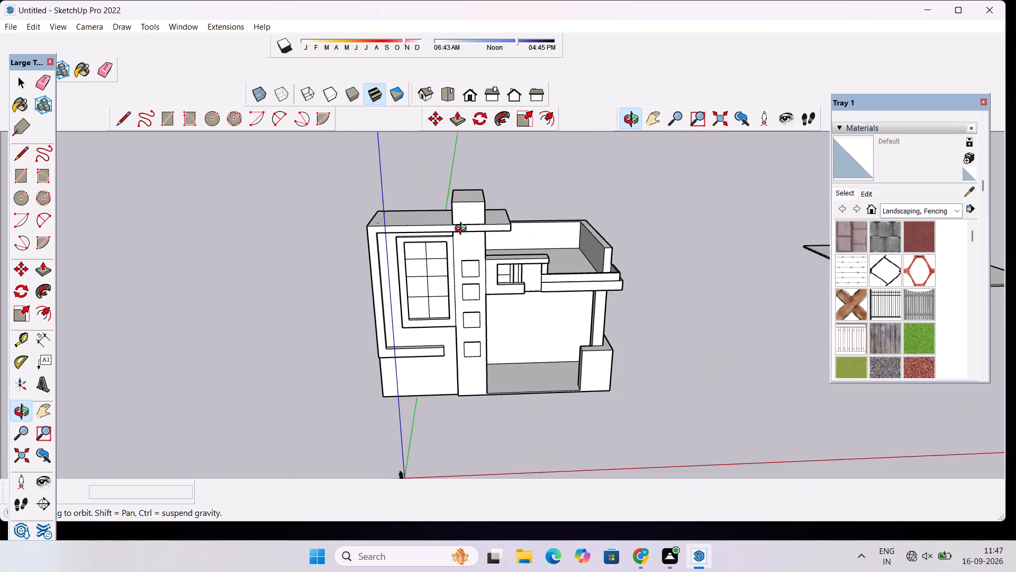
left_click_drag(532, 250, 563, 284)
scroll(498, 222, "up", 3)
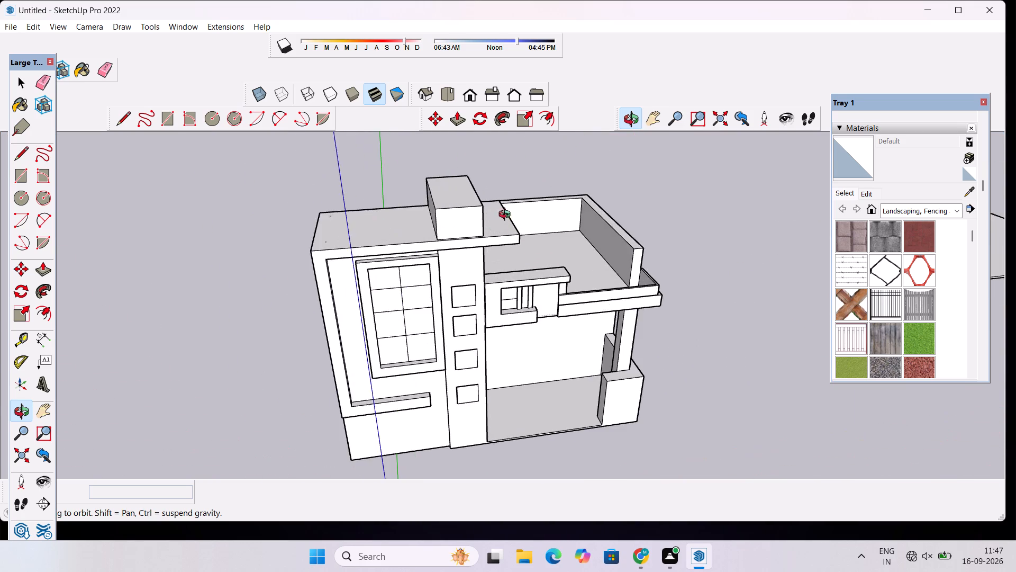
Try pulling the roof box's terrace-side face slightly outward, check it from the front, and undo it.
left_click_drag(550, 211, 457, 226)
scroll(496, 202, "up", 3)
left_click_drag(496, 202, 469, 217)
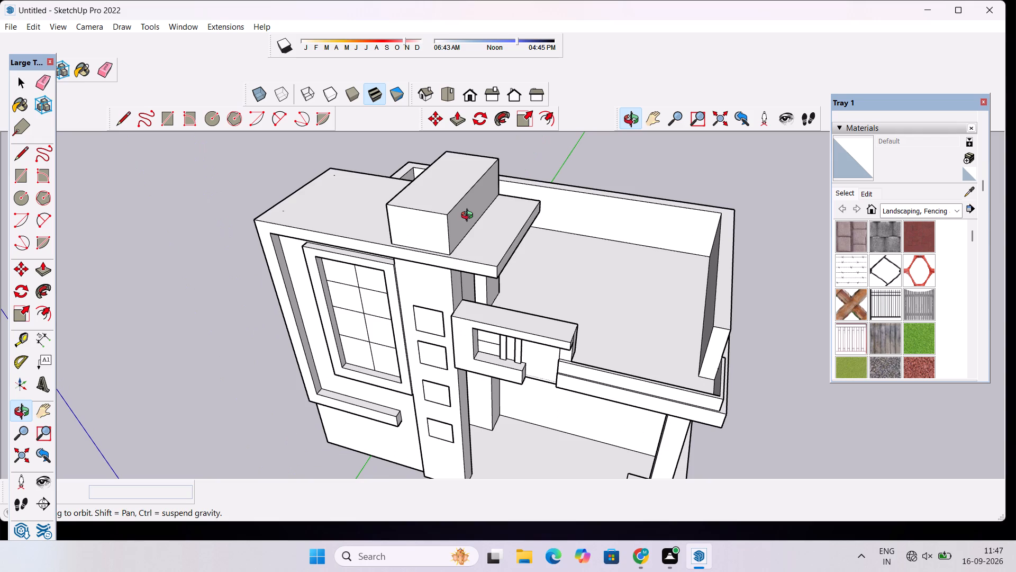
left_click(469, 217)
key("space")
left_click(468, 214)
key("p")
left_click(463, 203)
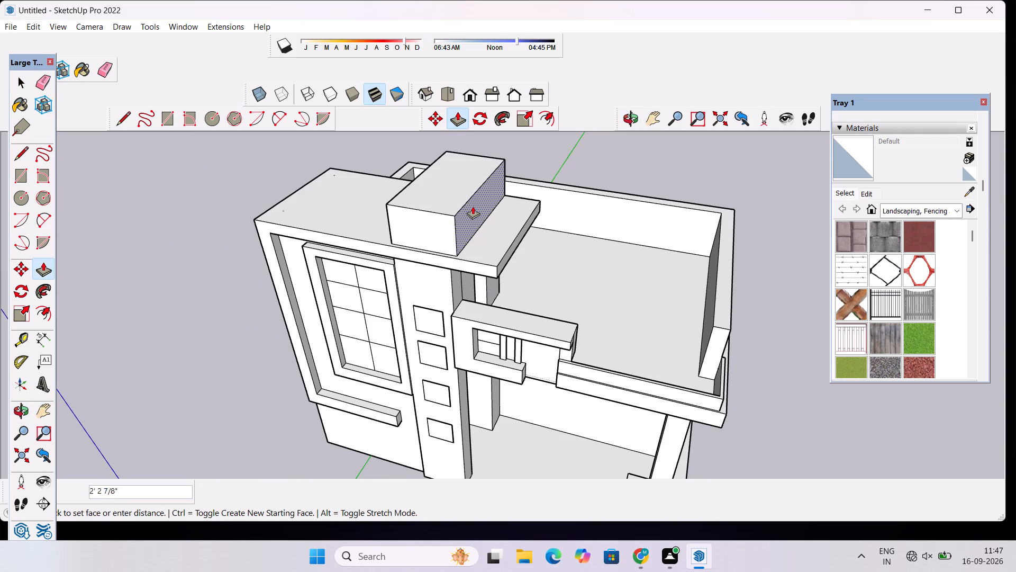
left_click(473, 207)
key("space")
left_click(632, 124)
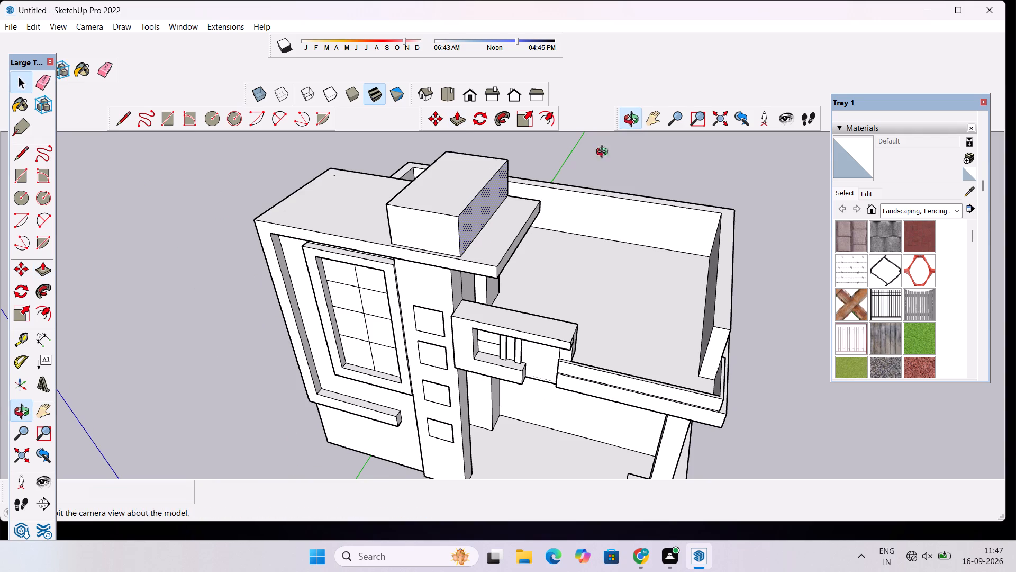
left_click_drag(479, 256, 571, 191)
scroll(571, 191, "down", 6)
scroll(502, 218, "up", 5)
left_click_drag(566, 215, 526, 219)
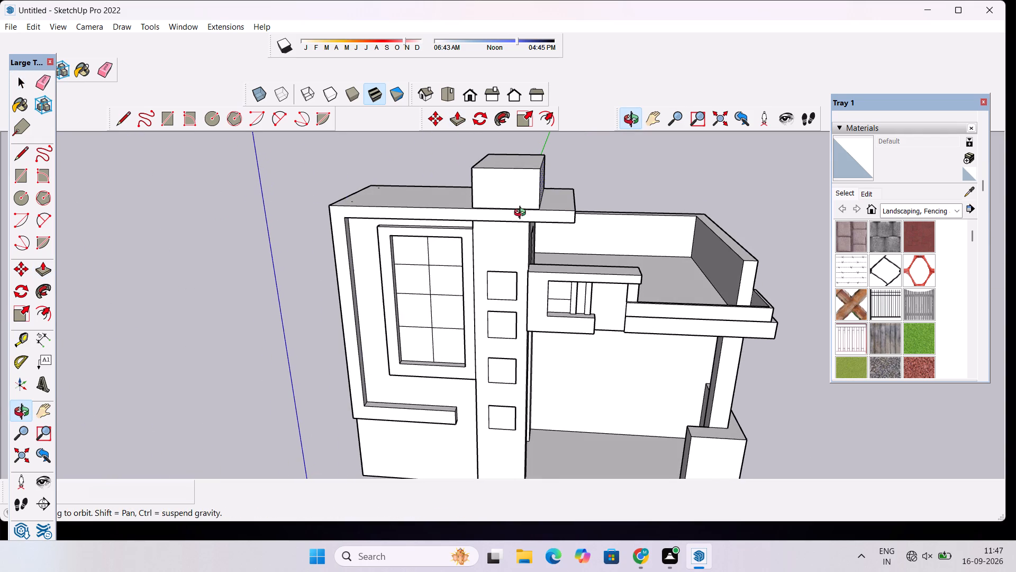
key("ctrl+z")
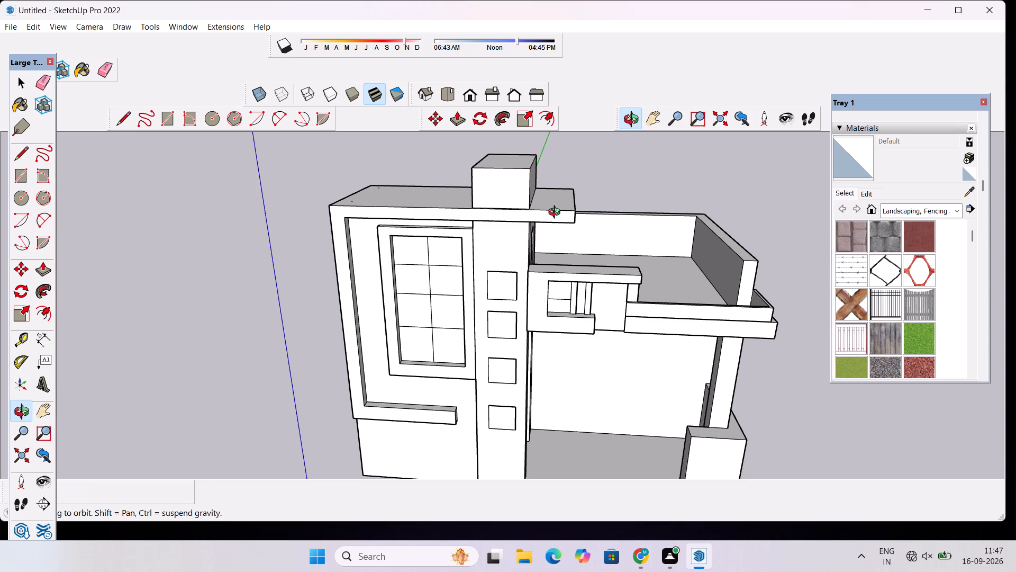
Extend the roof slab's edge face beneath the roof box outward over the terrace by 6' 10 1/8".
left_click(630, 119)
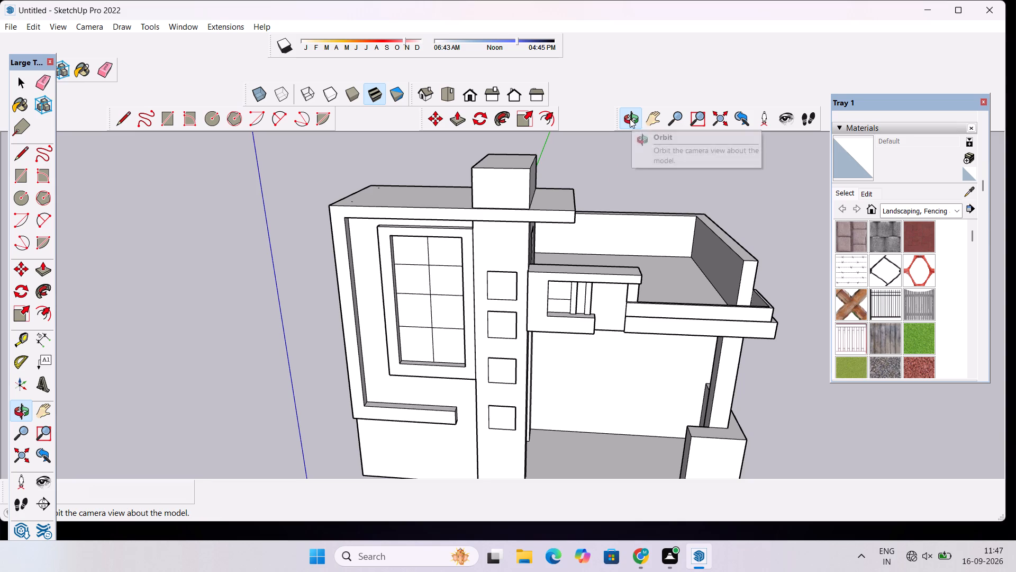
left_click_drag(626, 210, 519, 212)
scroll(563, 222, "up", 4)
left_click_drag(602, 224, 546, 229)
key("p")
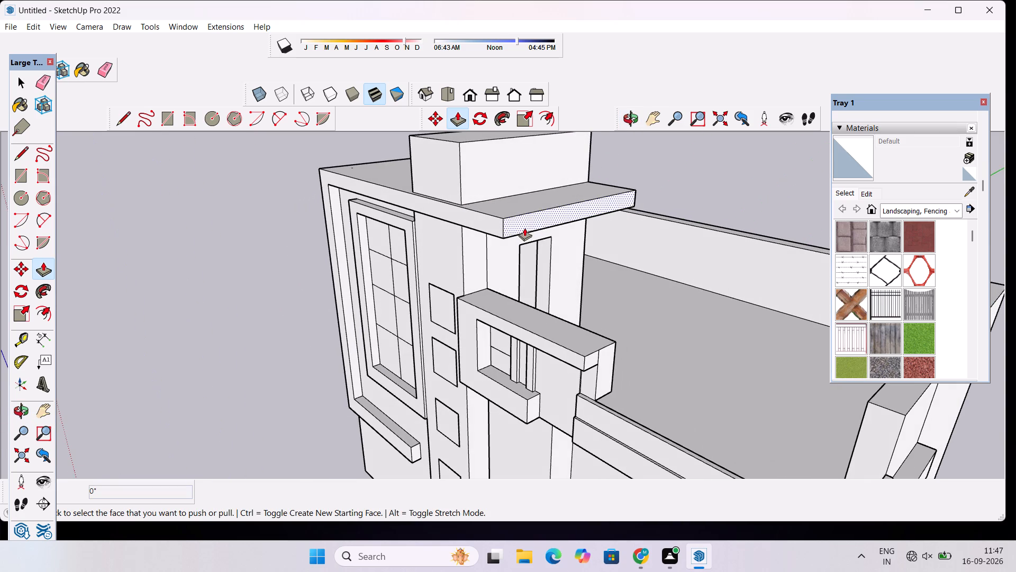
left_click(528, 225)
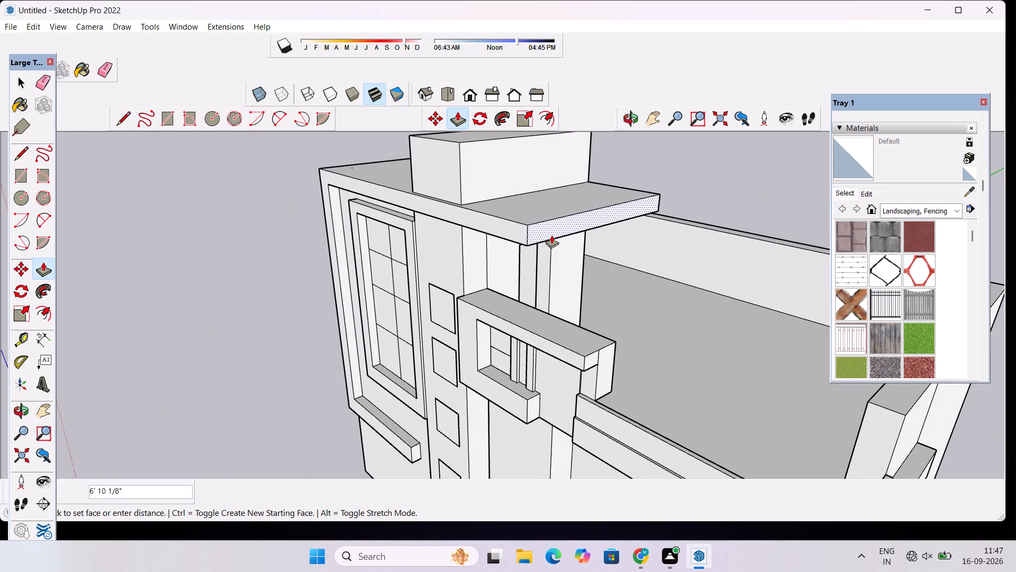
left_click(551, 235)
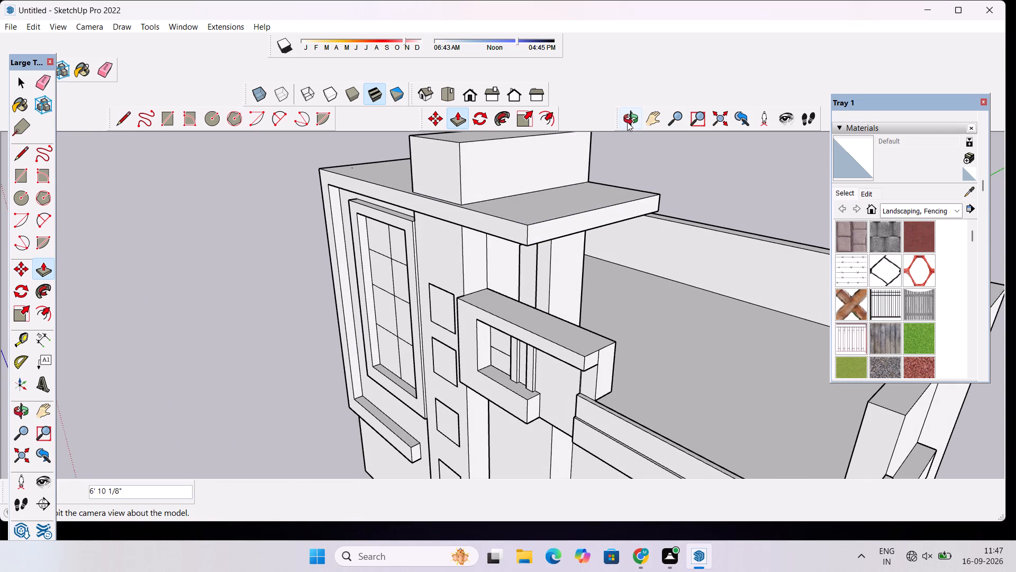
Widen the roof box by pulling its long face on the window side outward by 6' 9 1/4".
left_click(629, 119)
left_click_drag(371, 285, 575, 261)
scroll(593, 192, "down", 6)
left_click_drag(556, 307, 340, 202)
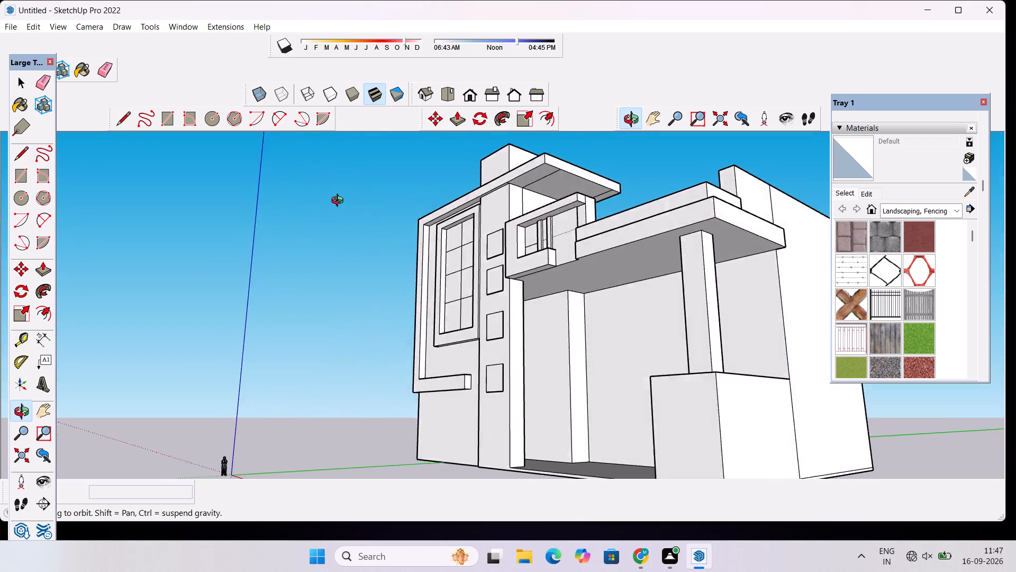
left_click_drag(340, 202, 277, 236)
left_click_drag(327, 248, 625, 263)
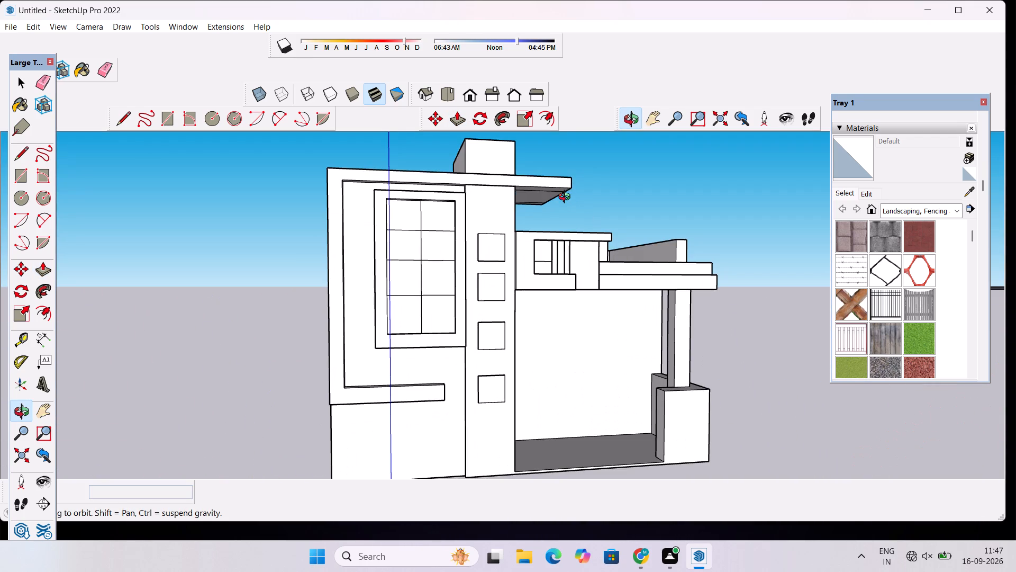
left_click_drag(559, 207, 536, 243)
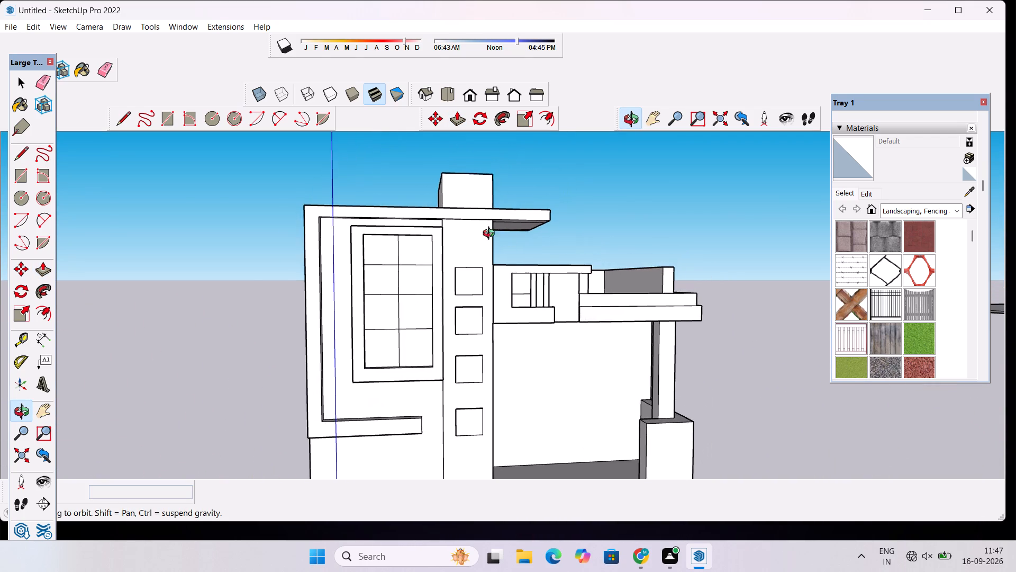
scroll(491, 235, "up", 4)
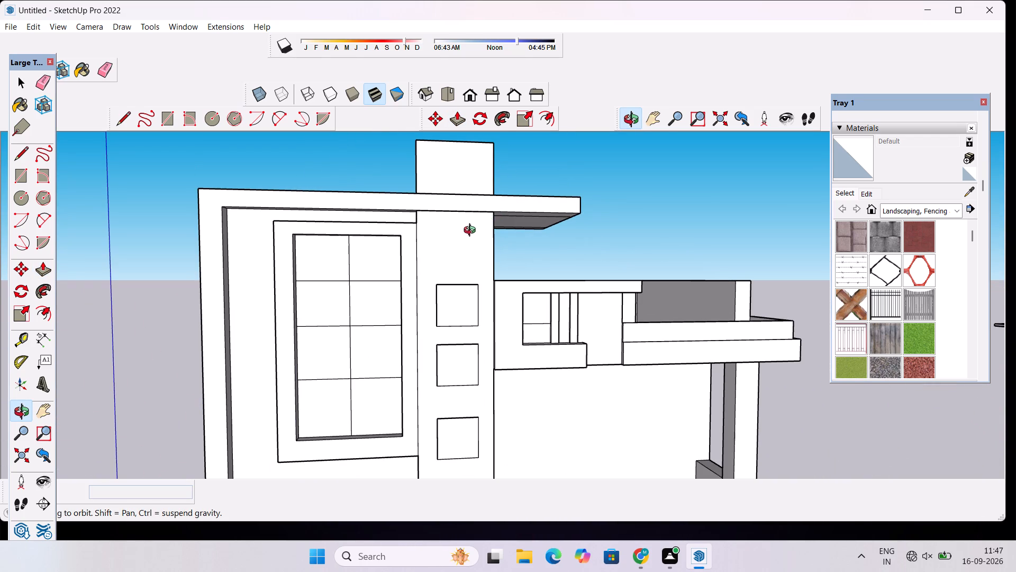
left_click_drag(465, 233, 465, 270)
left_click_drag(437, 226, 589, 275)
scroll(452, 205, "up", 2)
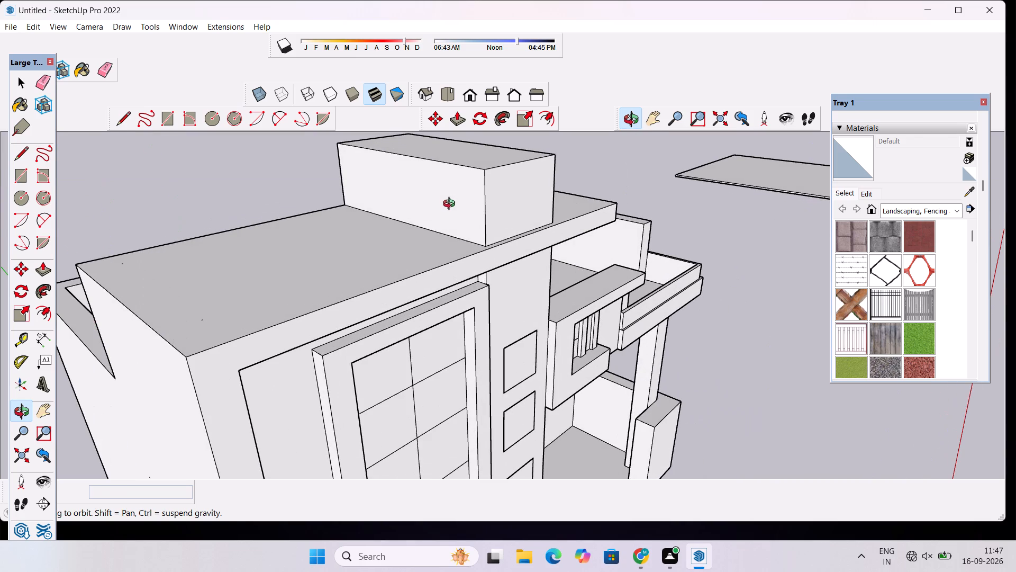
key("p")
left_click(451, 204)
left_click(425, 224)
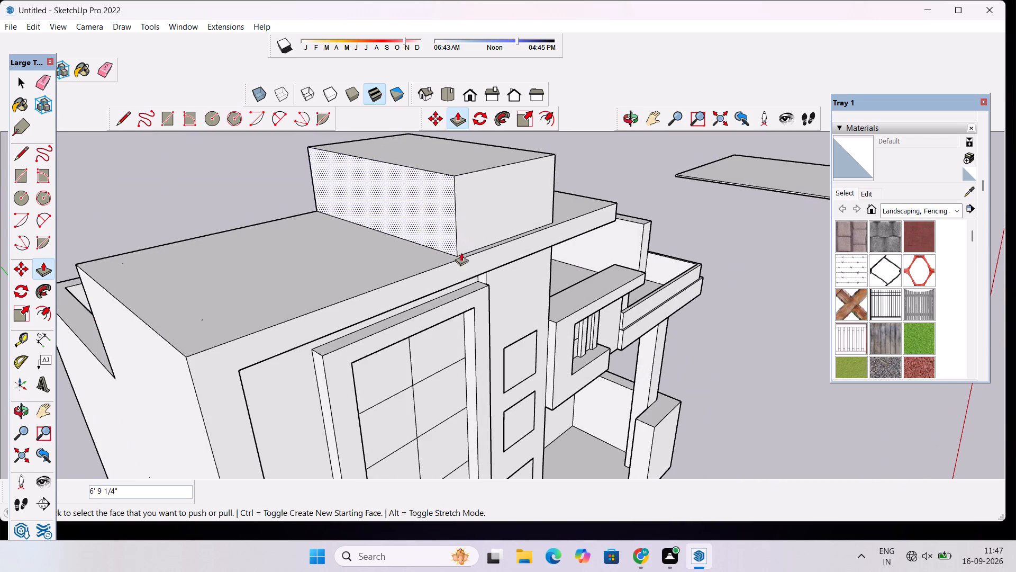
Pull the pillar's narrow side face above the window frame outward by 6' 9 1/4", in line with the roof box's corner.
left_click(627, 120)
left_click_drag(576, 243, 487, 208)
scroll(439, 231, "up", 4)
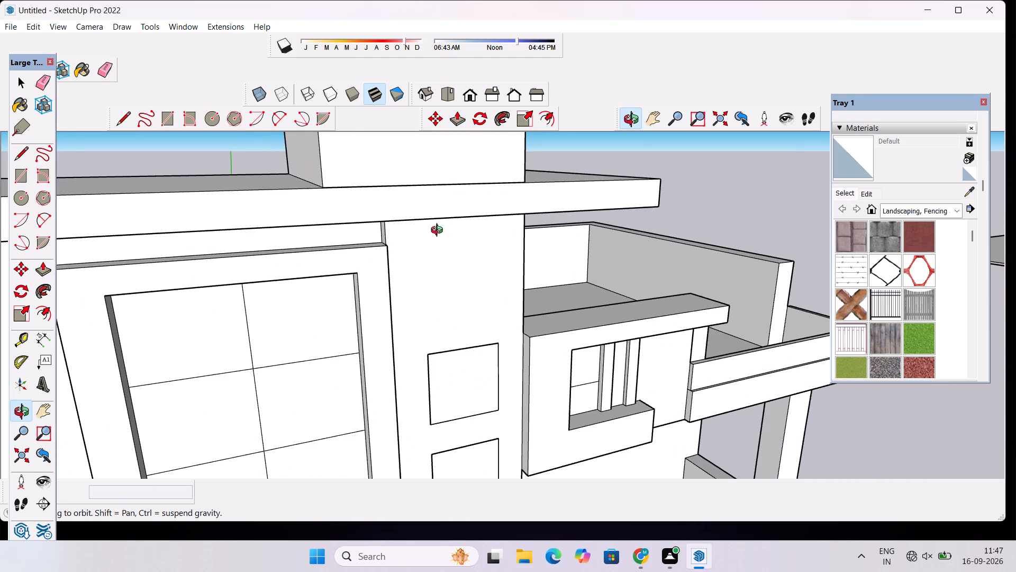
left_click_drag(391, 235, 377, 236)
left_click_drag(378, 236, 466, 252, "shift")
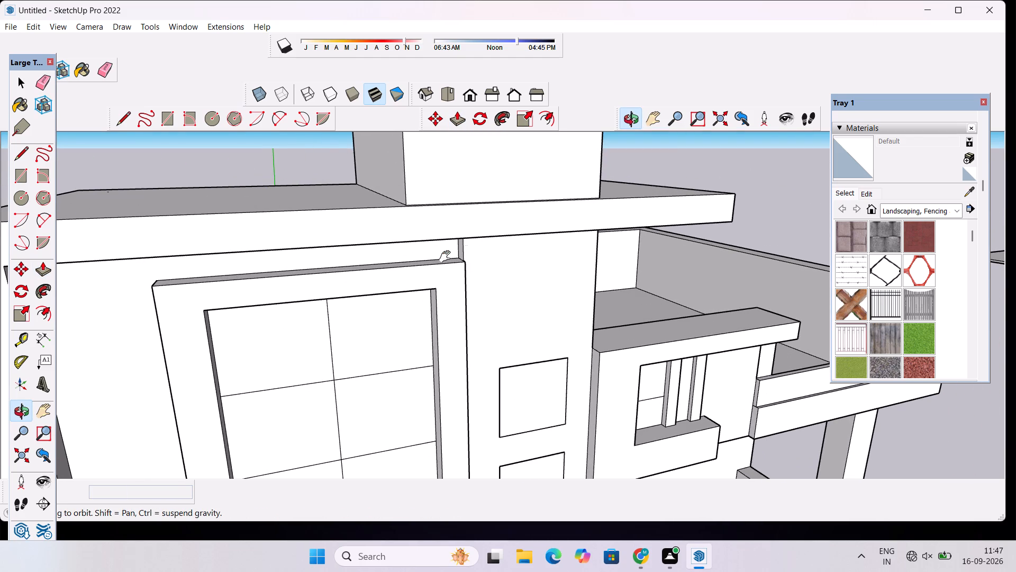
key("p")
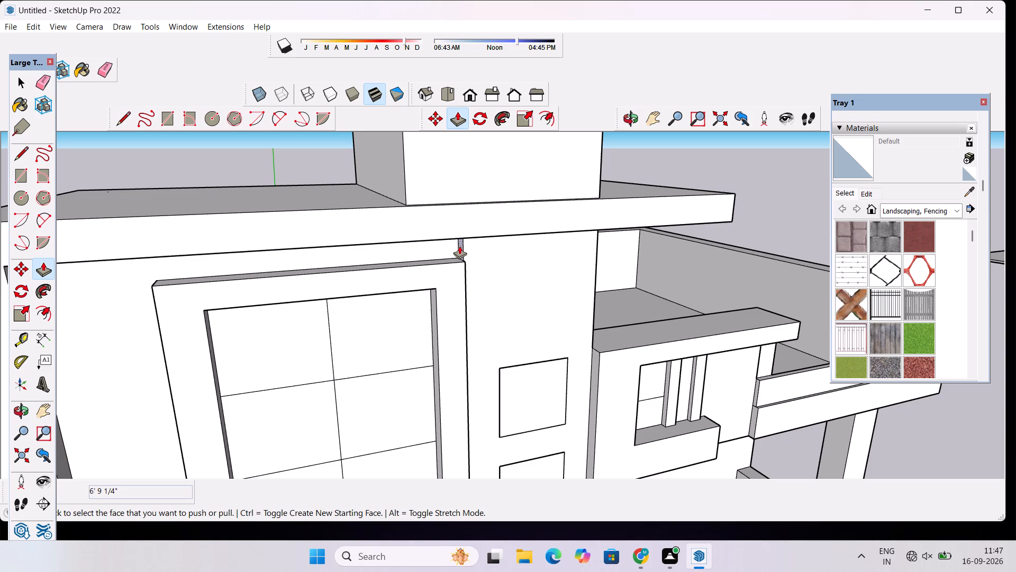
left_click(459, 246)
left_click(407, 188)
scroll(422, 176, "down", 4)
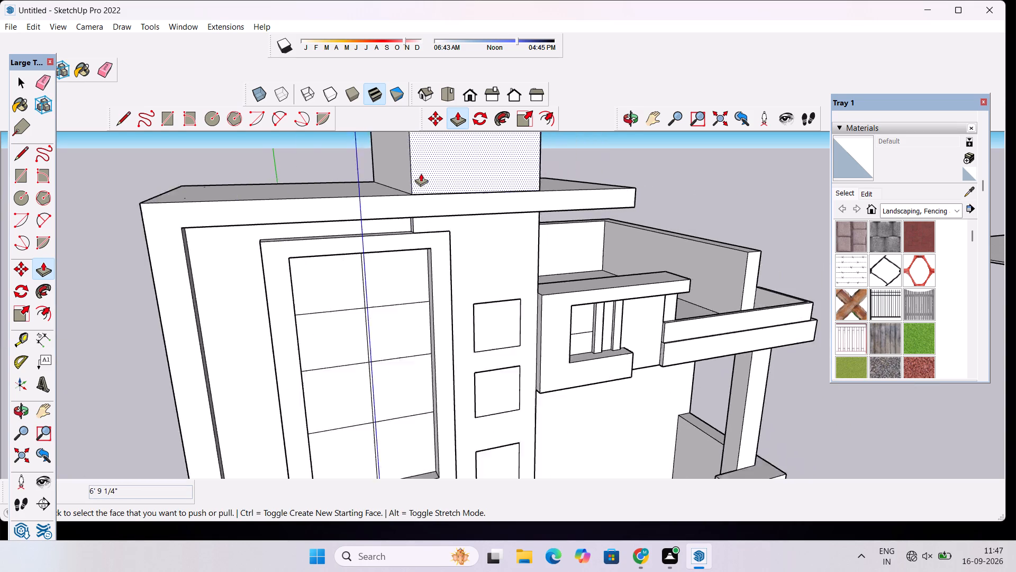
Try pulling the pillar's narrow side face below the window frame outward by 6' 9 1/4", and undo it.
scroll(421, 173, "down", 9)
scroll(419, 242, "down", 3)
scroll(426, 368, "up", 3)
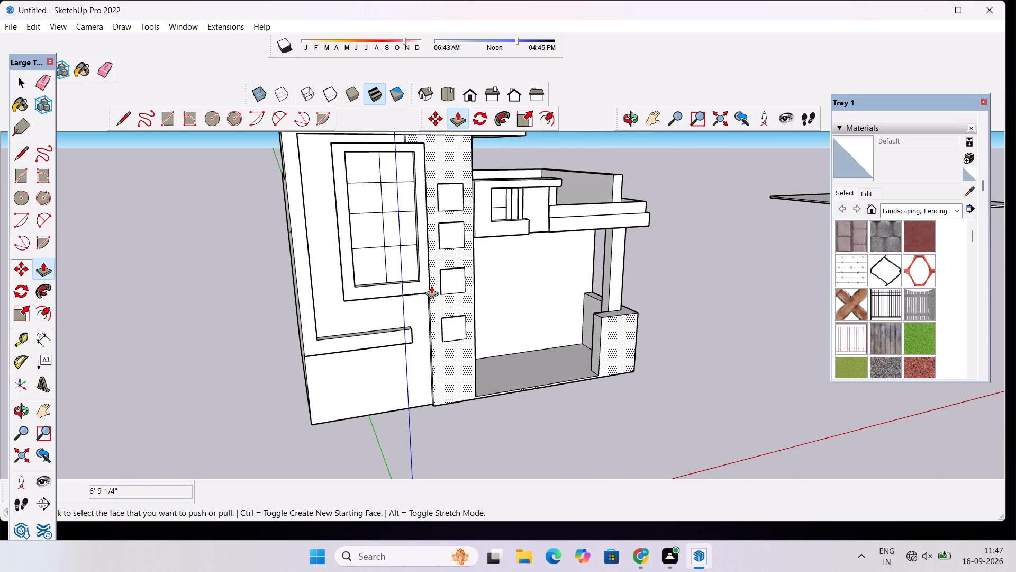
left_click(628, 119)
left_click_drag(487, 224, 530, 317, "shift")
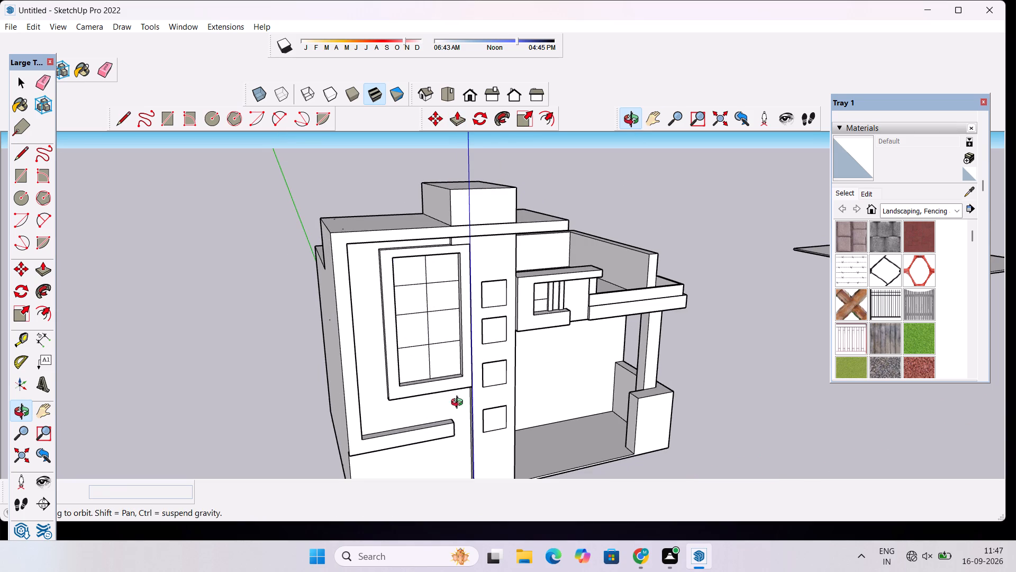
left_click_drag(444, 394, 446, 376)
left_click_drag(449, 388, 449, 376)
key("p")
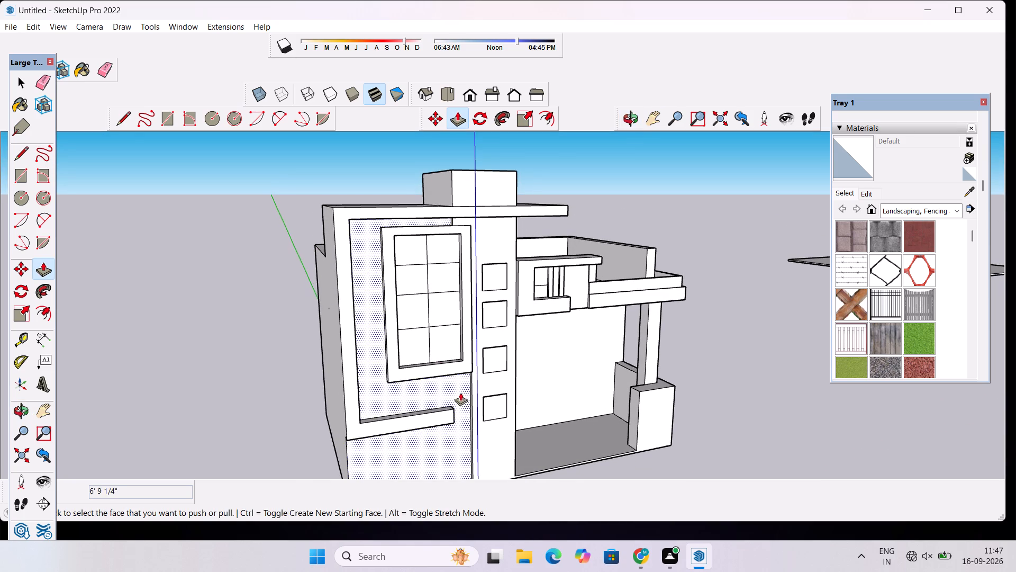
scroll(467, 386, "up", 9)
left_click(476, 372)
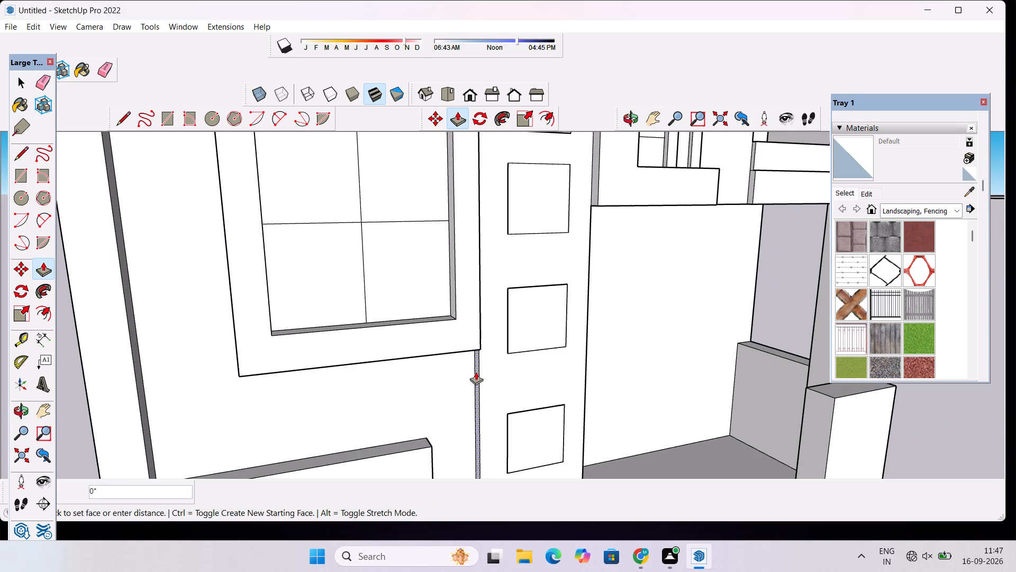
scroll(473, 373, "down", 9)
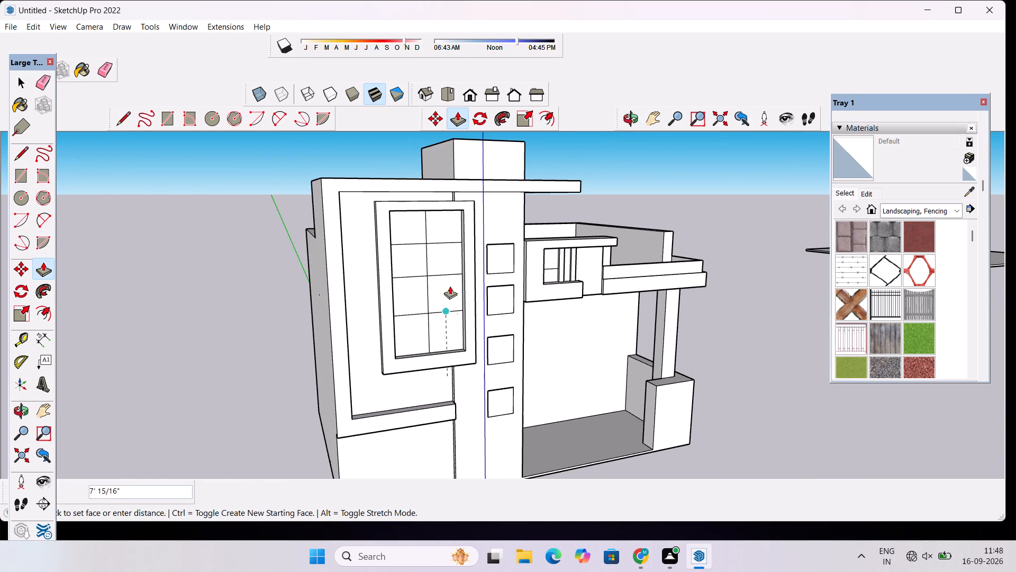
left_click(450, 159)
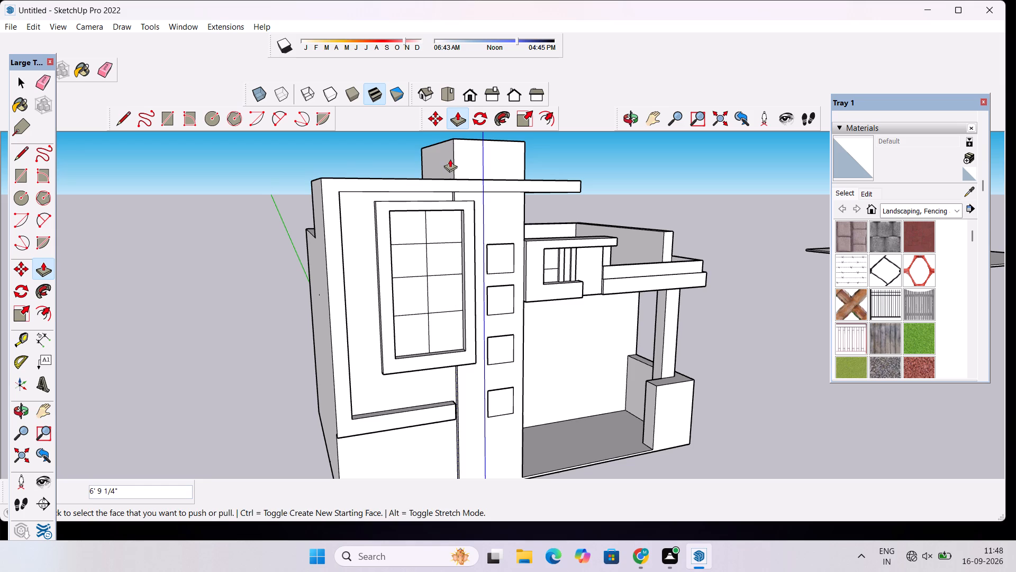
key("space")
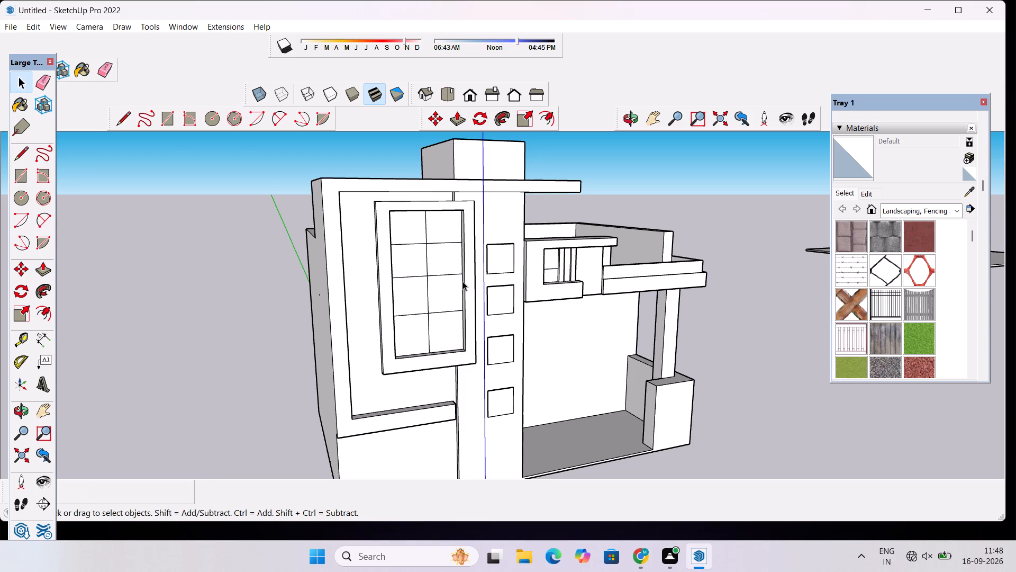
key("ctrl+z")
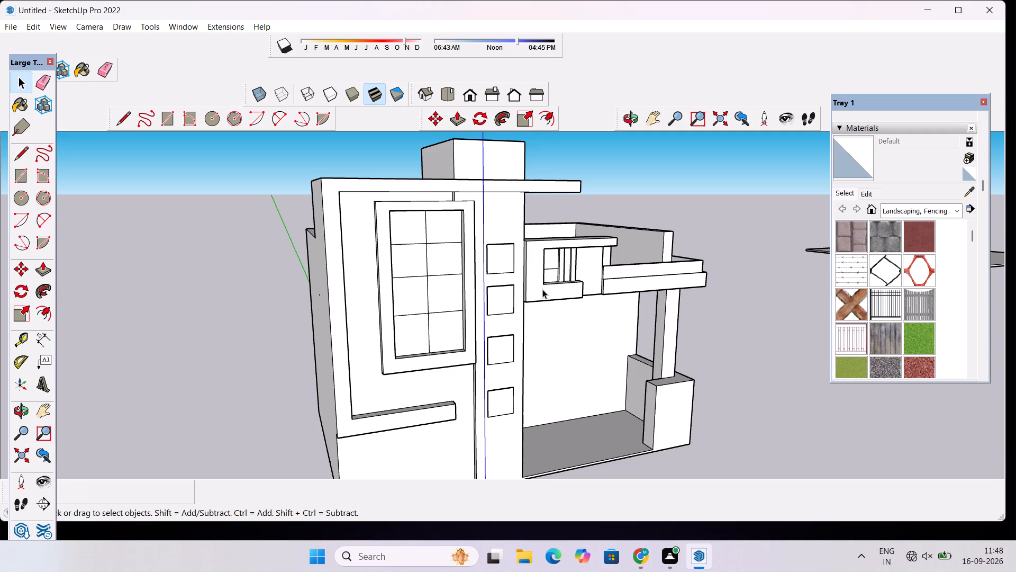
Pull the pillar's narrow side face below the window frame outward by 6' 9 1/4", in line with the pillar's part above the frame.
left_click(628, 122)
left_click_drag(591, 211, 592, 236)
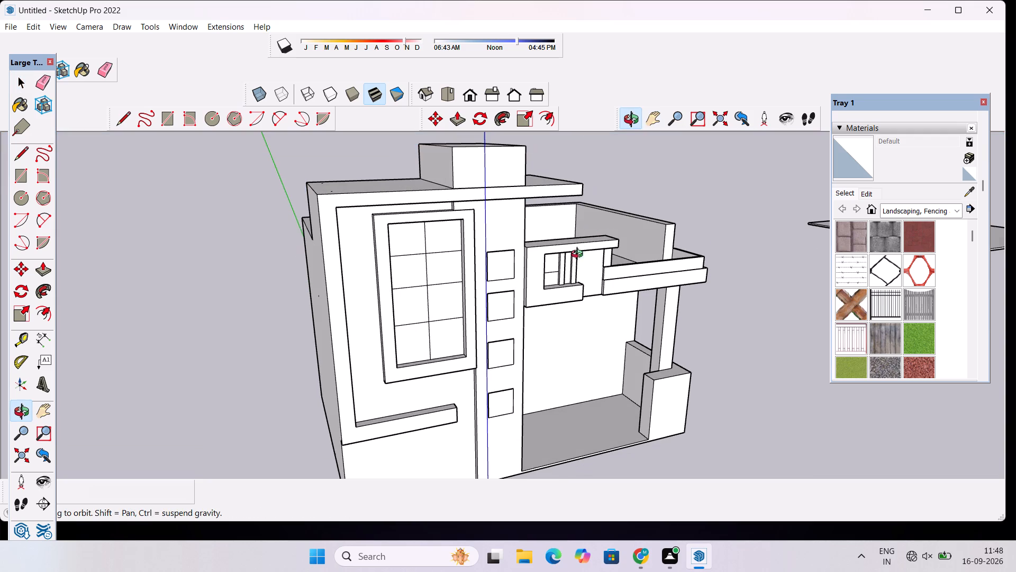
left_click_drag(486, 399, 483, 338, "shift")
scroll(482, 330, "up", 2)
left_click_drag(482, 330, 522, 391, "shift")
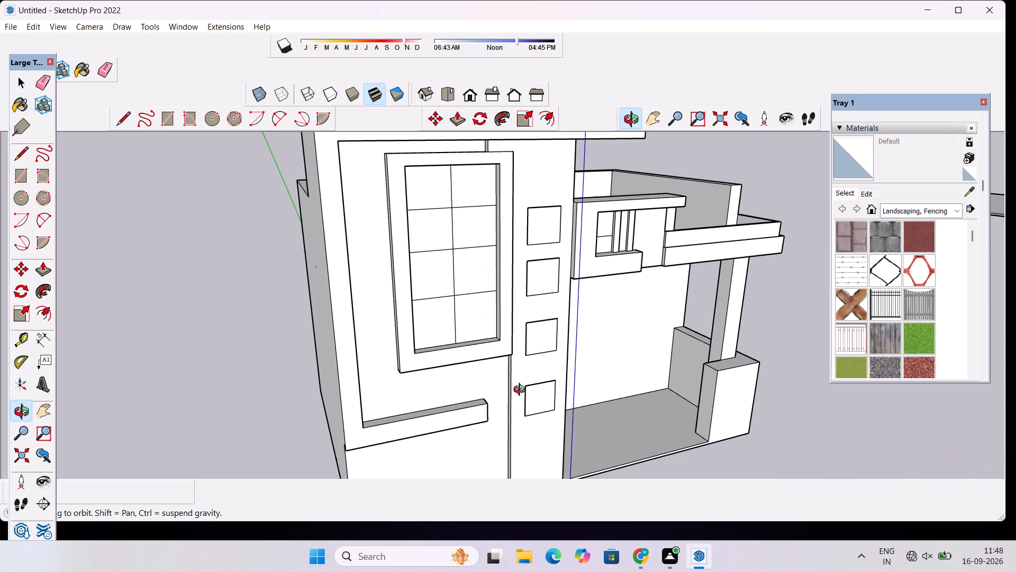
left_click_drag(522, 391, 522, 385, "shift")
key("p")
scroll(504, 395, "up", 9)
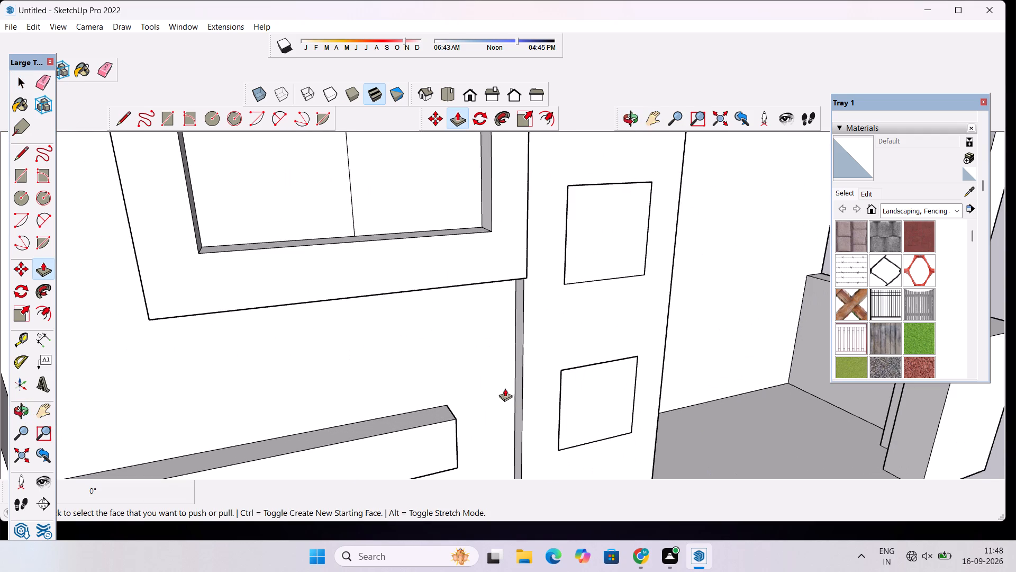
left_click(518, 364)
scroll(498, 381, "down", 7)
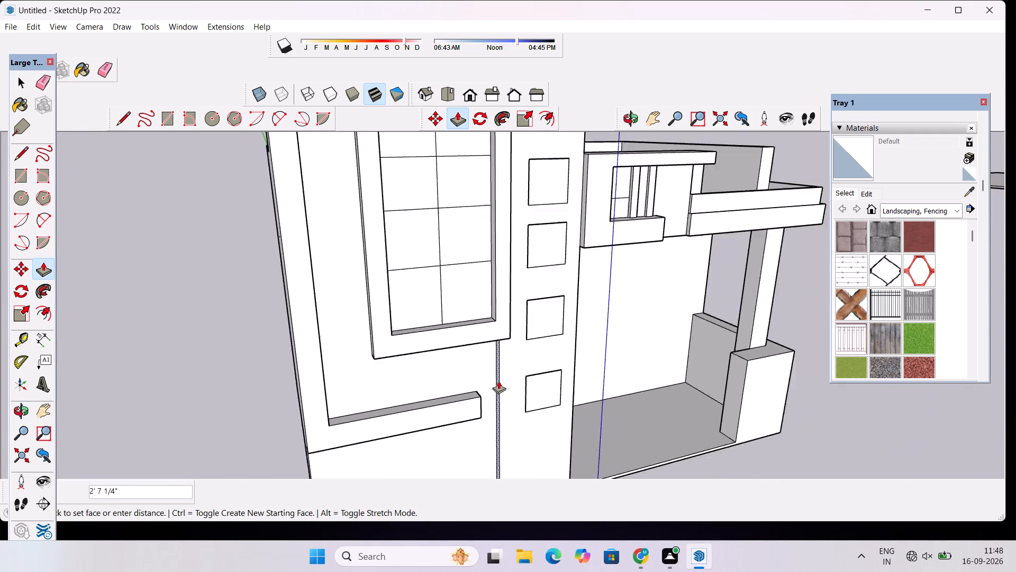
scroll(498, 381, "down", 8)
scroll(478, 221, "up", 7)
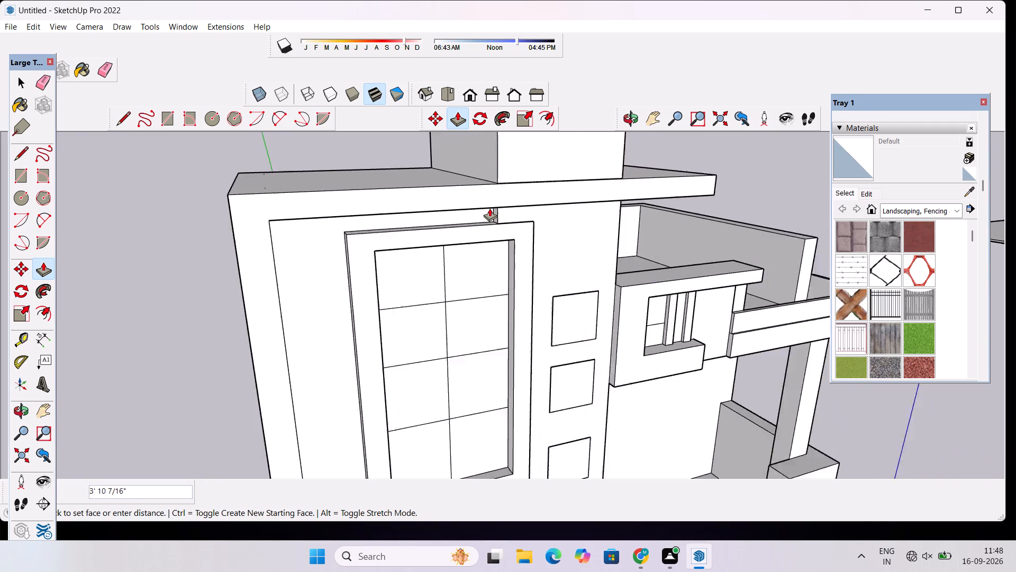
scroll(489, 208, "up", 12)
left_click(506, 225)
scroll(458, 198, "down", 4)
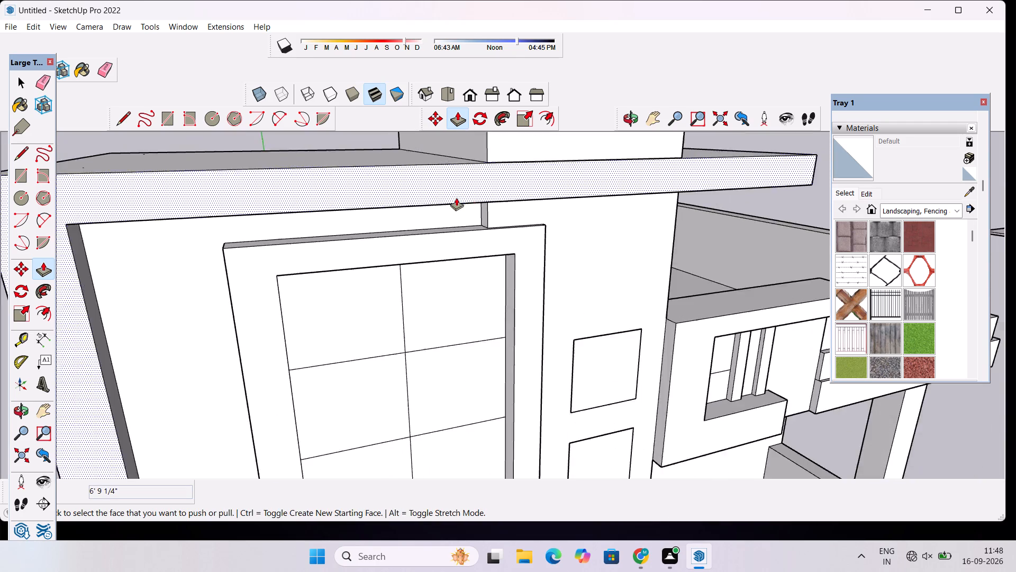
Examine the widened pillar, its base beside the window ledge, and the porch opening from several angles.
scroll(456, 198, "down", 20)
scroll(456, 198, "down", 6)
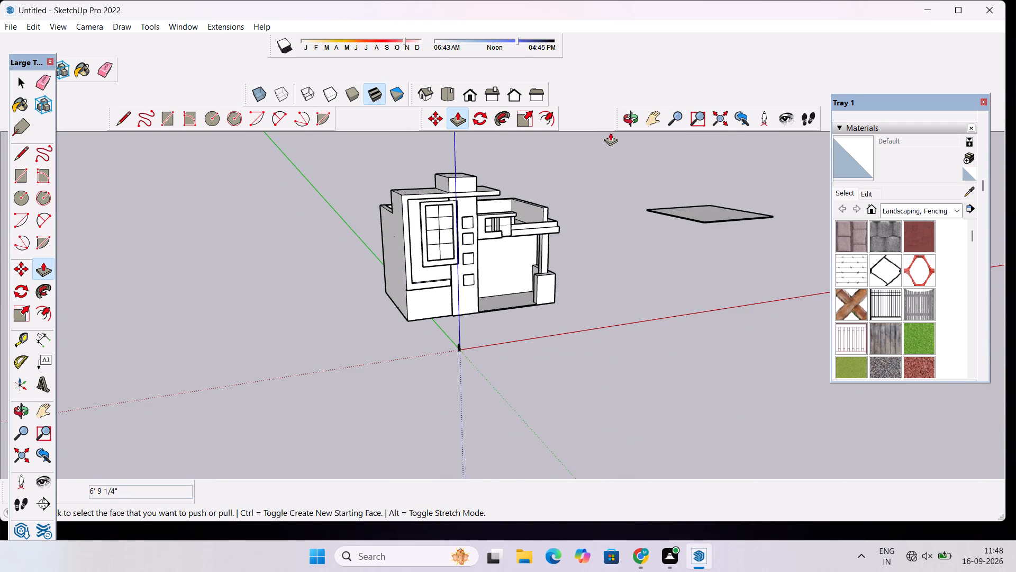
left_click(622, 119)
left_click_drag(586, 260, 485, 262)
scroll(464, 283, "up", 2)
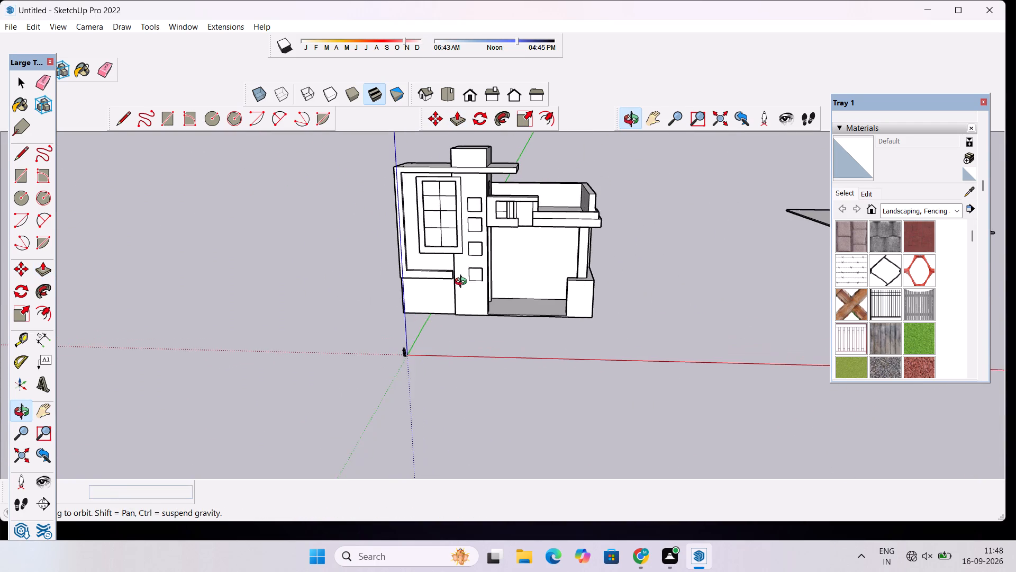
scroll(463, 283, "up", 11)
left_click_drag(398, 292, 665, 256)
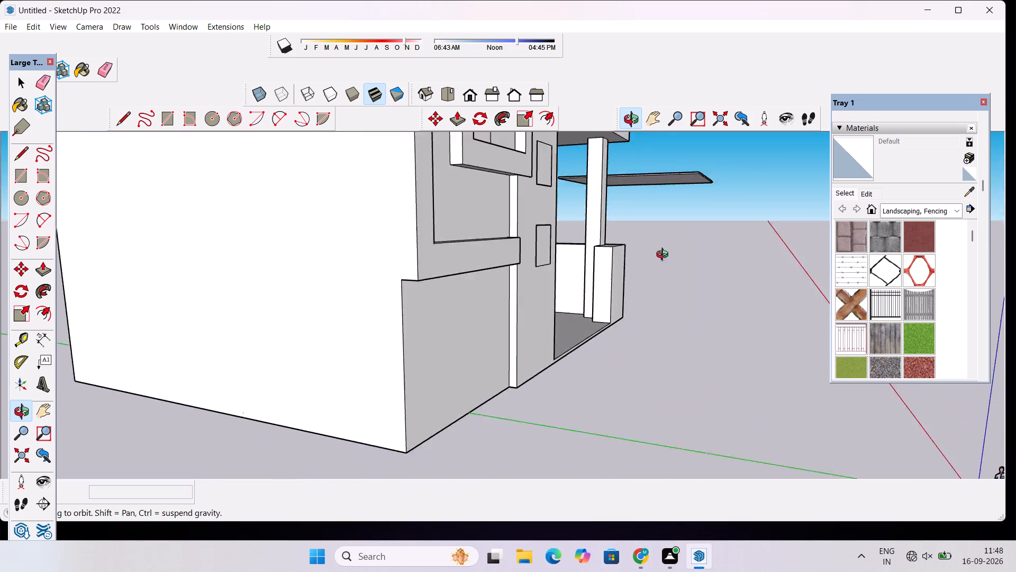
left_click_drag(665, 256, 382, 293)
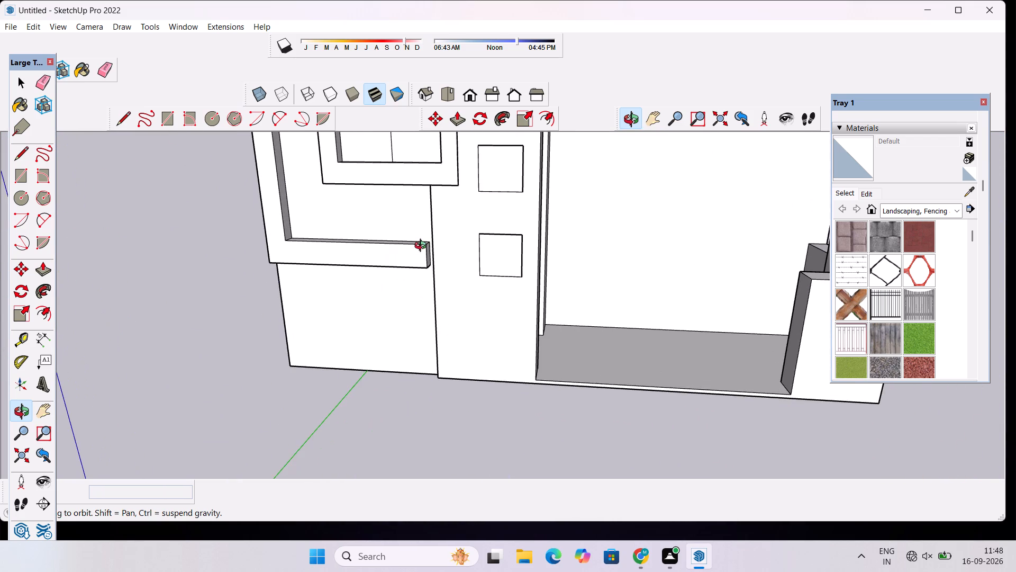
scroll(423, 247, "up", 3)
left_click_drag(432, 262, 439, 276)
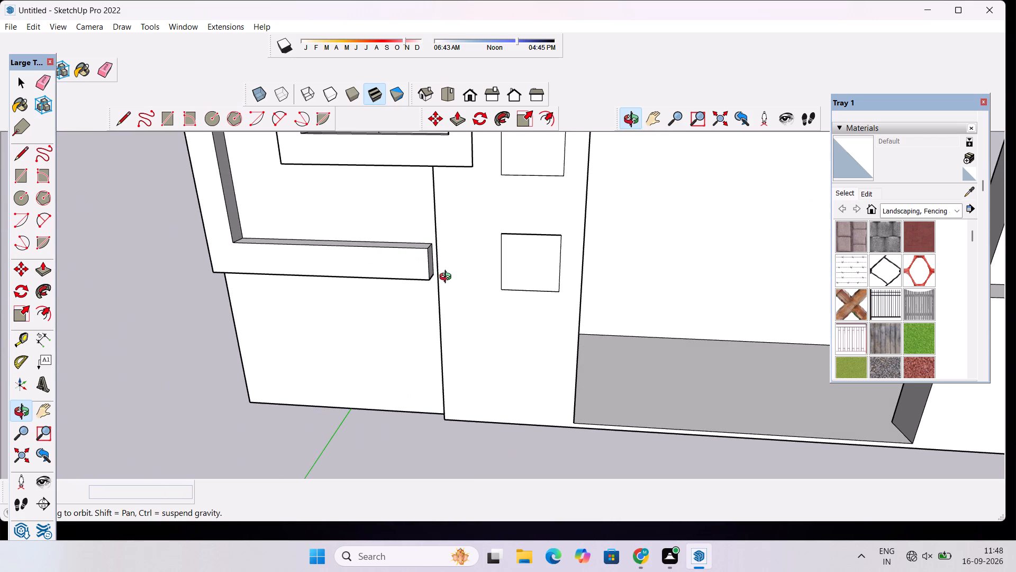
scroll(450, 280, "down", 4)
left_click_drag(450, 280, 514, 270)
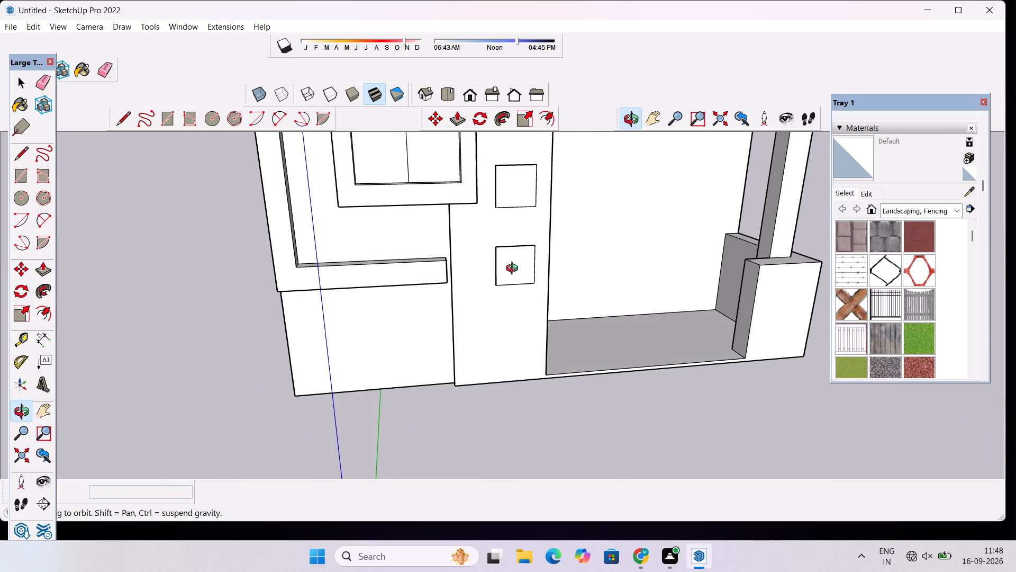
left_click_drag(514, 270, 476, 261)
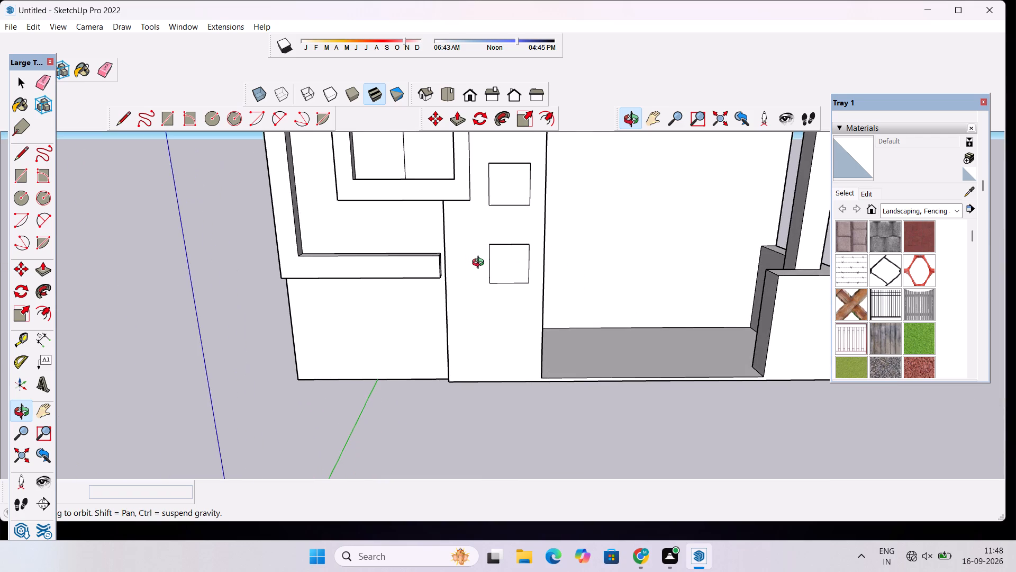
left_click_drag(452, 258, 558, 240)
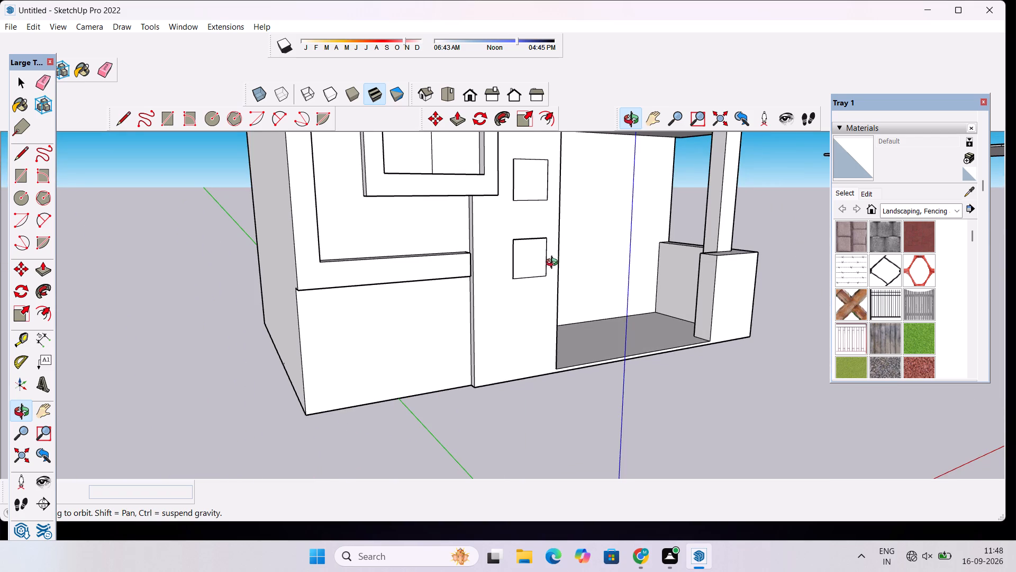
left_click_drag(538, 275, 540, 281)
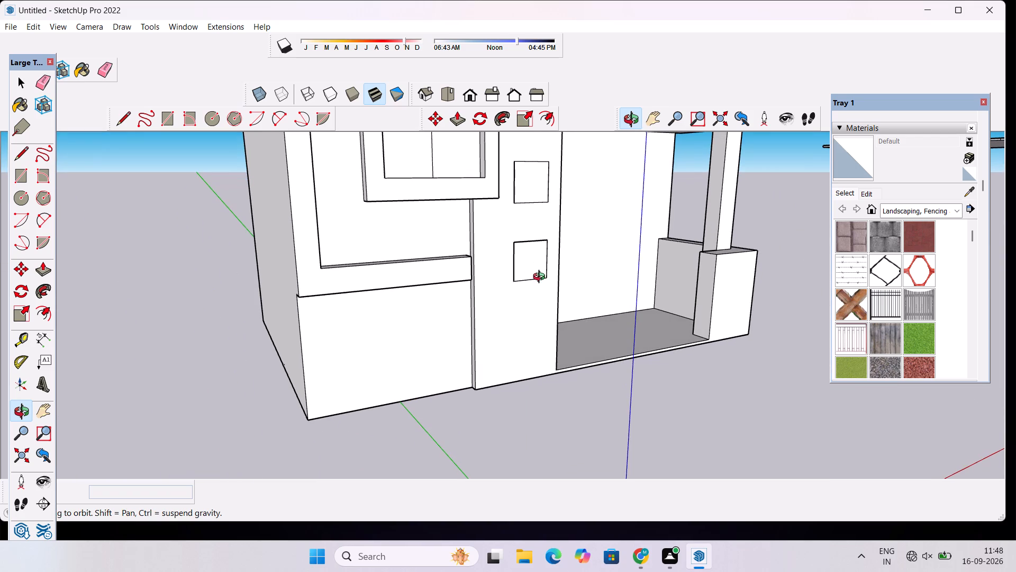
left_click_drag(564, 285, 483, 290, "shift")
scroll(512, 293, "down", 4)
left_click_drag(912, 418, 876, 420)
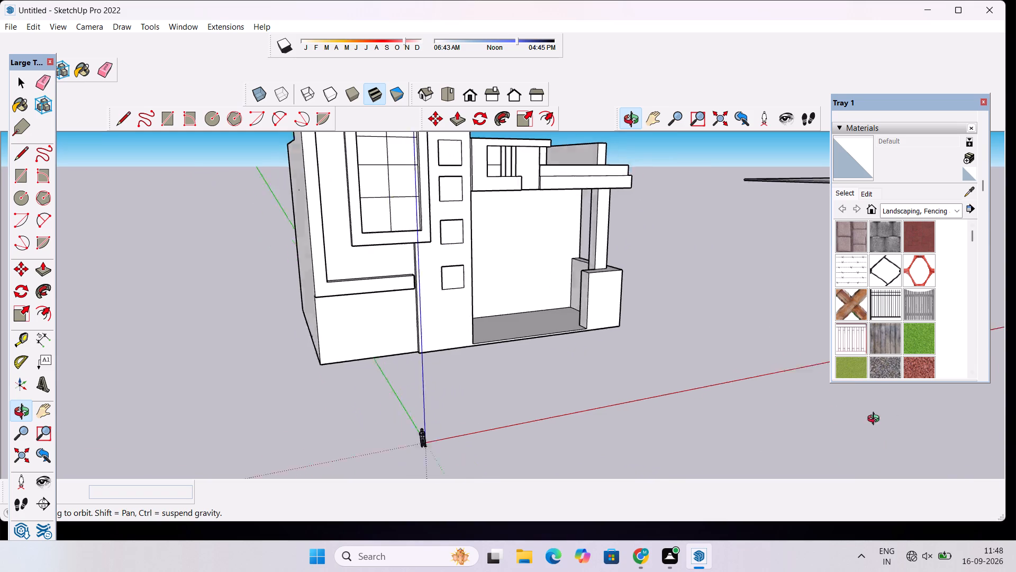
left_click_drag(876, 420, 757, 401)
scroll(531, 309, "up", 2)
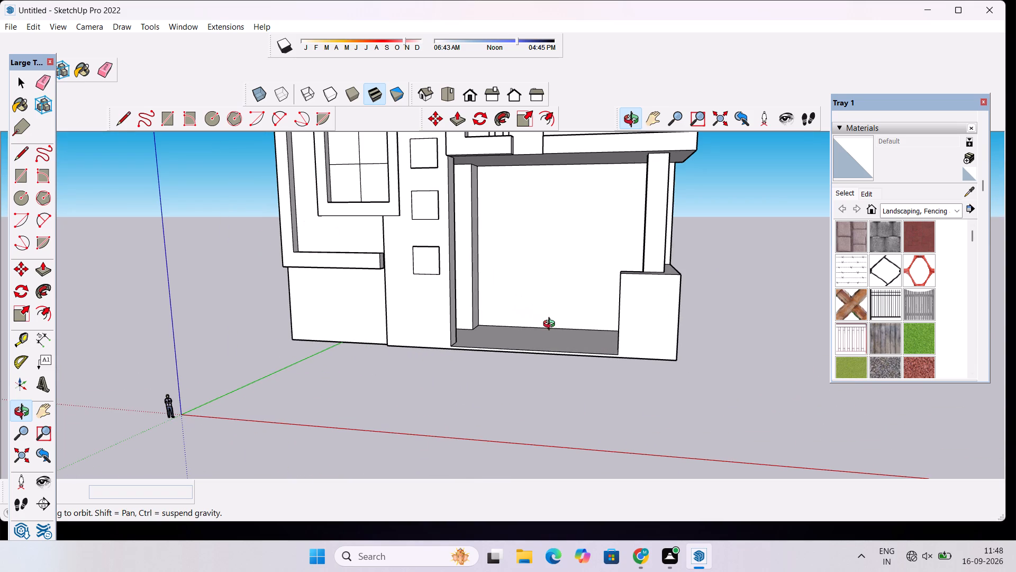
scroll(552, 327, "down", 1)
left_click_drag(519, 327, 657, 376, "shift")
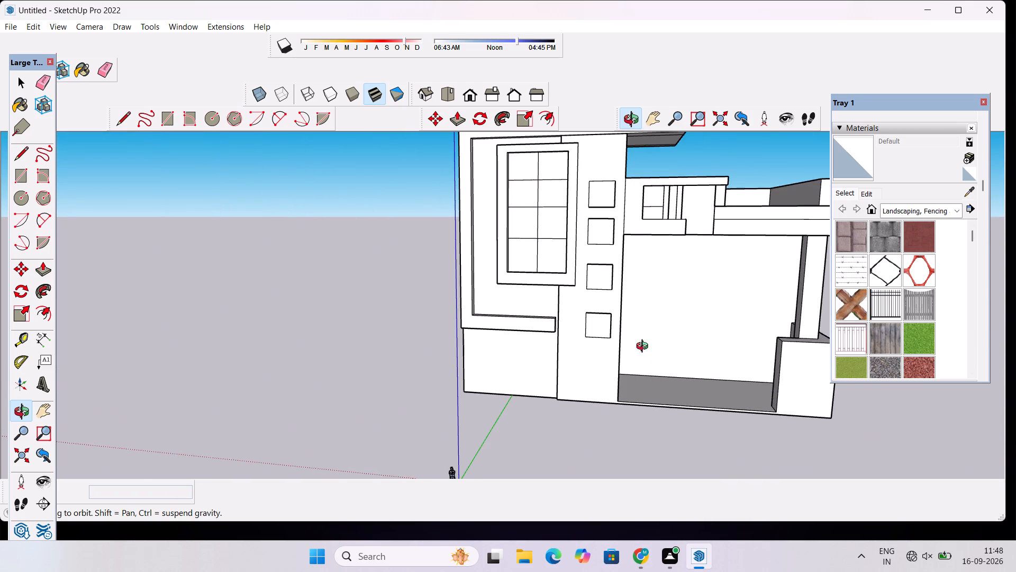
left_click_drag(645, 347, 640, 392)
scroll(601, 361, "up", 2)
left_click_drag(728, 376, 652, 394)
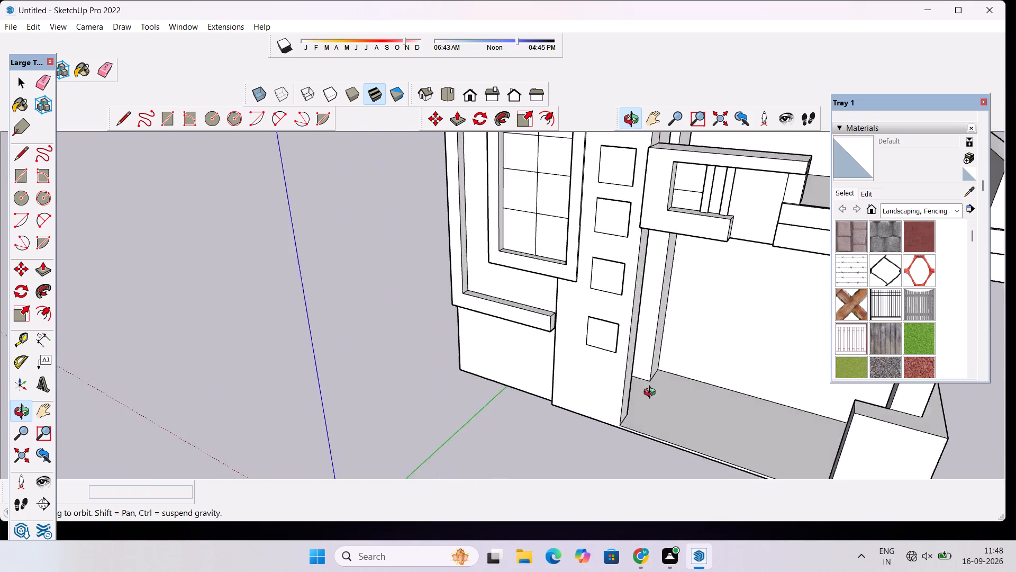
left_click_drag(652, 394, 606, 387)
scroll(605, 387, "up", 3)
left_click_drag(693, 384, 641, 385)
scroll(629, 378, "down", 6)
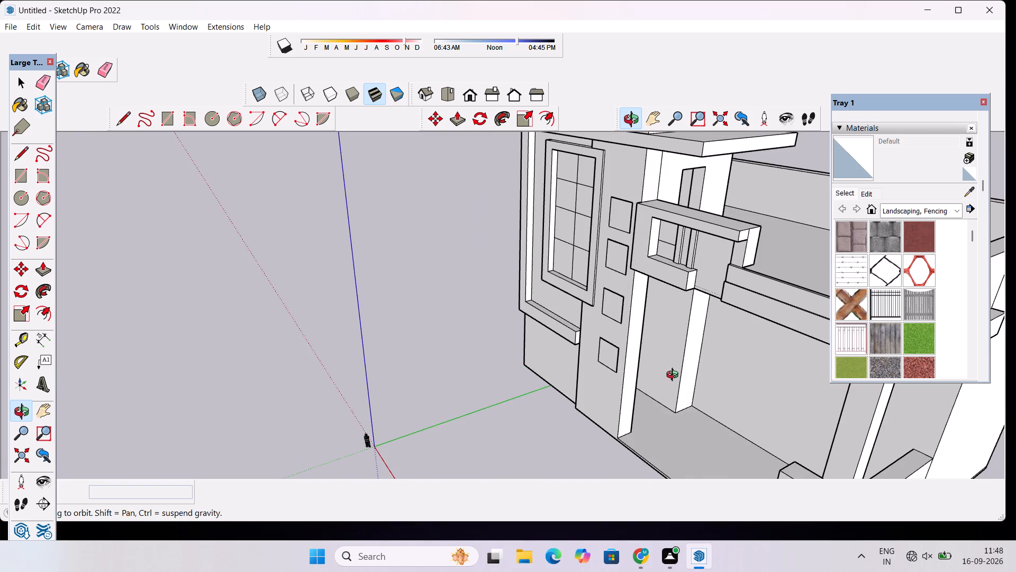
left_click_drag(675, 377, 666, 352, "shift")
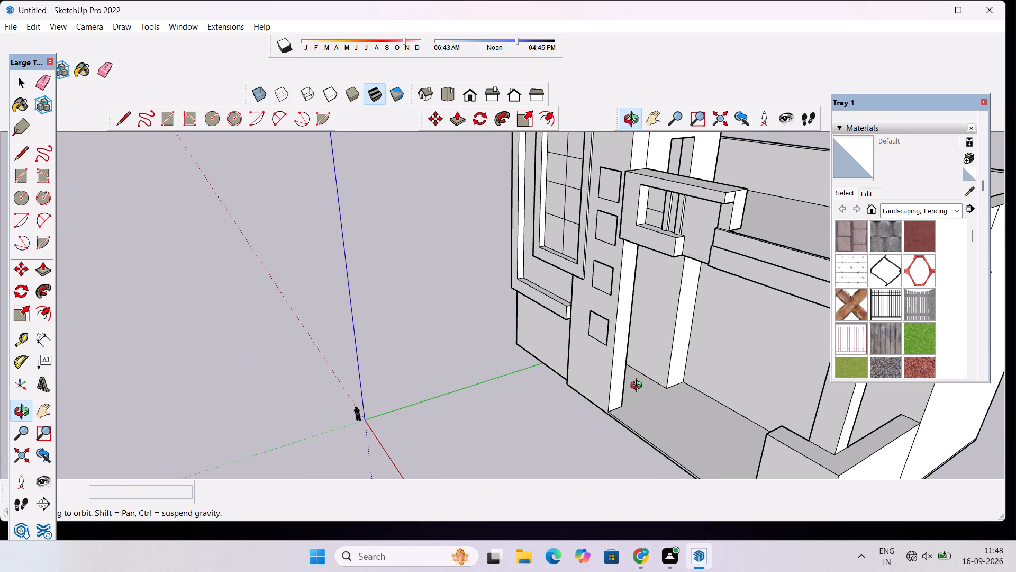
key("r")
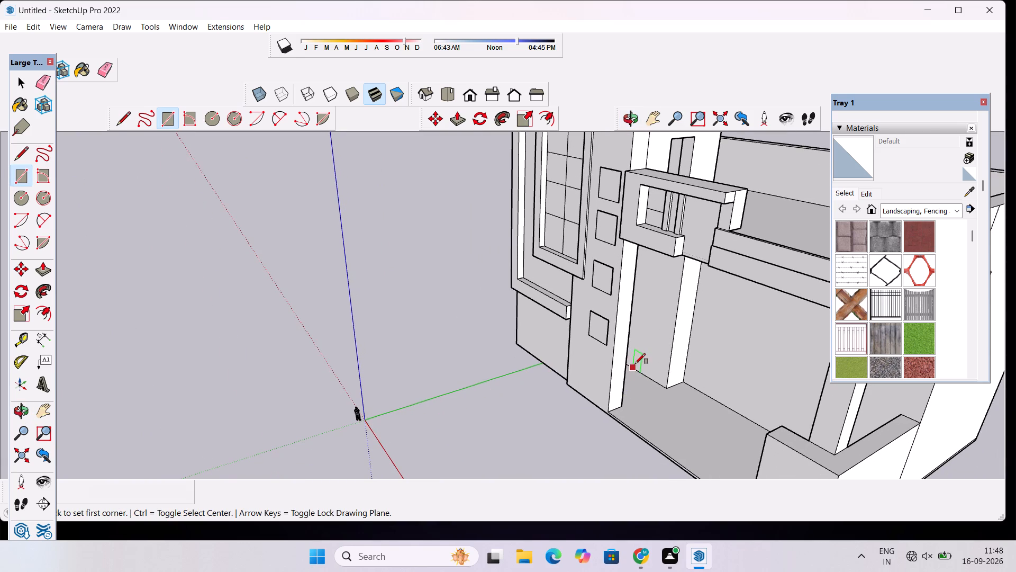
key("space")
Outline a 32'-high strip at the base of the pillar's porch-side face, from the bottom edge's midpoint to the pillar's front edge.
left_click(629, 120)
left_click_drag(644, 273, 624, 279)
scroll(622, 279, "down", 4)
left_click_drag(647, 340, 578, 289)
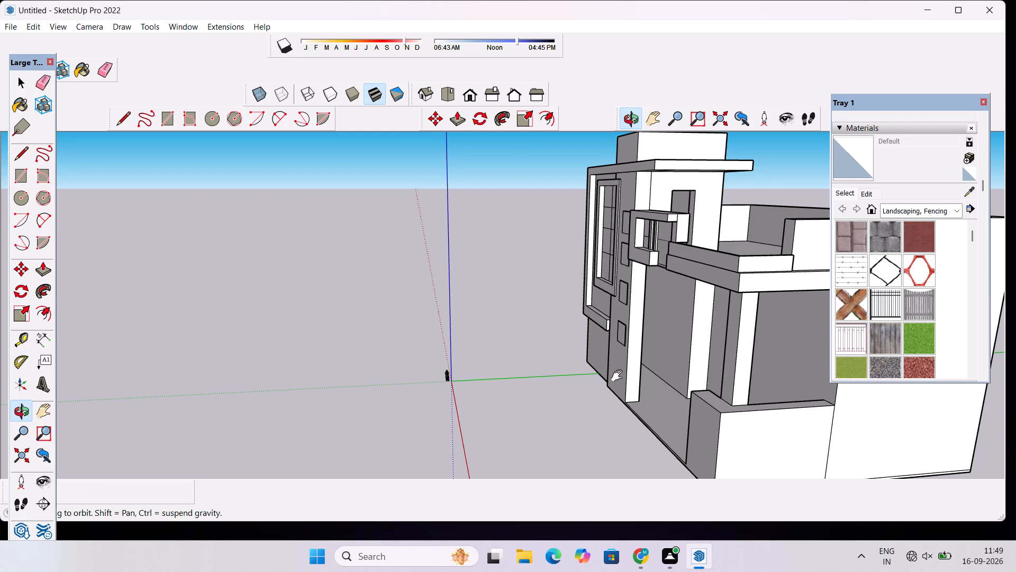
left_click_drag(619, 376, 475, 266, "shift")
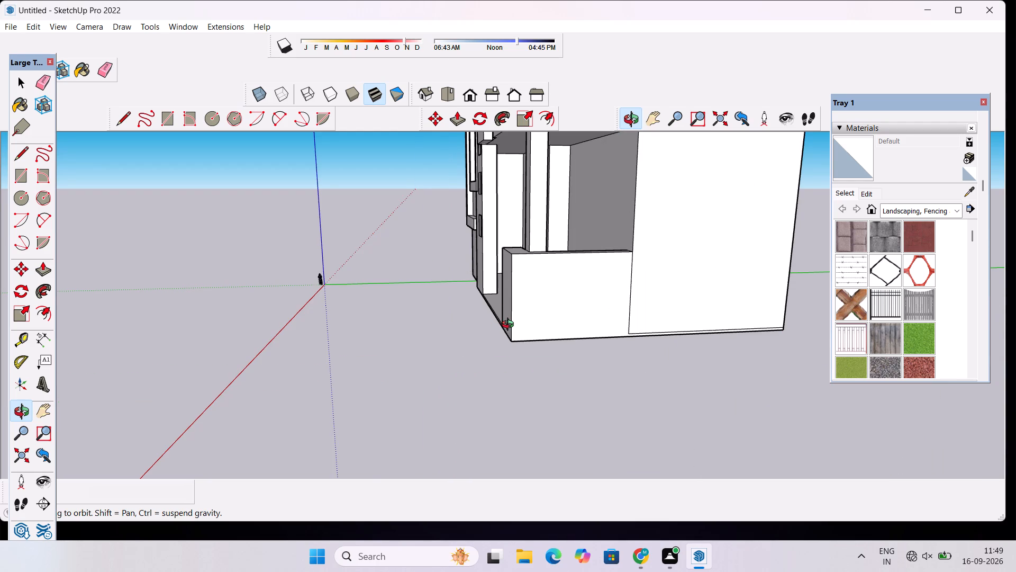
scroll(510, 326, "down", 4)
scroll(492, 267, "up", 3)
left_click_drag(492, 267, 514, 355, "shift")
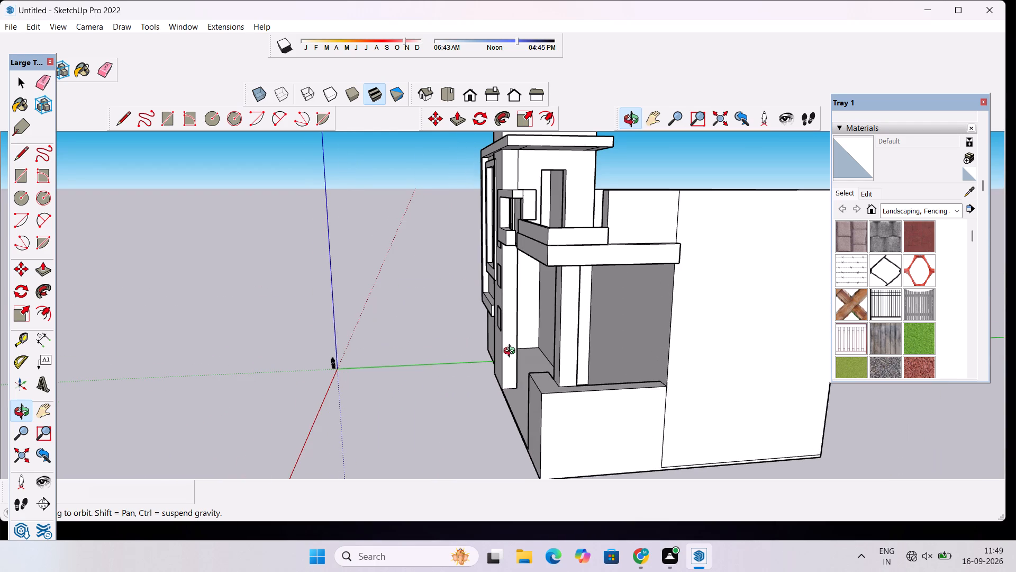
left_click_drag(502, 363, 498, 319, "shift")
scroll(488, 345, "up", 6)
key("l")
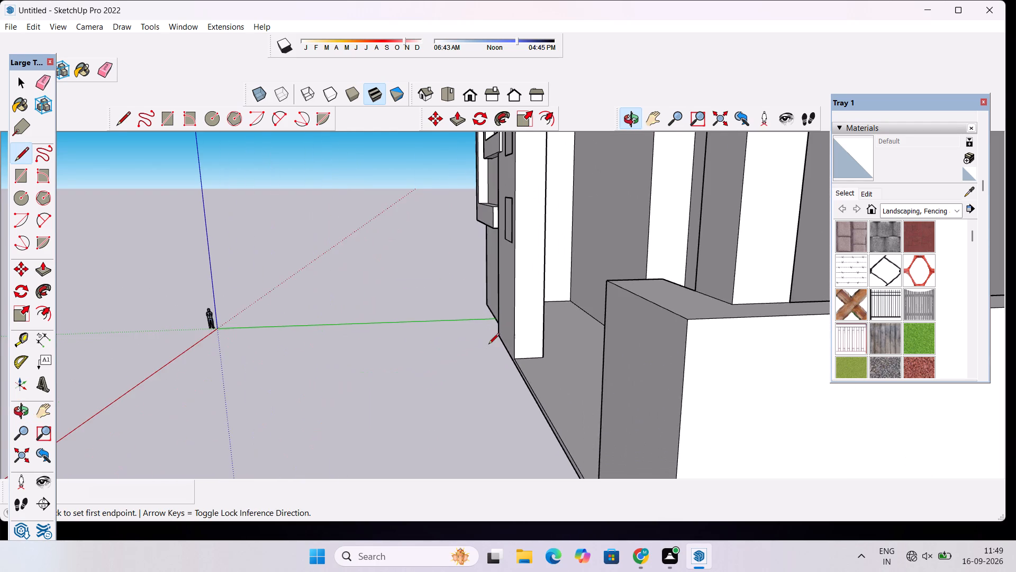
scroll(510, 364, "up", 3)
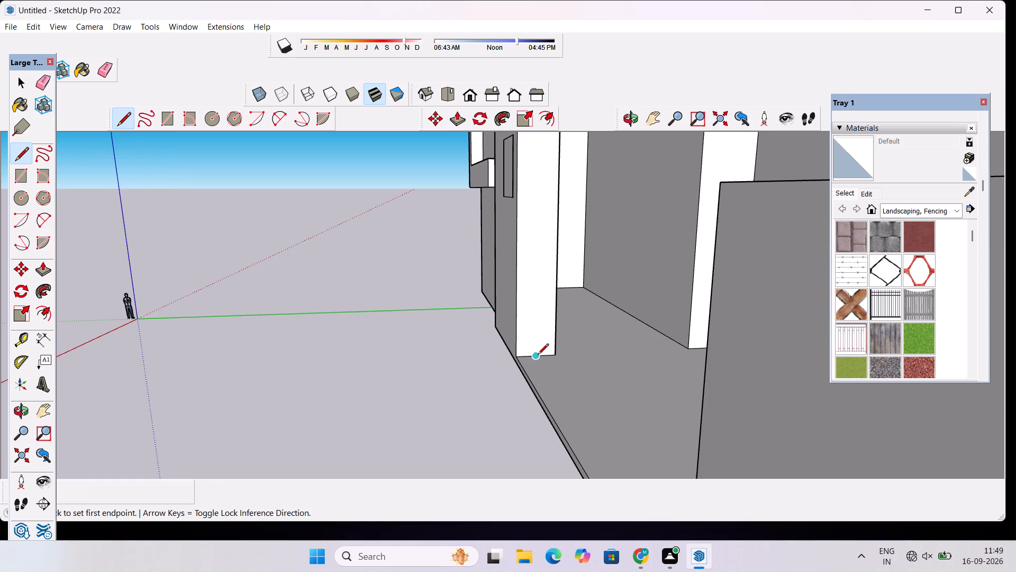
left_click(538, 355)
scroll(554, 276, "down", 6)
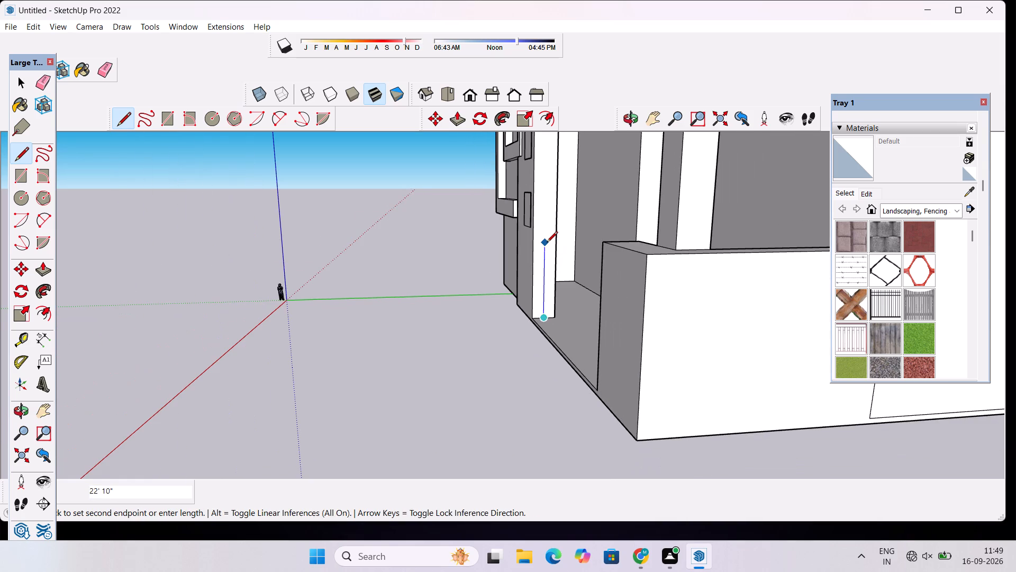
scroll(547, 243, "down", 1)
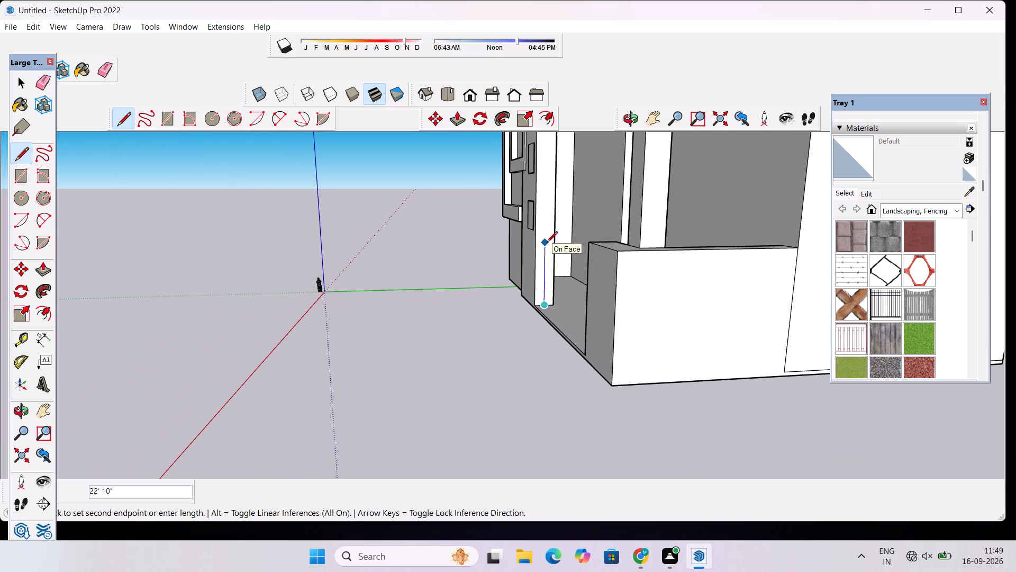
scroll(547, 243, "down", 1)
type("32'")
key("Return")
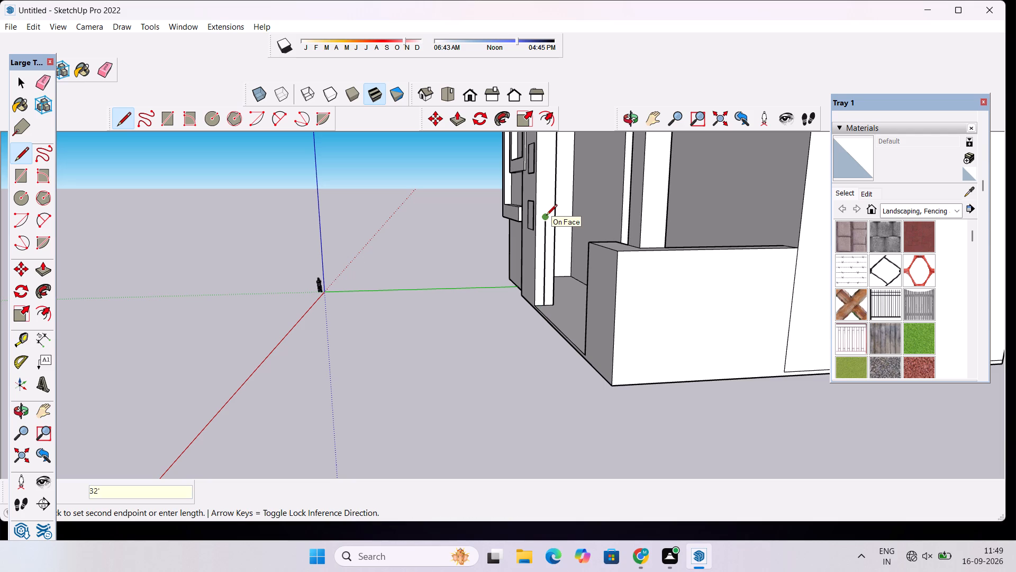
scroll(546, 216, "up", 3)
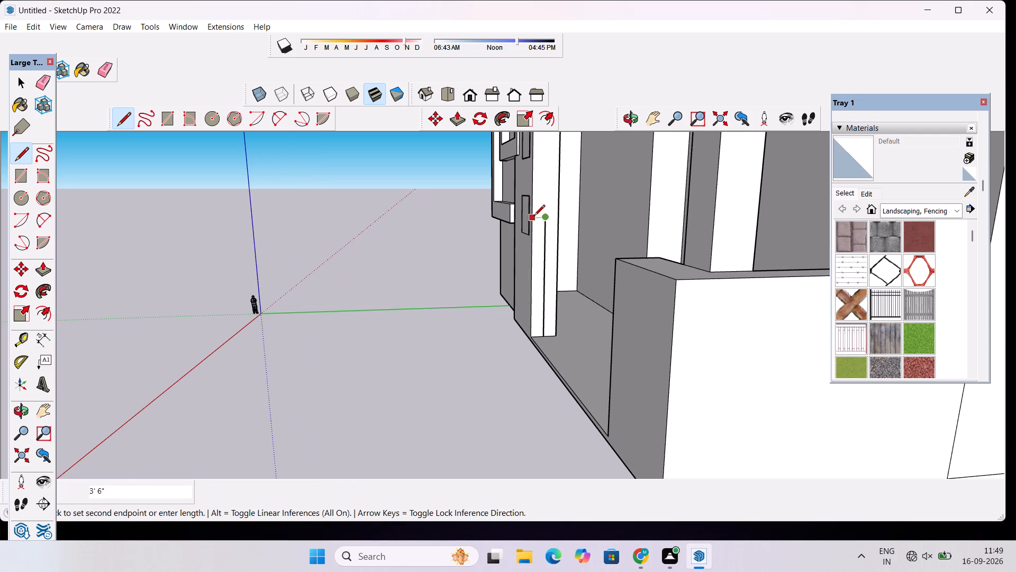
left_click(531, 218)
Pull the 32'-high strip outward 25' to form a low wall along the porch front.
key("space")
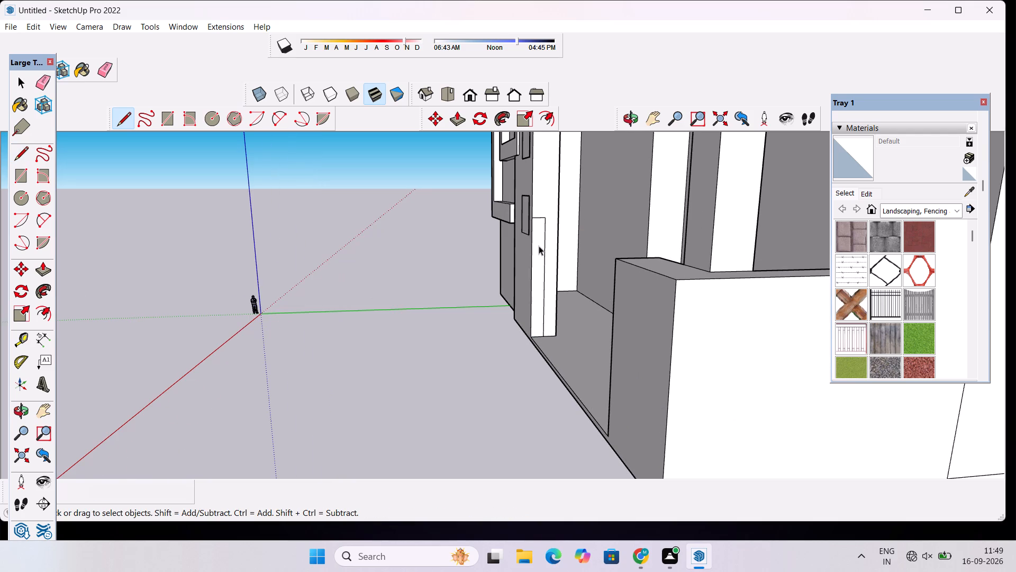
left_click(539, 246)
key("p")
left_click(539, 246)
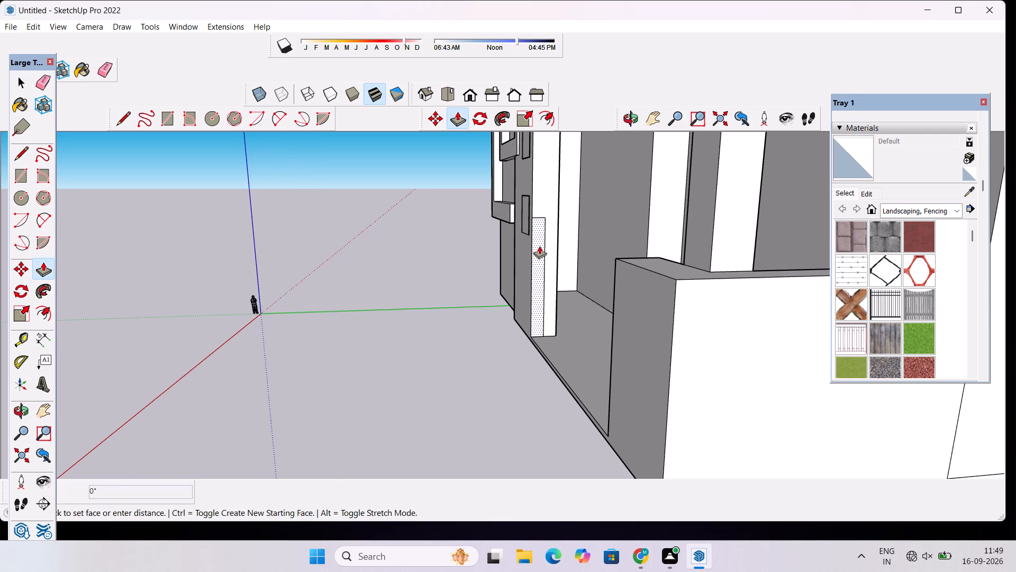
scroll(543, 256, "down", 2)
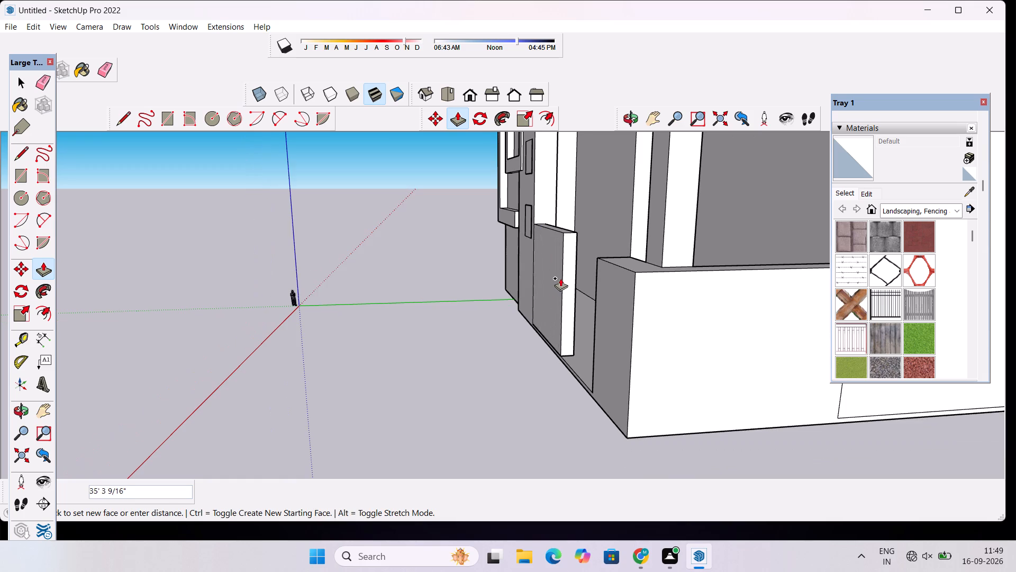
type("25'")
key("Return")
Place two vertical guides on the low wall's front face, one about 10' 2 7/8" from its pillar-side edge and another 4' farther.
left_click(630, 120)
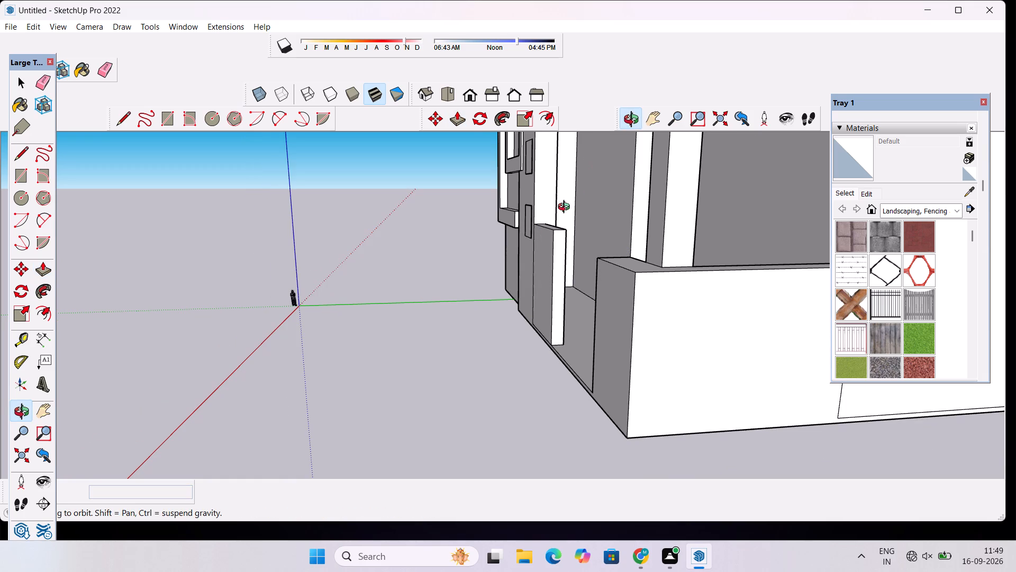
left_click_drag(554, 231, 758, 252)
scroll(560, 301, "down", 6)
left_click_drag(554, 304, 638, 265)
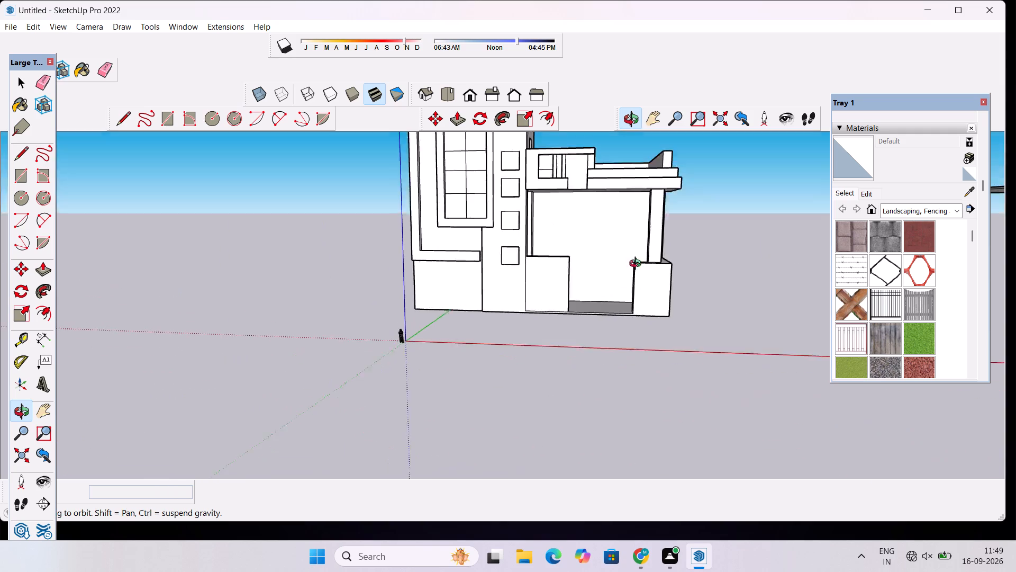
left_click_drag(638, 265, 647, 254)
scroll(597, 269, "up", 8)
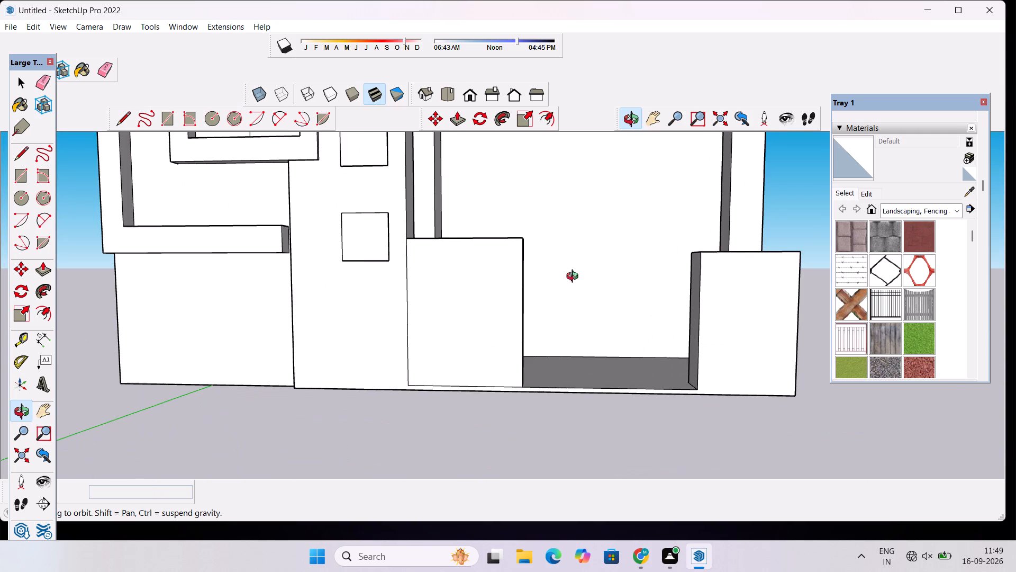
left_click_drag(595, 279, 536, 348)
left_click_drag(396, 330, 519, 350)
left_click_drag(499, 344, 499, 364, "shift")
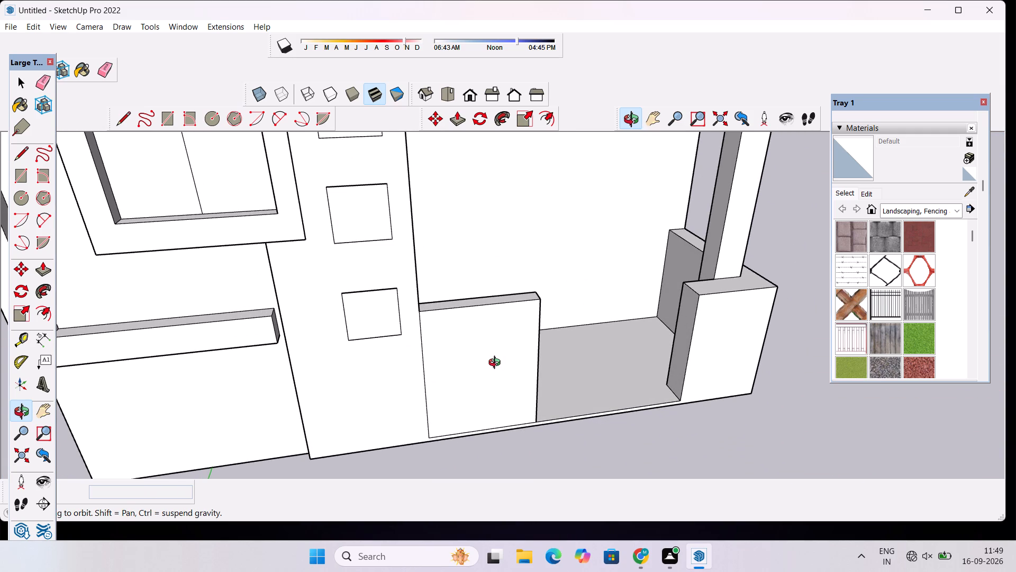
scroll(485, 293, "up", 5)
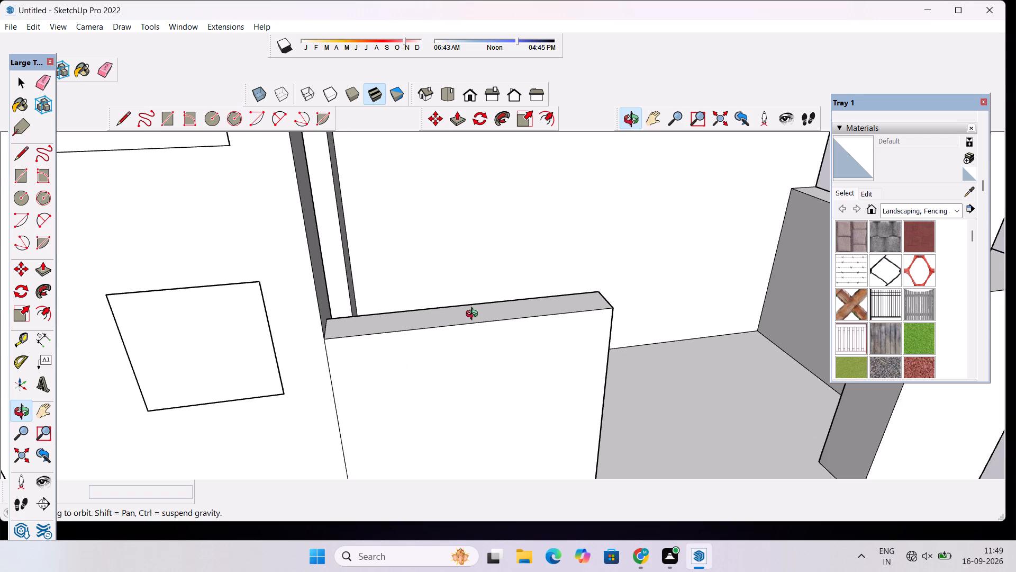
key("l")
key("t")
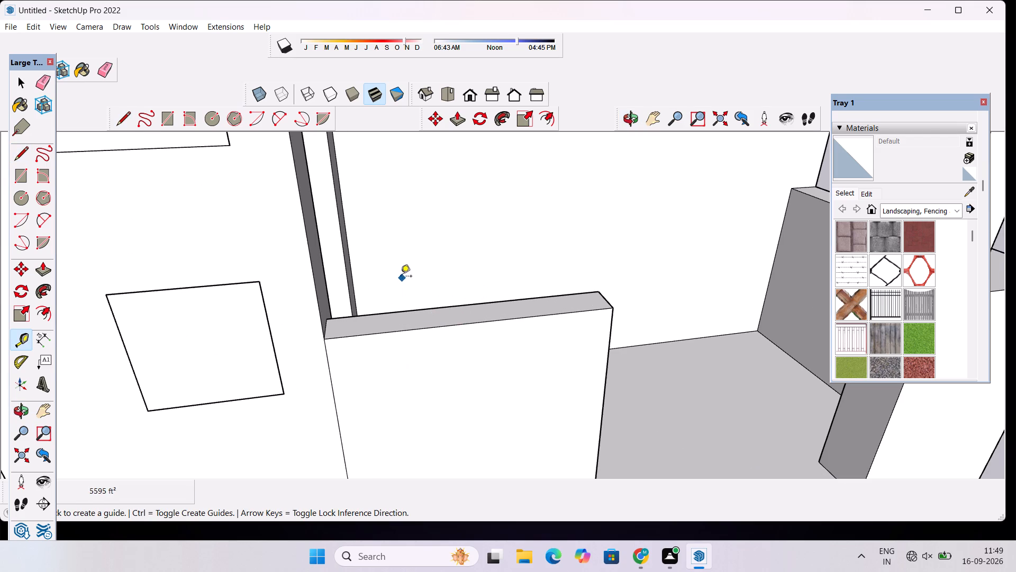
scroll(401, 277, "down", 6)
scroll(389, 367, "up", 2)
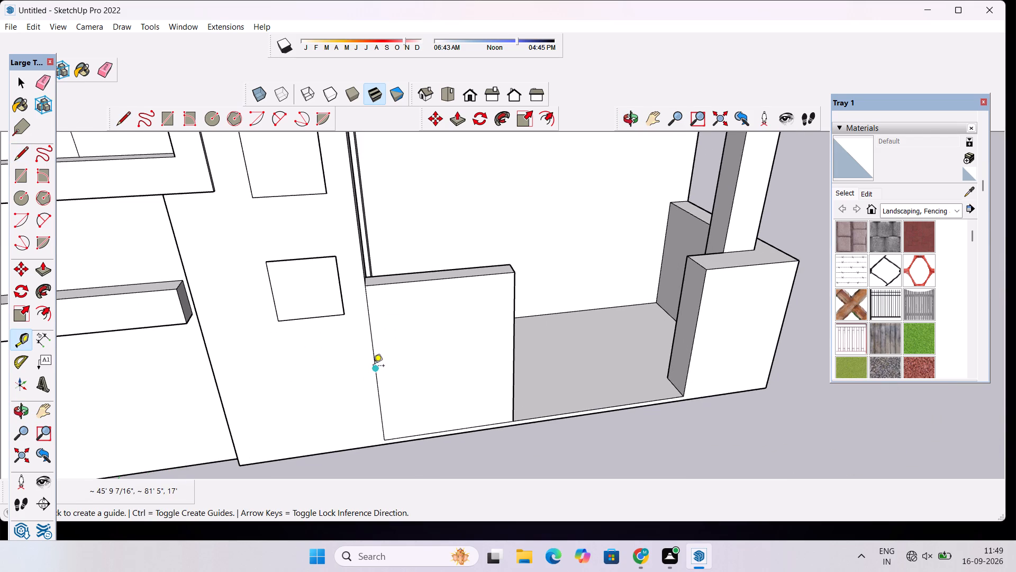
left_click(373, 369)
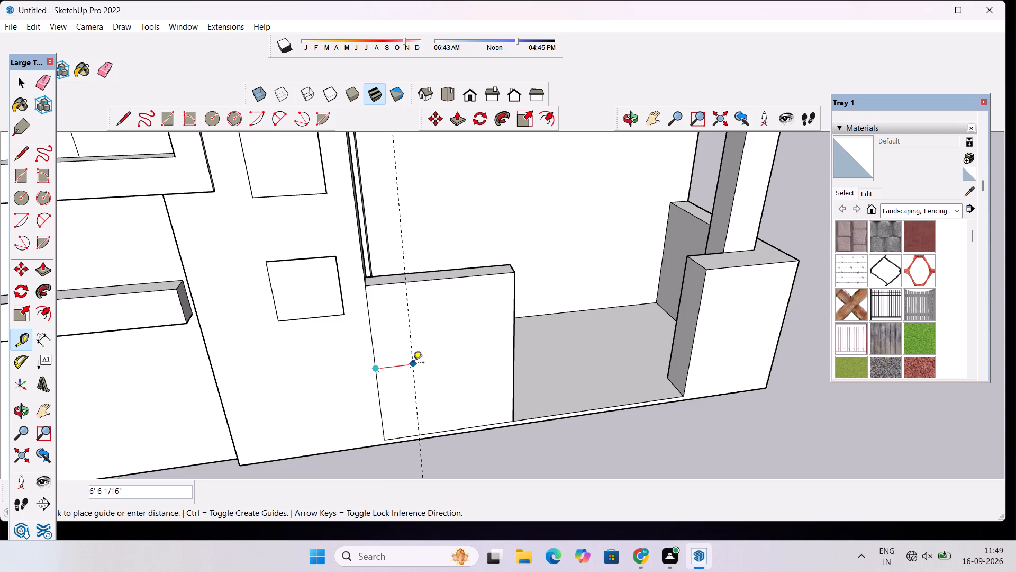
left_click(433, 358)
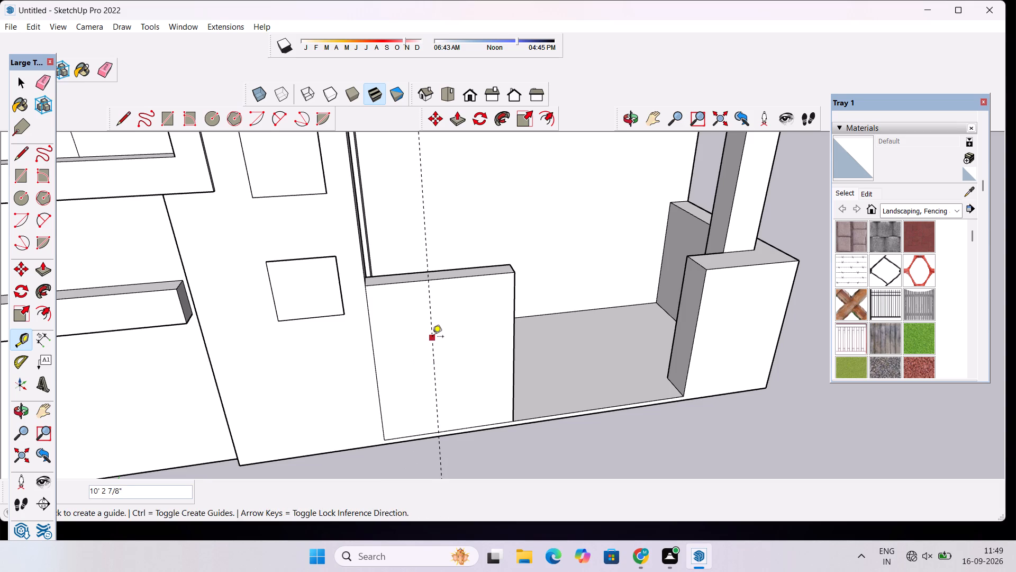
left_click(432, 329)
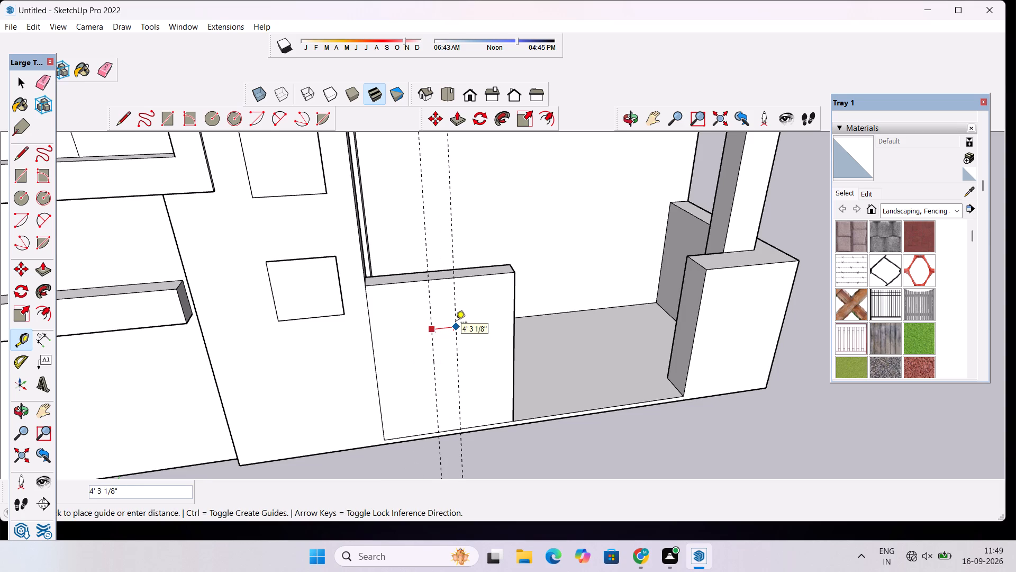
type("4'")
key("Return")
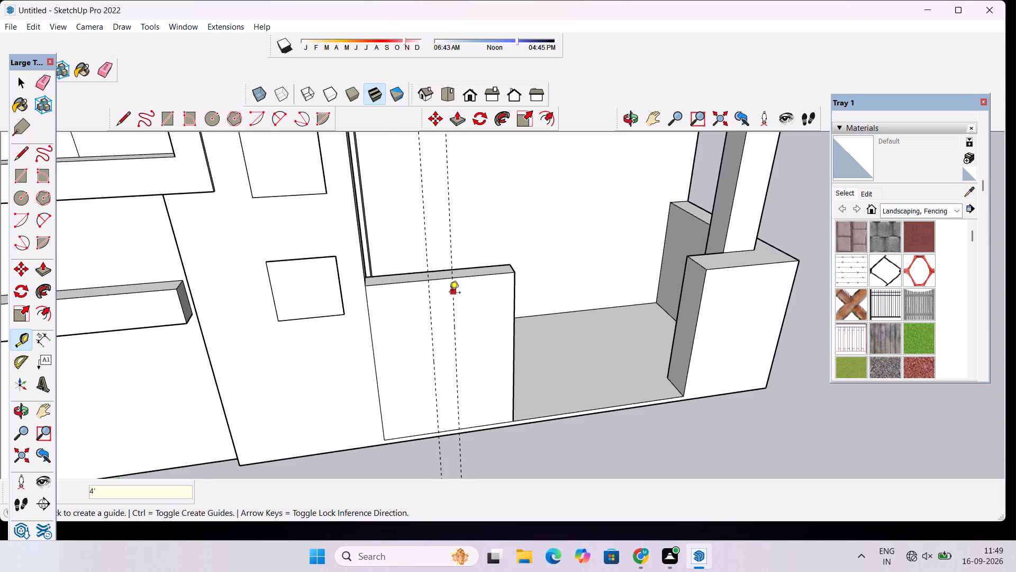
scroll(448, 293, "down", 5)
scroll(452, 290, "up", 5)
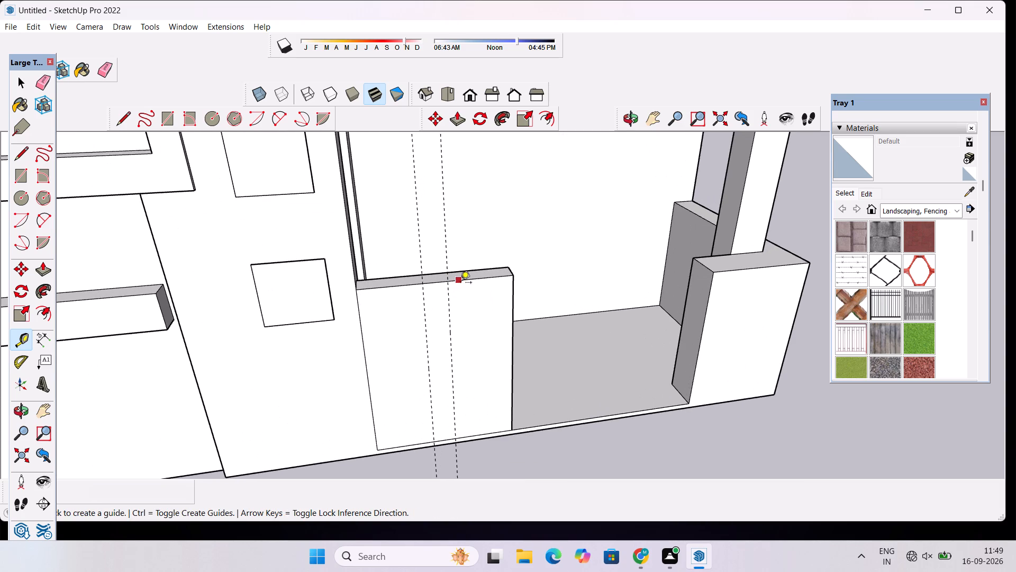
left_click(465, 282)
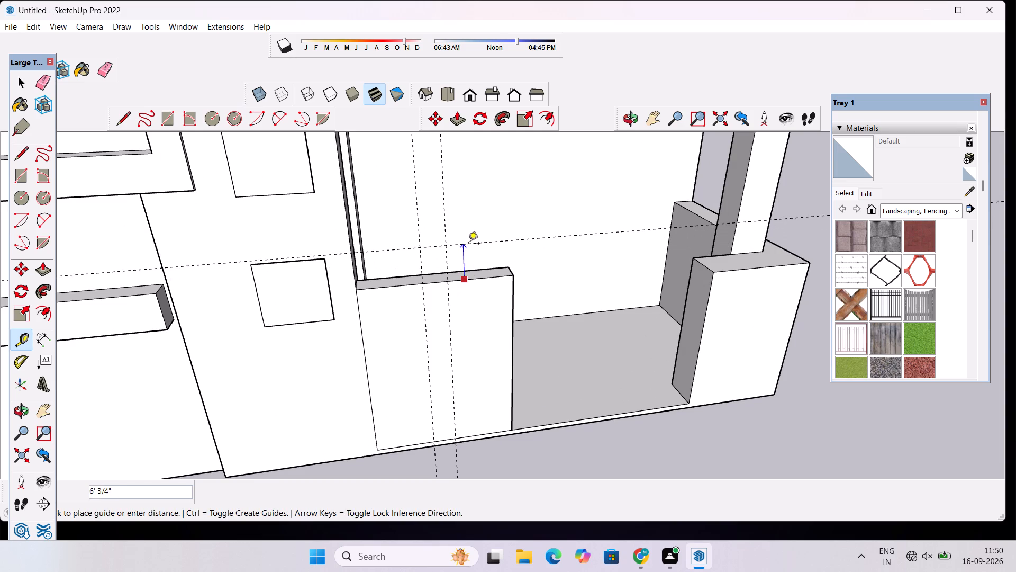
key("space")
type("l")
Draw a rectangle about 4' by 33' between the two guides, from the low wall's top edge to the porch base's bottom edge.
scroll(397, 270, "down", 5)
key("r")
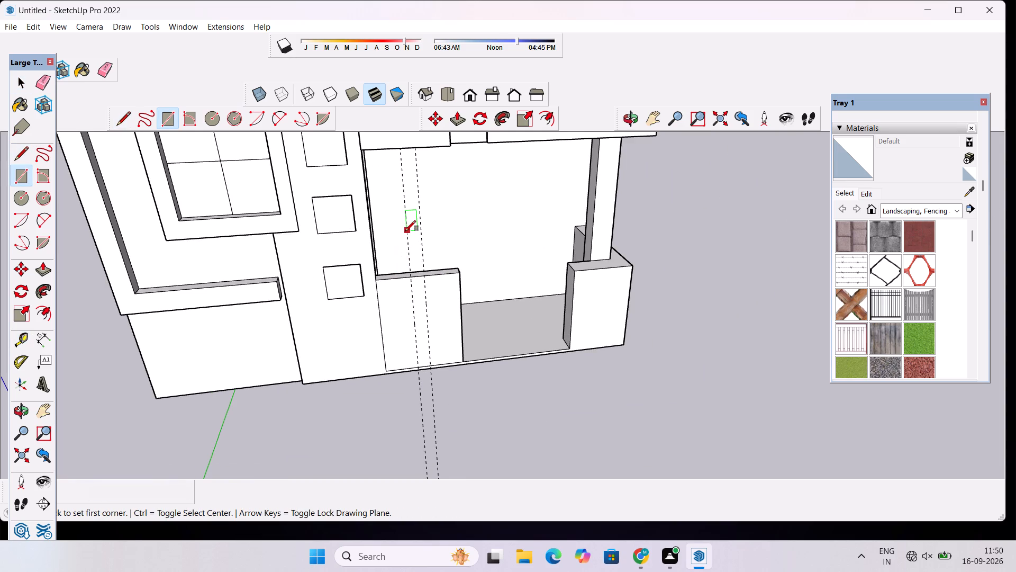
scroll(418, 381, "up", 2)
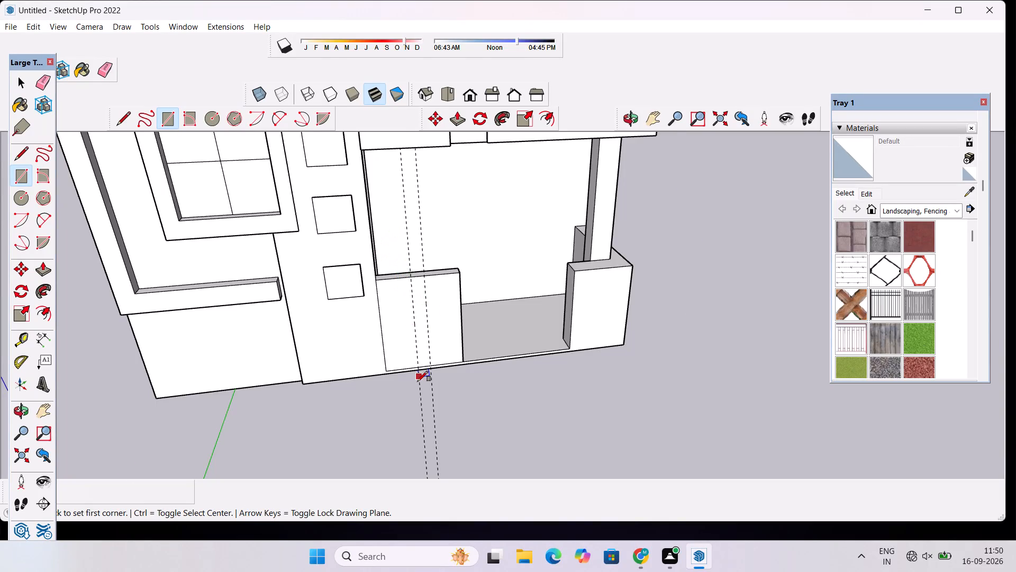
scroll(418, 381, "up", 2)
left_click(408, 228)
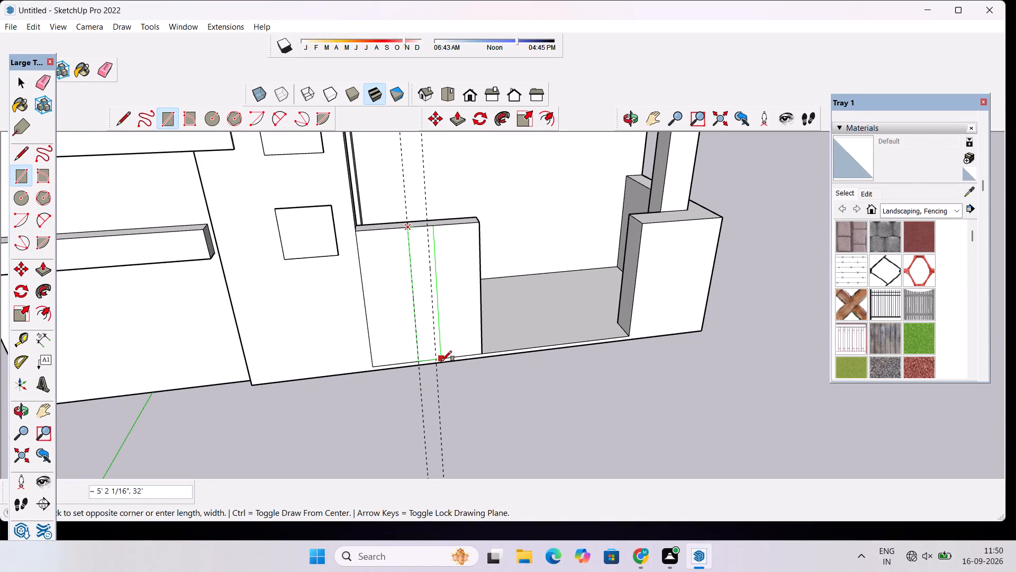
scroll(441, 371, "up", 9)
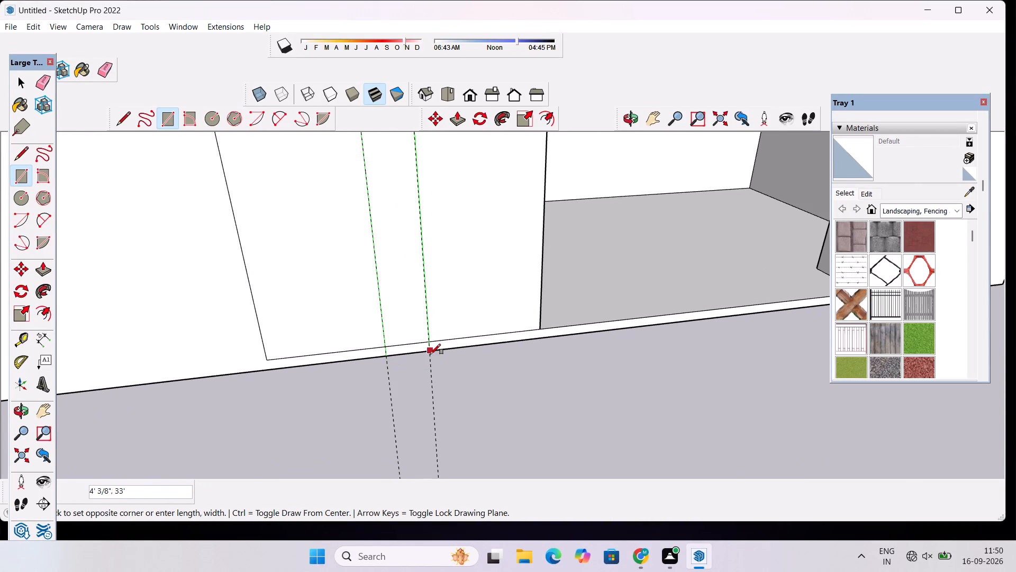
left_click(430, 353)
scroll(430, 353, "down", 9)
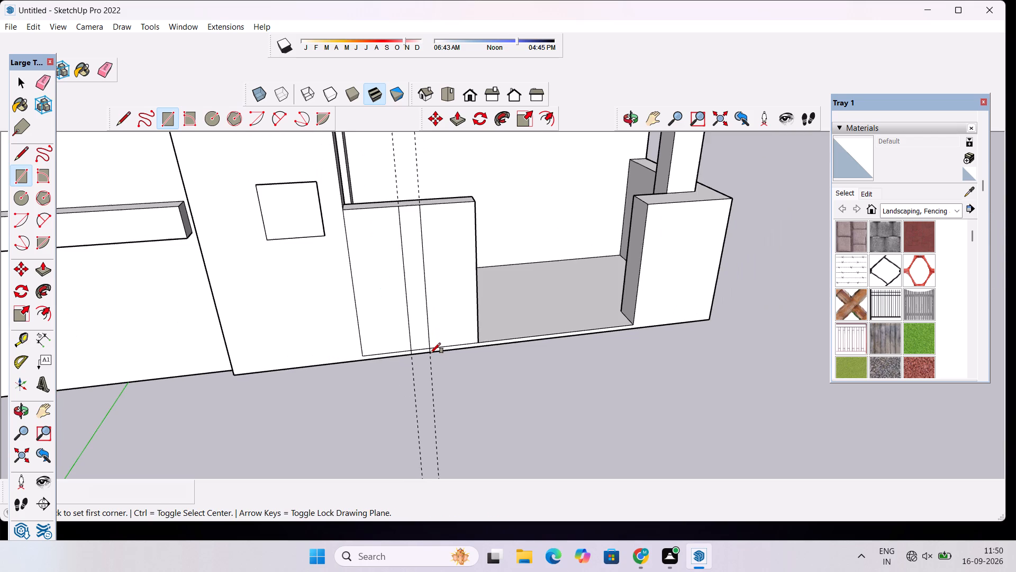
Draw a 3' 6" line across the low wall's top face, from the guide farther from the pillar to the back edge.
left_click_drag(634, 118, 636, 129)
left_click_drag(606, 215, 399, 283)
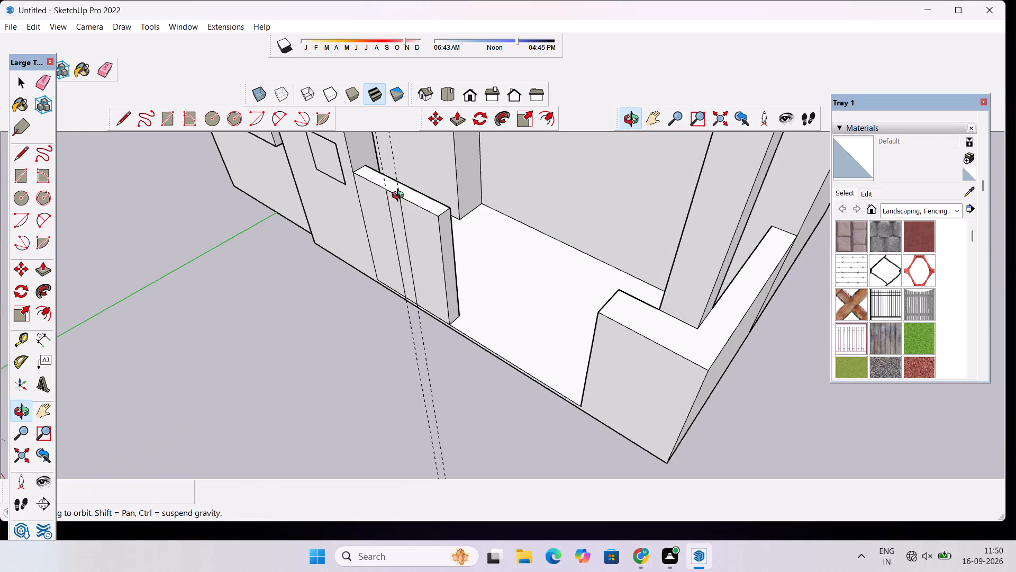
left_click_drag(402, 186, 437, 314, "shift")
scroll(437, 314, "up", 7)
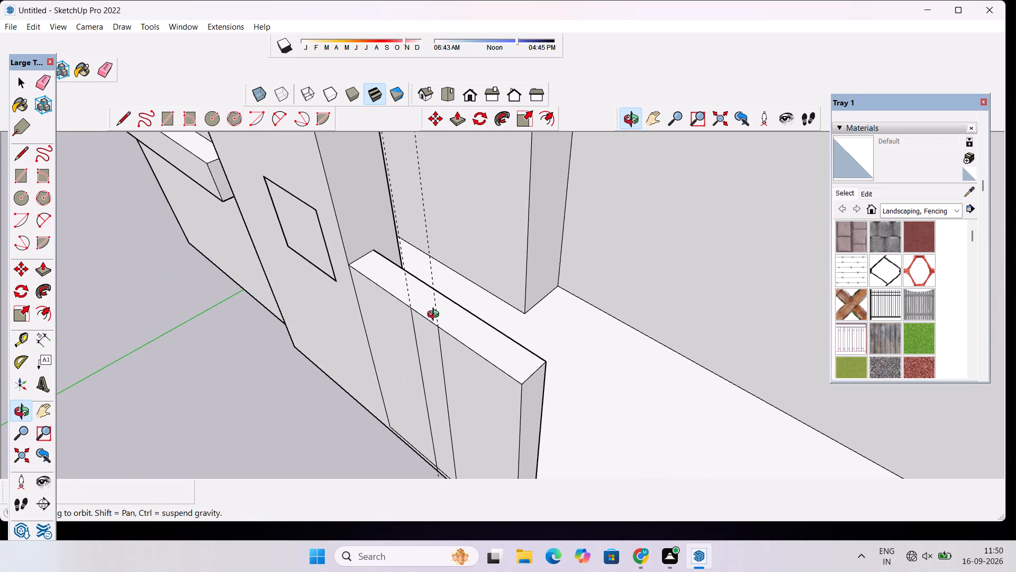
scroll(436, 316, "up", 4)
left_click_drag(458, 319, 405, 351)
key("l")
scroll(405, 351, "up", 4)
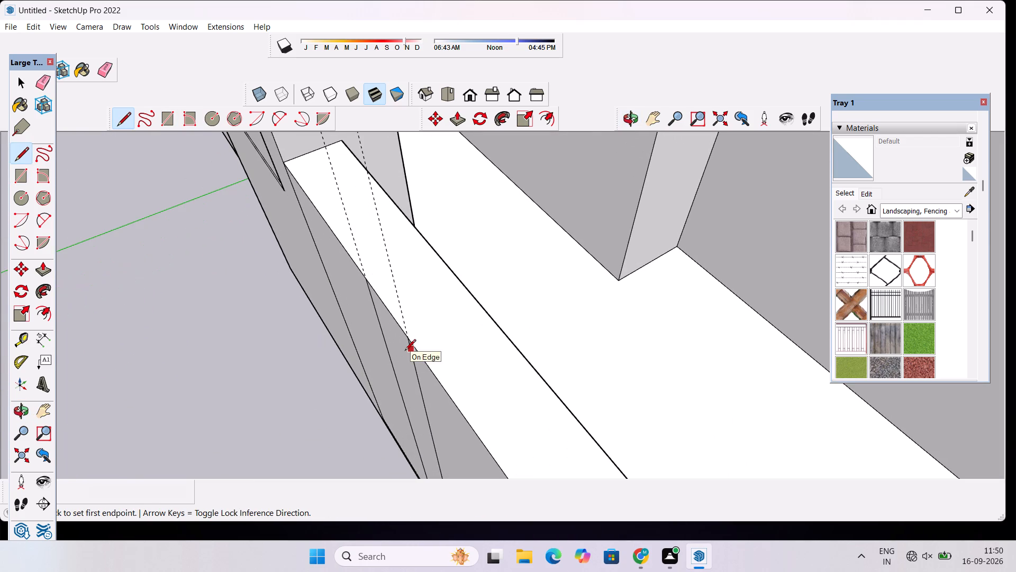
left_click(407, 338)
left_click(473, 301)
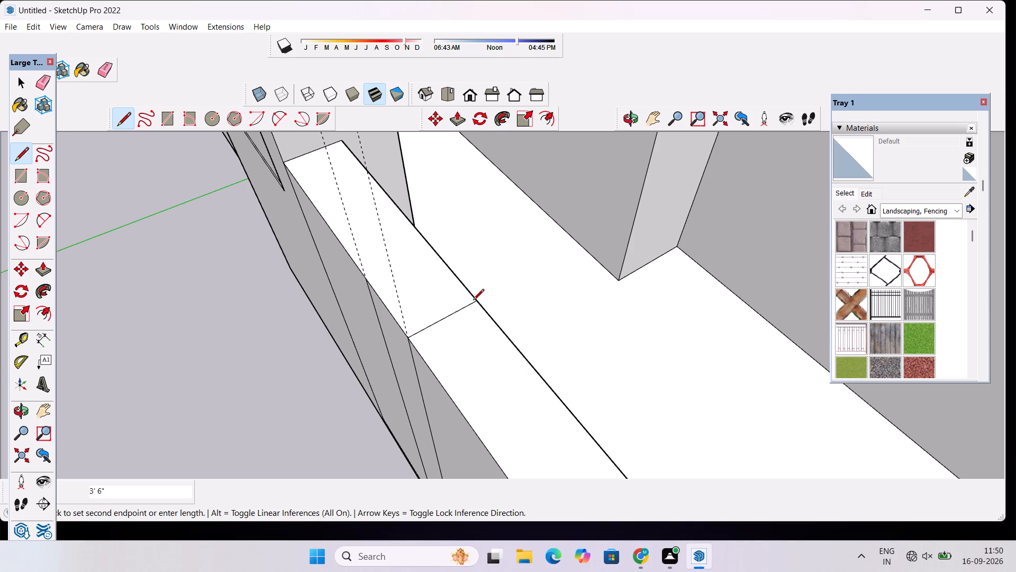
Draw a line across the low wall's top face, from the guide nearer the pillar to the back edge.
left_click(364, 279)
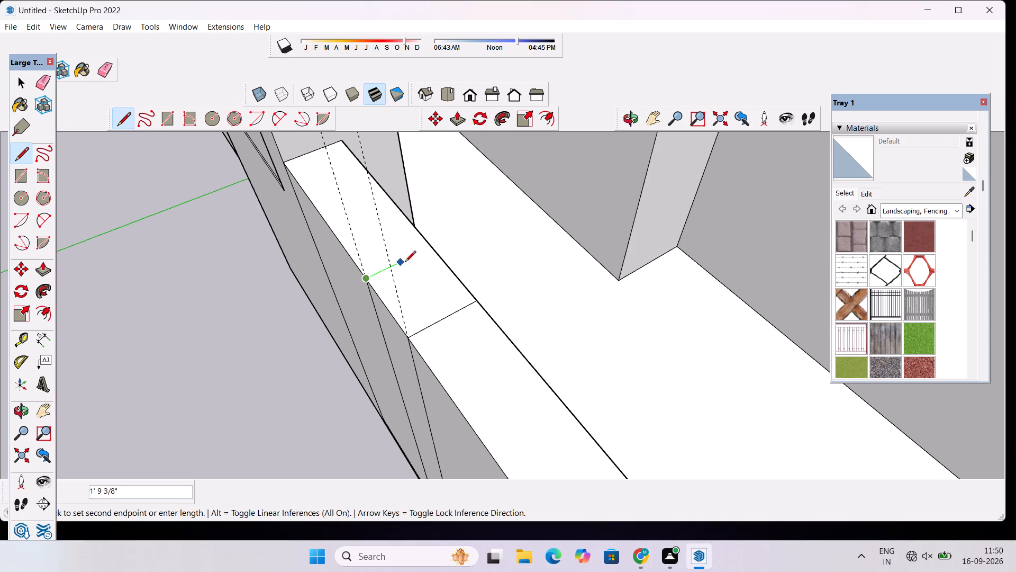
left_click(434, 250)
key("space")
Erase the line across the wall top at the guide farther from the pillar, and both vertical guides.
key("e")
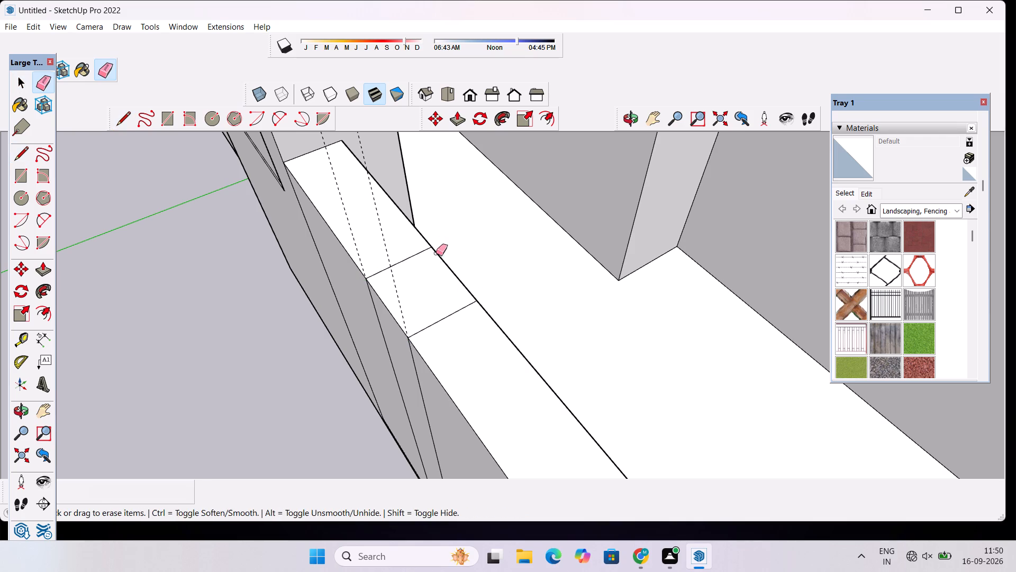
left_click_drag(436, 302, 440, 318)
left_click_drag(440, 318, 446, 334)
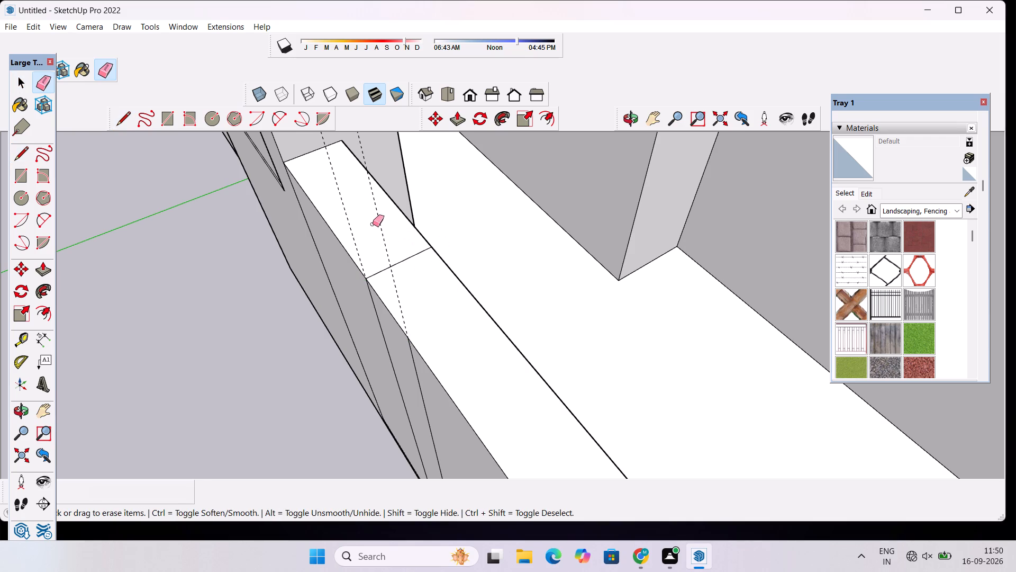
left_click_drag(347, 216, 392, 227)
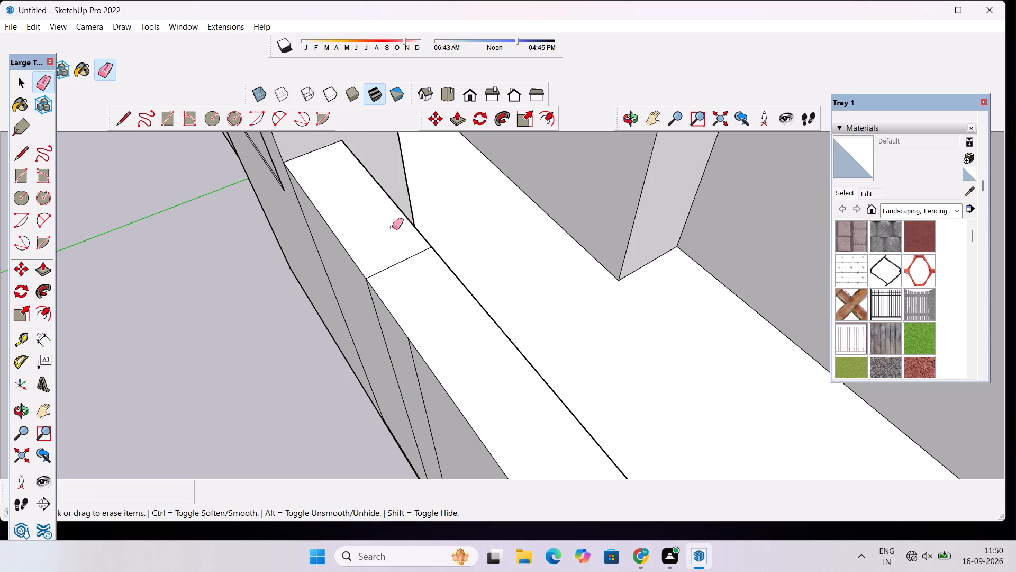
Examine the low wall's divided front face and its junction with the porch base from several angles.
left_click(624, 121)
left_click_drag(497, 247, 554, 228)
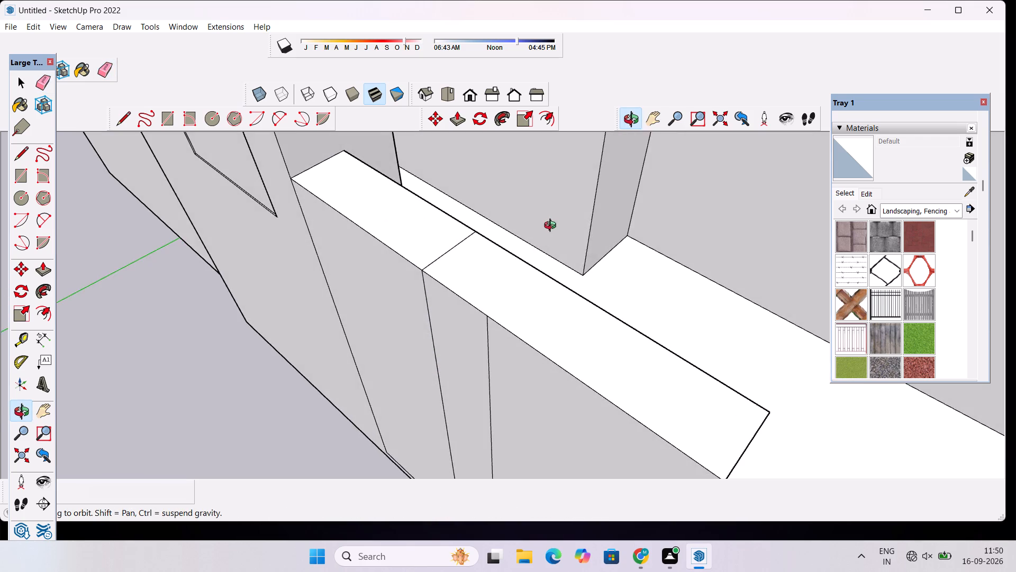
scroll(552, 227, "down", 7)
left_click_drag(462, 291, 563, 266)
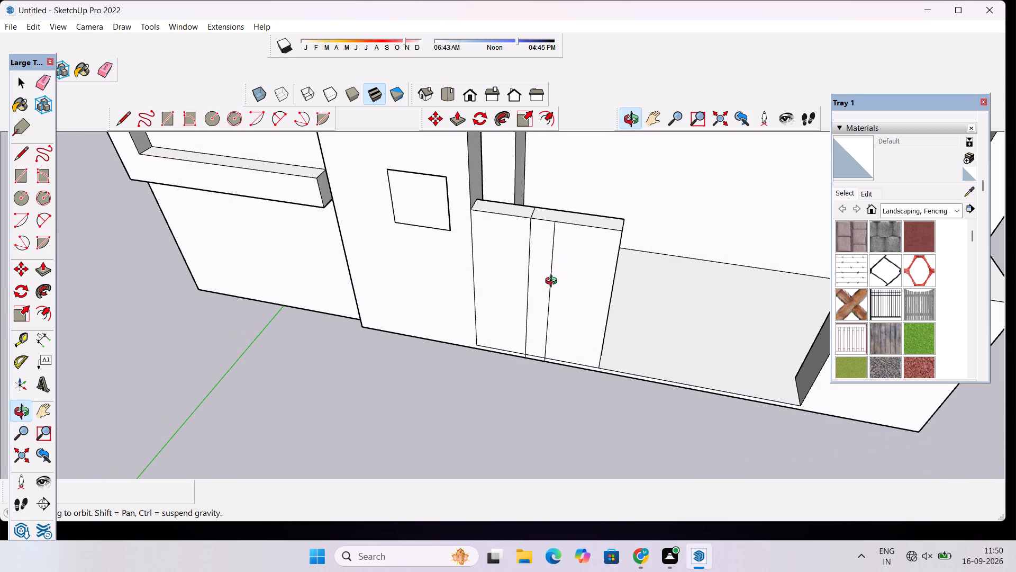
left_click_drag(496, 325, 570, 320)
scroll(584, 280, "up", 1)
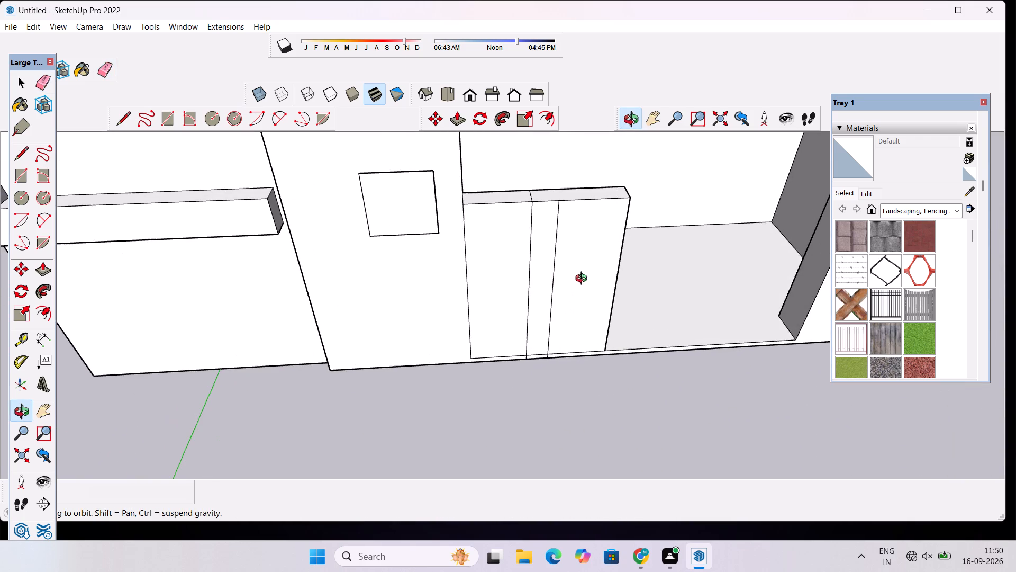
left_click_drag(576, 306, 494, 314, "shift")
scroll(461, 368, "up", 5)
left_click_drag(527, 390, 500, 347)
scroll(476, 330, "down", 4)
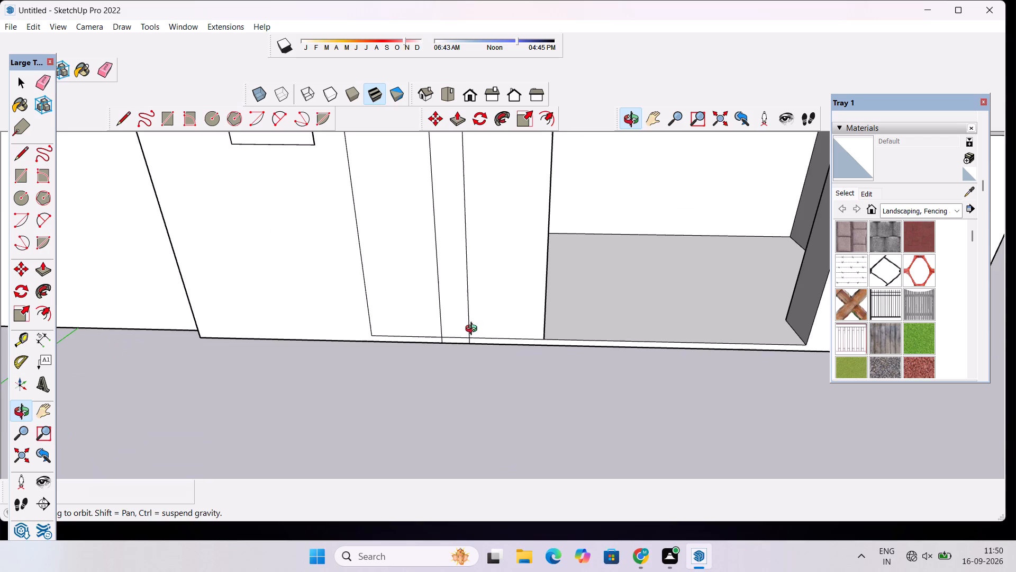
left_click_drag(411, 360, 504, 353)
left_click_drag(547, 332, 432, 351)
scroll(430, 351, "up", 2)
left_click_drag(401, 378, 404, 346)
scroll(404, 345, "down", 3)
left_click_drag(424, 345, 422, 350)
key("e")
scroll(377, 339, "up", 3)
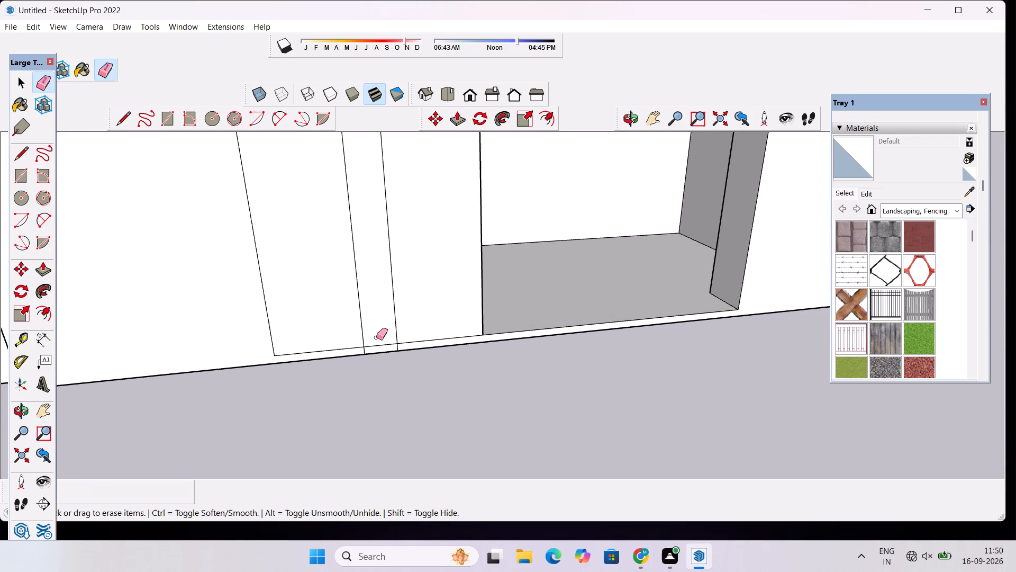
scroll(375, 343, "down", 8)
left_click_drag(423, 374, 380, 387)
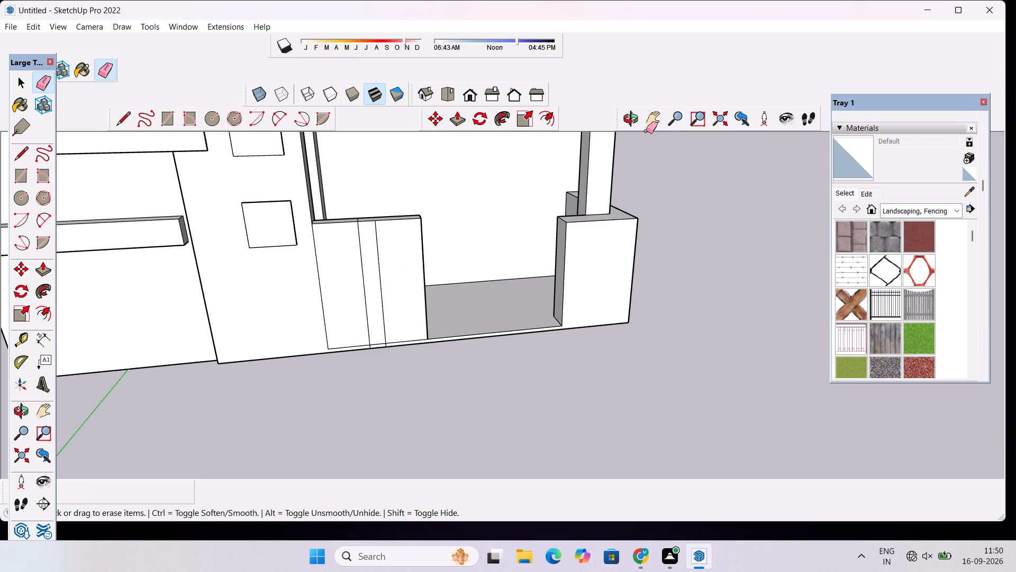
left_click(630, 119)
left_click_drag(569, 350, 478, 363)
scroll(425, 275, "up", 3)
left_click_drag(423, 280, 432, 330, "shift")
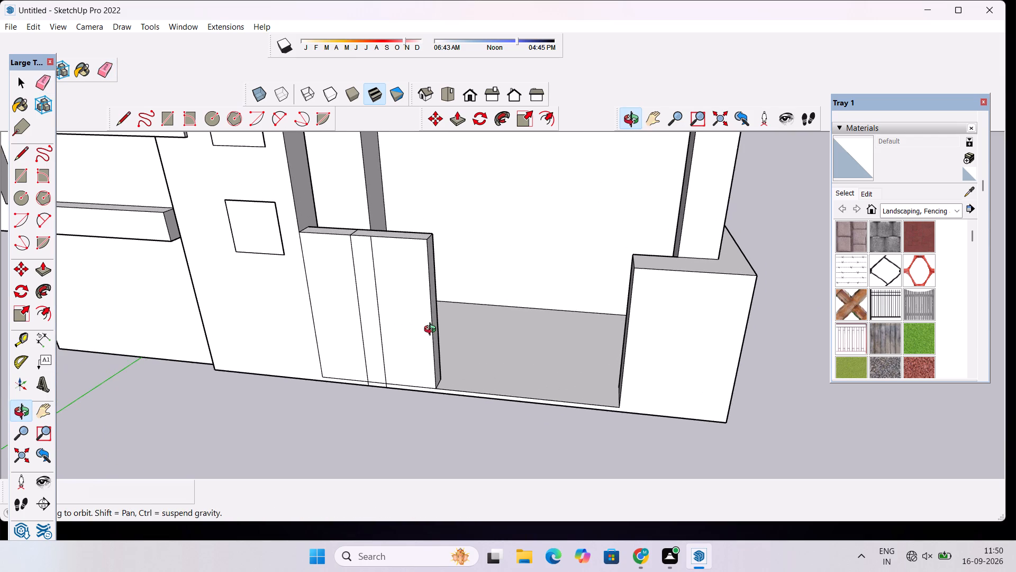
scroll(430, 329, "up", 3)
left_click_drag(424, 336, 497, 333)
scroll(507, 315, "down", 4)
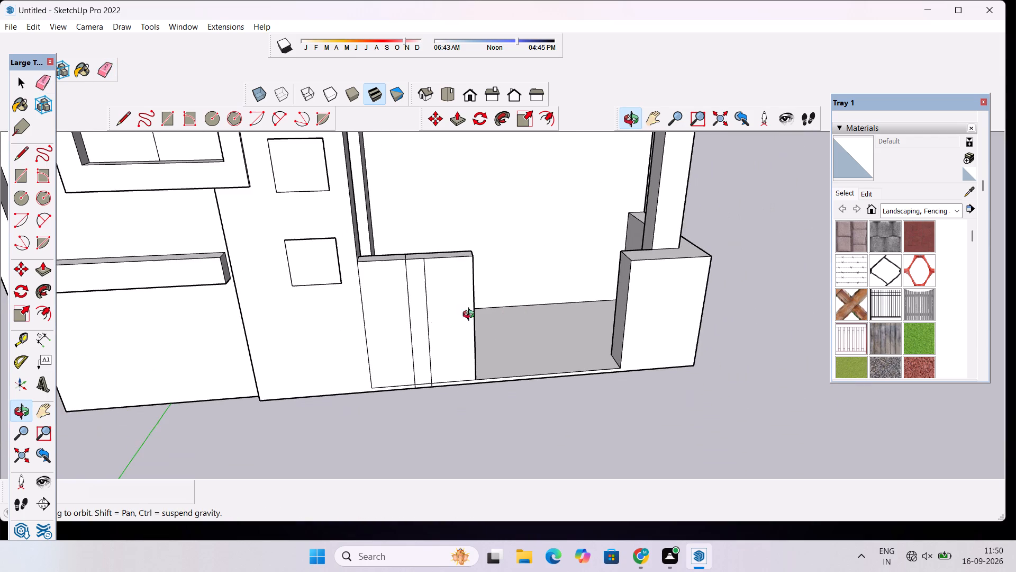
left_click_drag(423, 320, 423, 361)
scroll(423, 361, "up", 4)
left_click(516, 328)
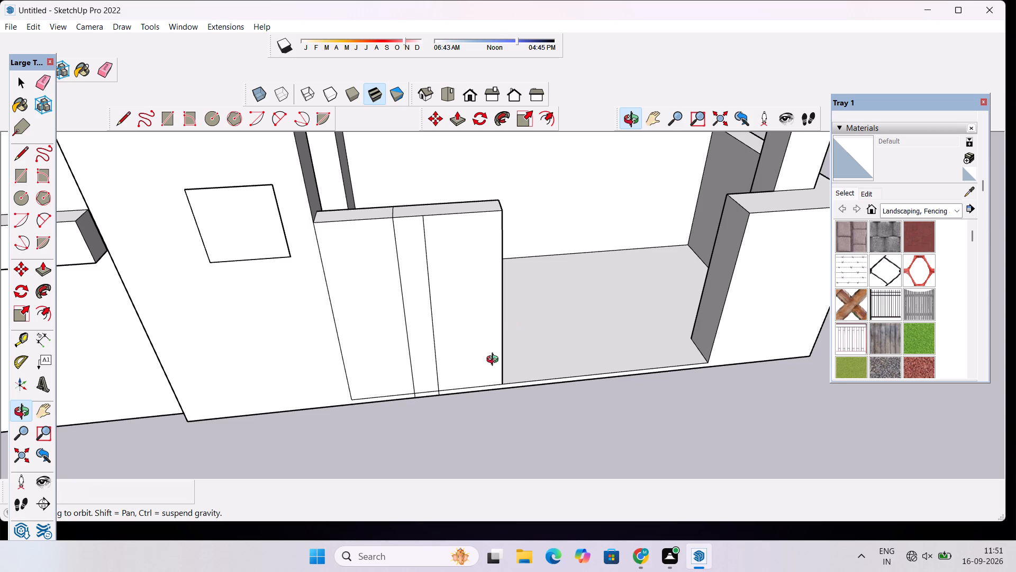
Move the front strip's edge farther from the pillar about 2' 2" toward the strip's pillar-side edge.
left_click_drag(470, 376, 439, 323)
left_click_drag(438, 332, 451, 377, "shift")
scroll(449, 374, "up", 2)
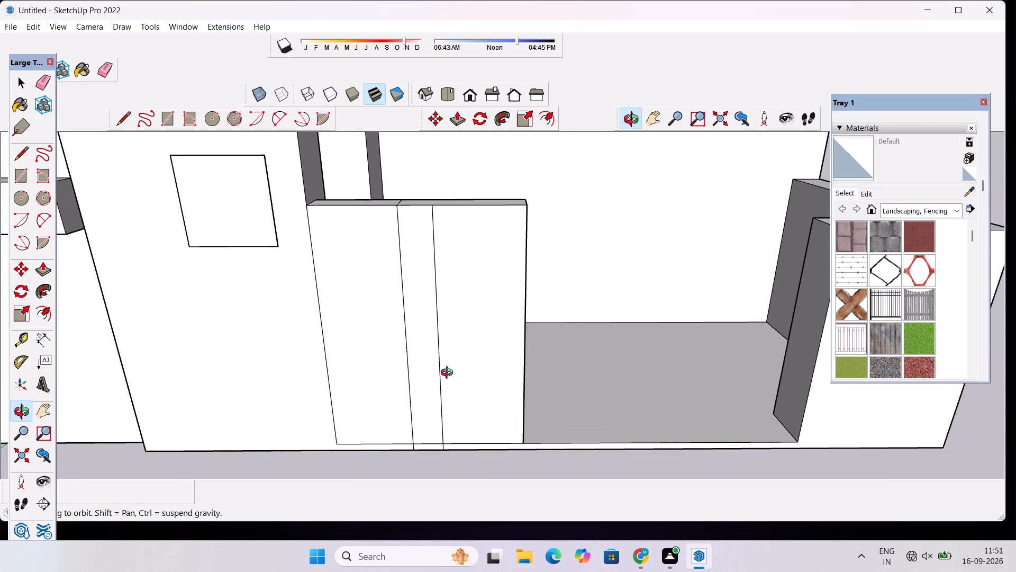
left_click_drag(448, 372, 484, 380, "shift")
key("m")
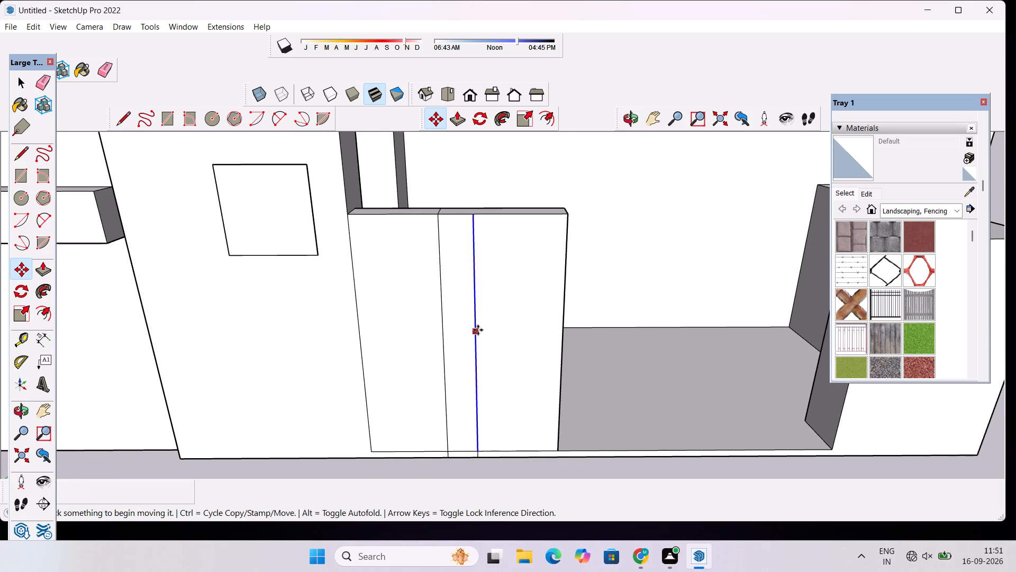
left_click(478, 330)
left_click(458, 330)
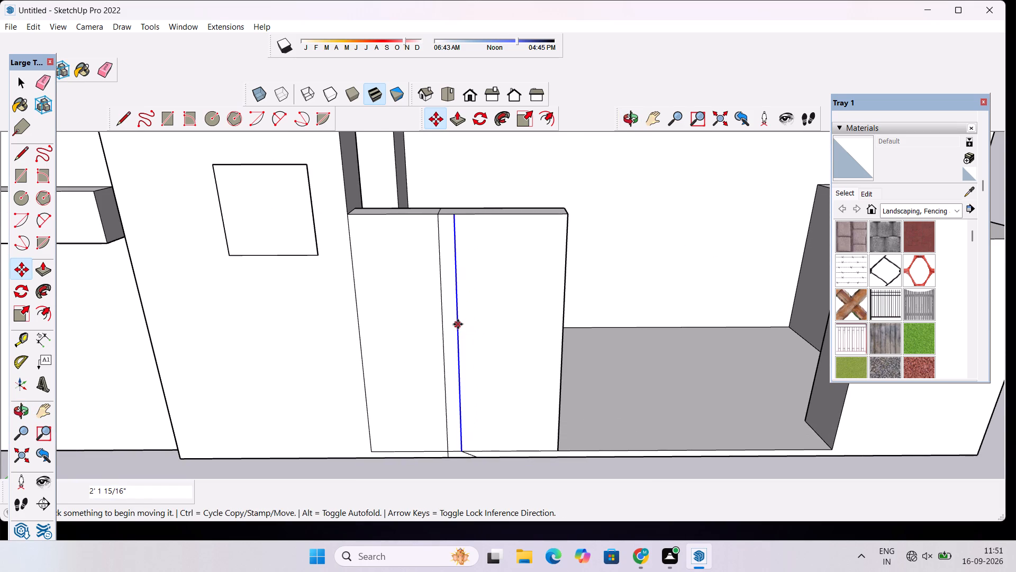
key("space")
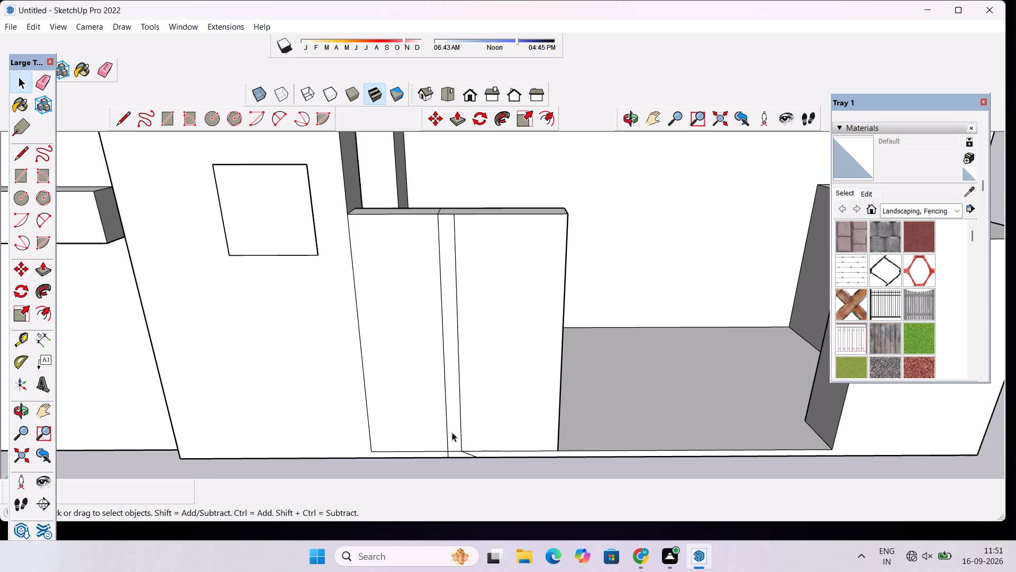
Erase the short slanted line on the porch base below the moved strip edge.
scroll(504, 473, "up", 3)
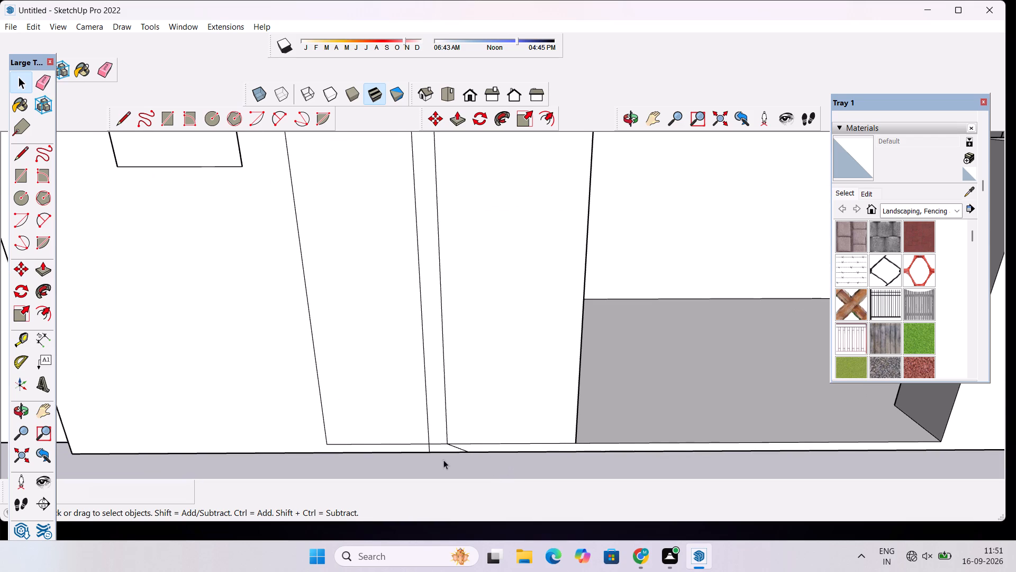
scroll(439, 445, "up", 7)
key("e")
scroll(466, 449, "up", 3)
left_click(471, 448)
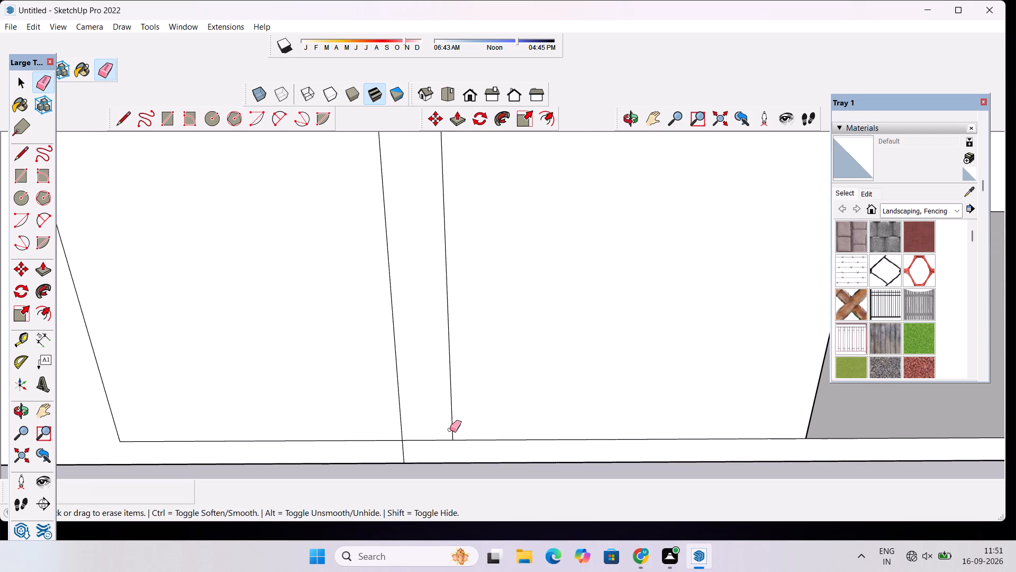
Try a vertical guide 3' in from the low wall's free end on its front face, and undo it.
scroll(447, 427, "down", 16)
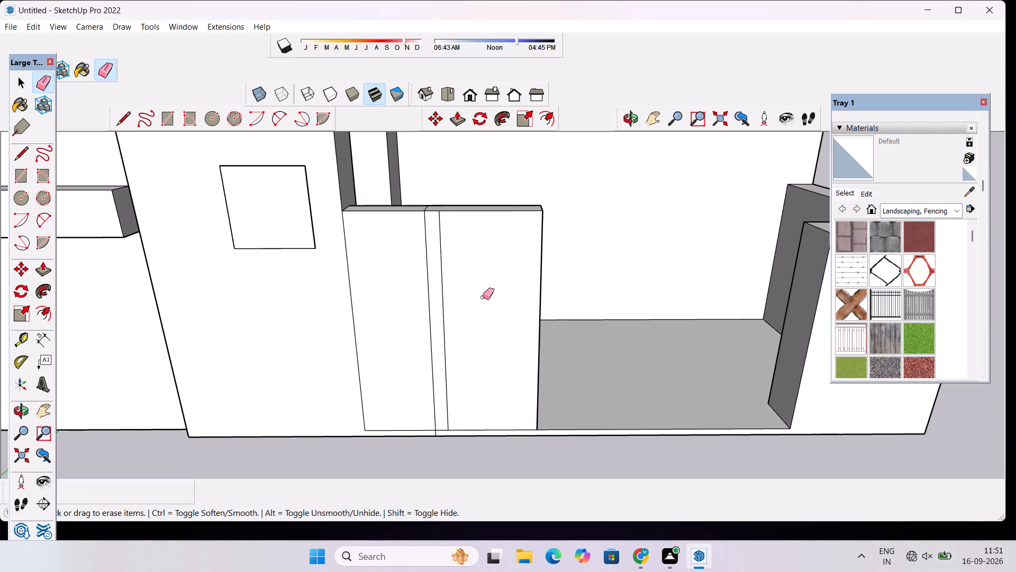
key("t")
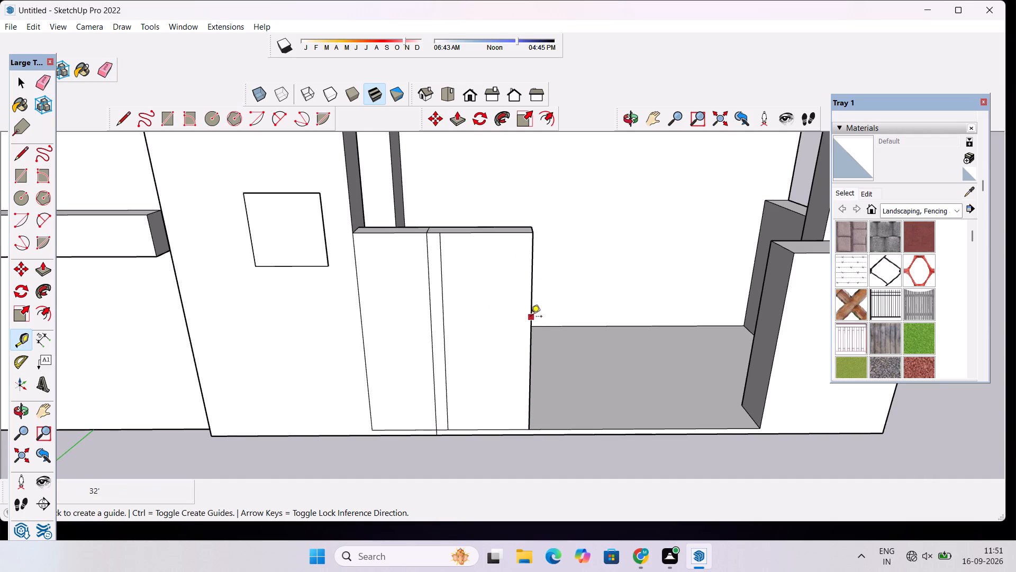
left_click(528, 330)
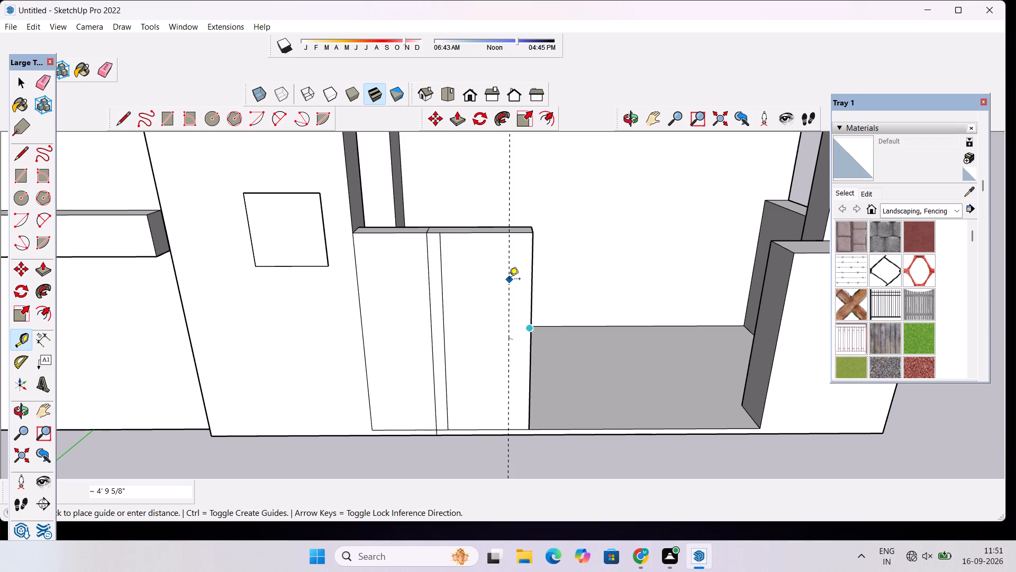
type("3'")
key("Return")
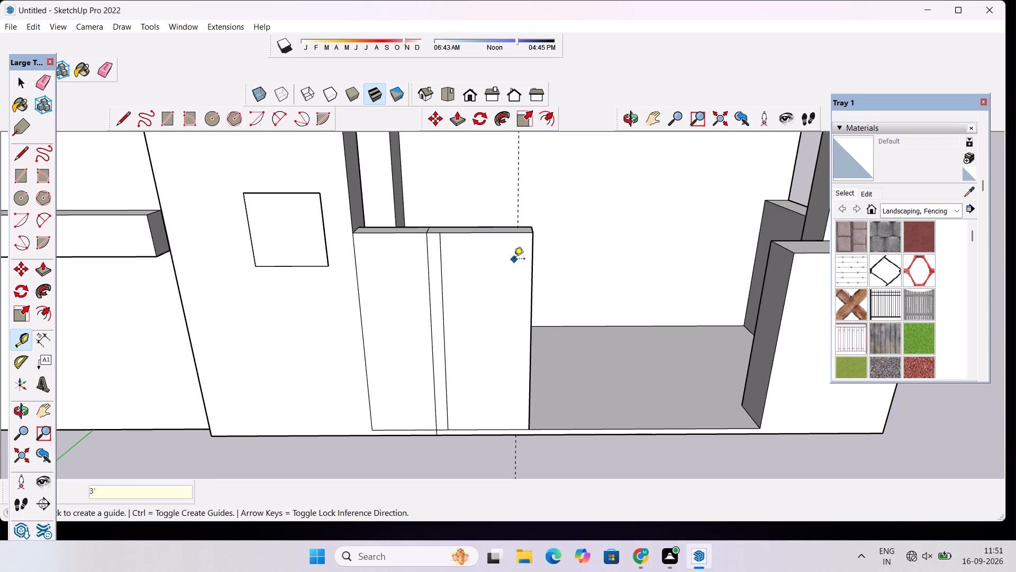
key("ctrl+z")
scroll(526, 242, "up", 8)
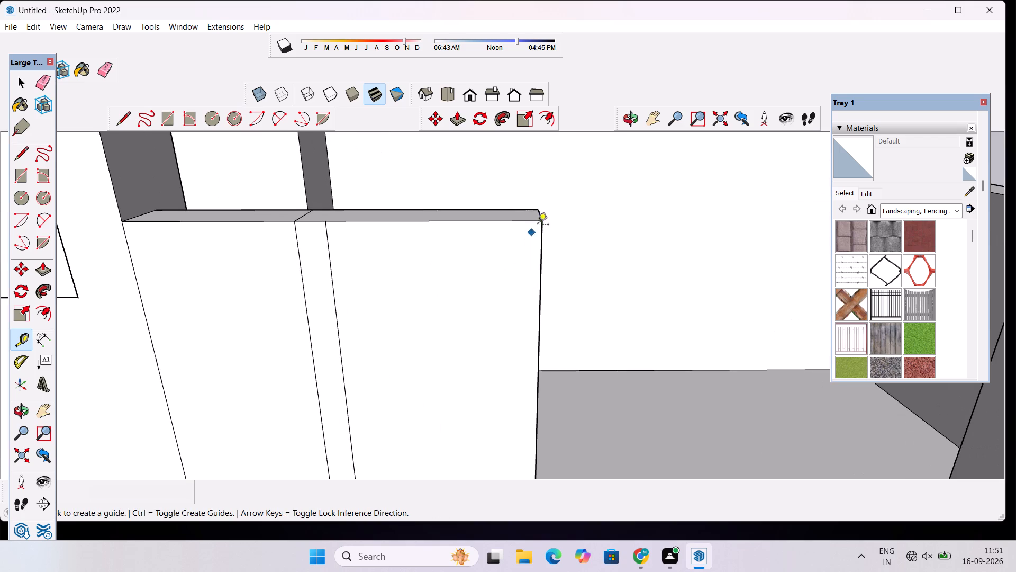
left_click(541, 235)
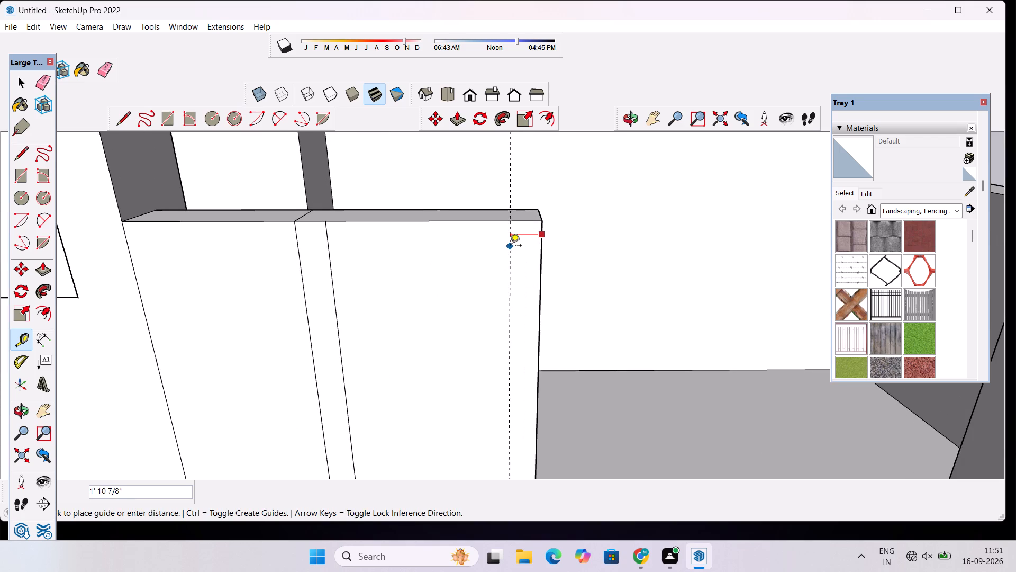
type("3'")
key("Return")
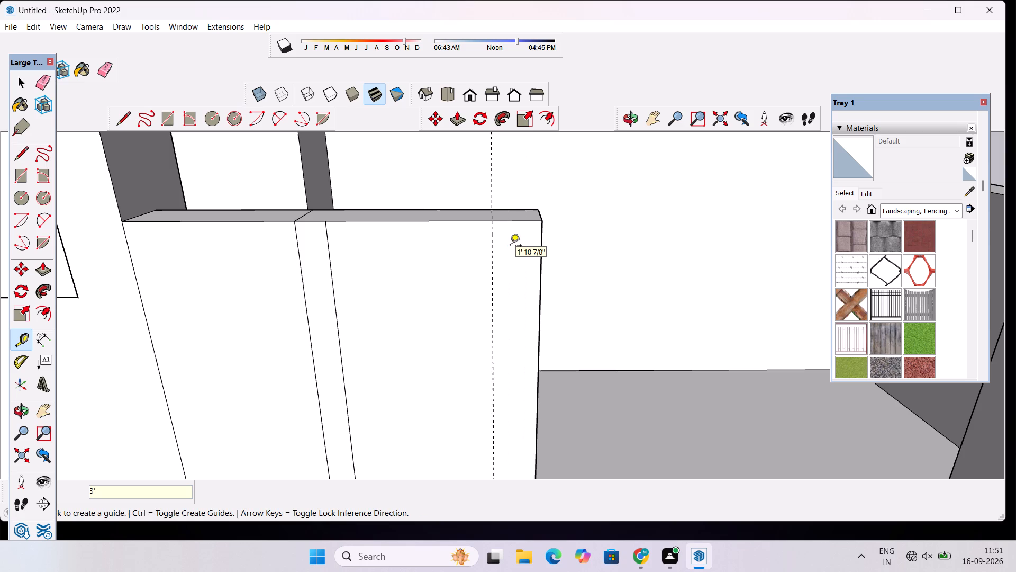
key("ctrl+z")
Place a vertical guide on the low wall's front face, 2' in from its free end.
left_click(545, 262)
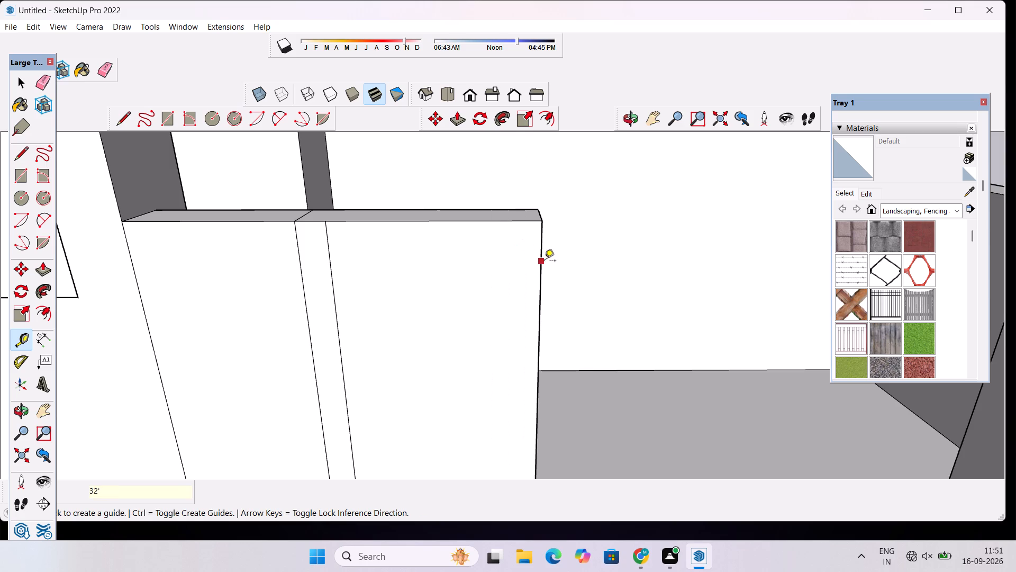
type("2'")
key("Return")
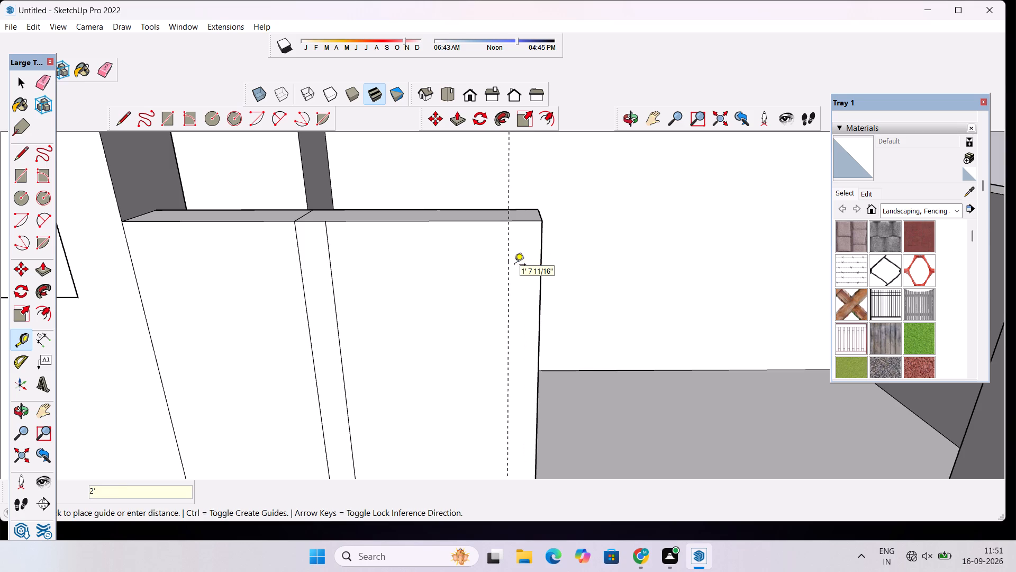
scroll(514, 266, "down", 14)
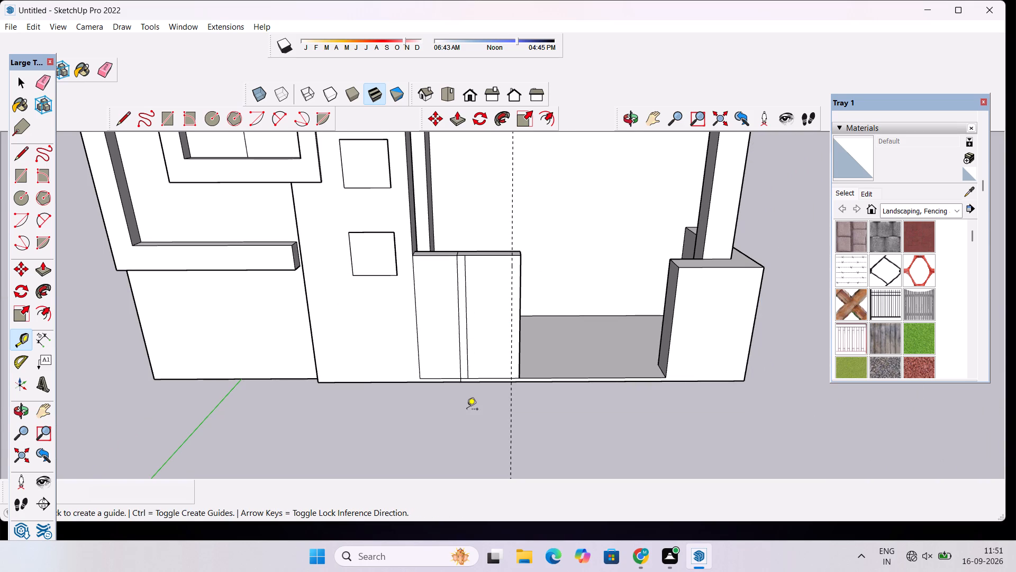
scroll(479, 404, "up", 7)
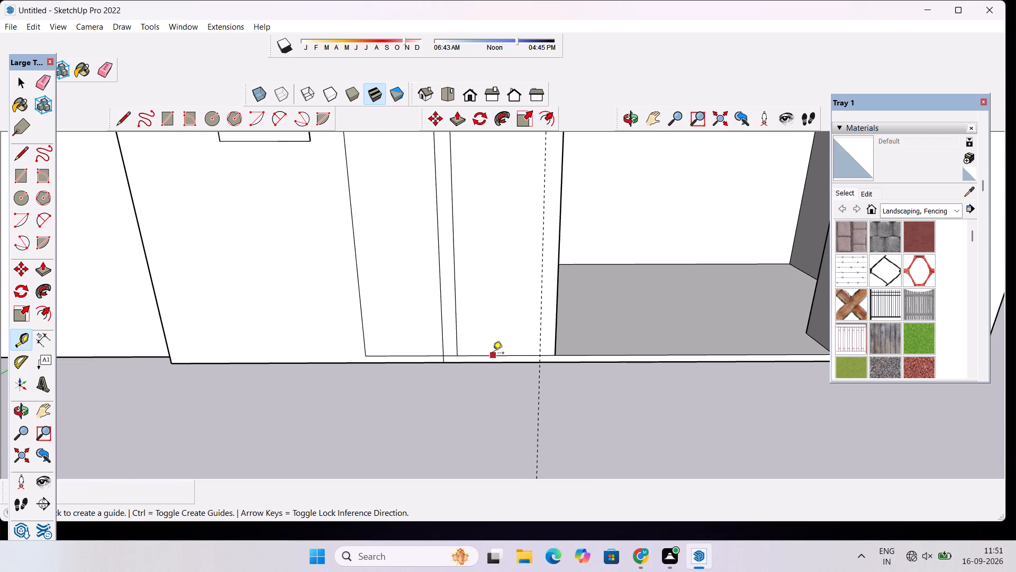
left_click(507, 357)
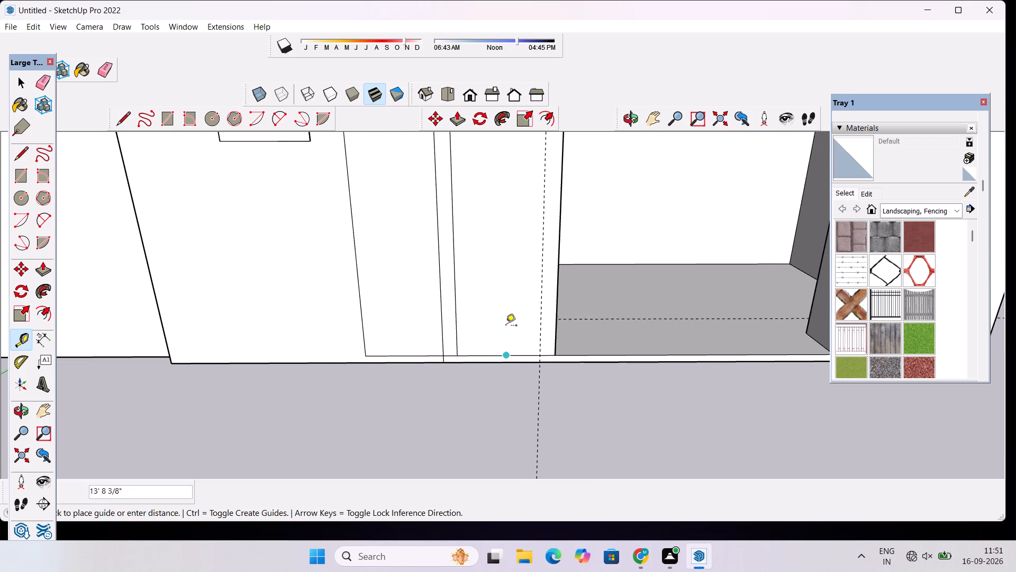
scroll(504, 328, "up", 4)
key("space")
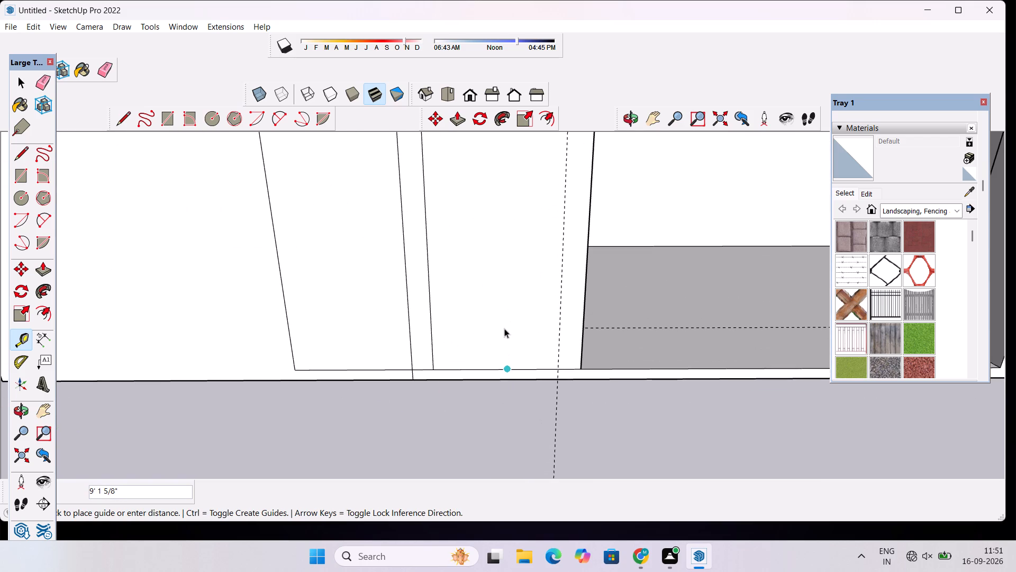
Place a horizontal guide on the low wall's front face, 3' above its bottom edge.
left_click(631, 115)
left_click_drag(569, 427, 441, 397)
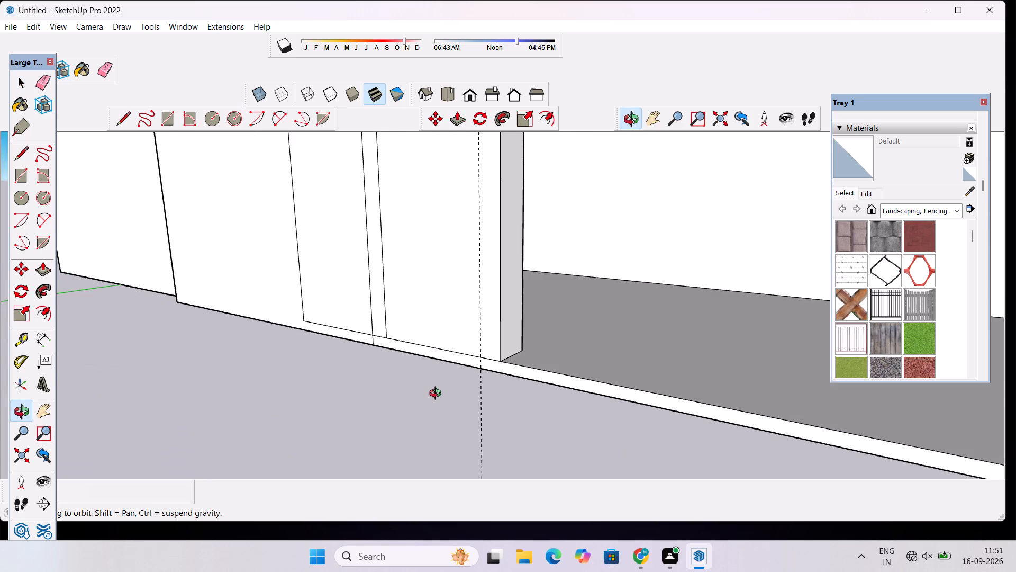
scroll(438, 395, "down", 1)
left_click_drag(438, 395, 492, 450, "shift")
left_click_drag(486, 409, 494, 432, "shift")
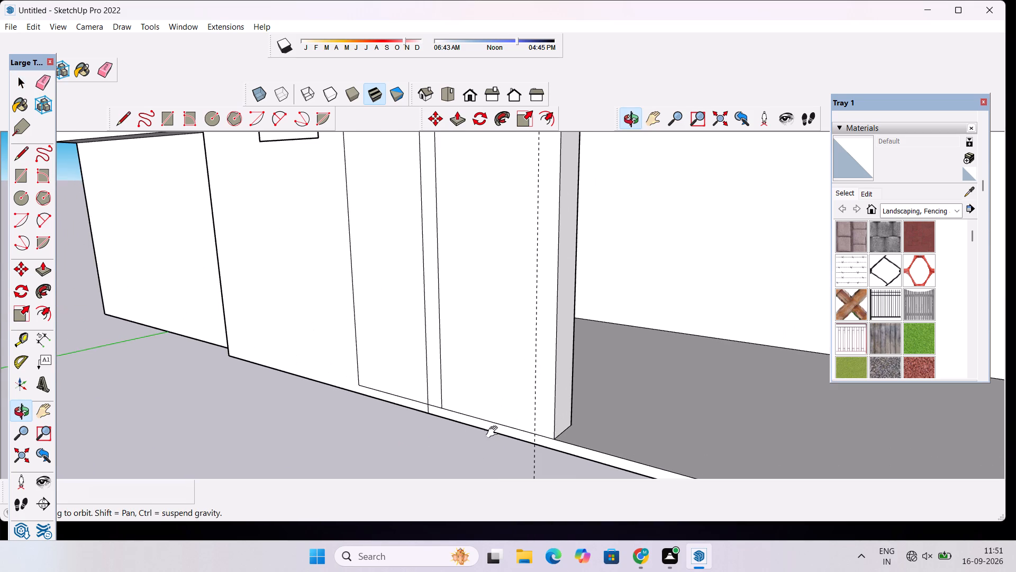
key("t")
scroll(494, 432, "up", 2)
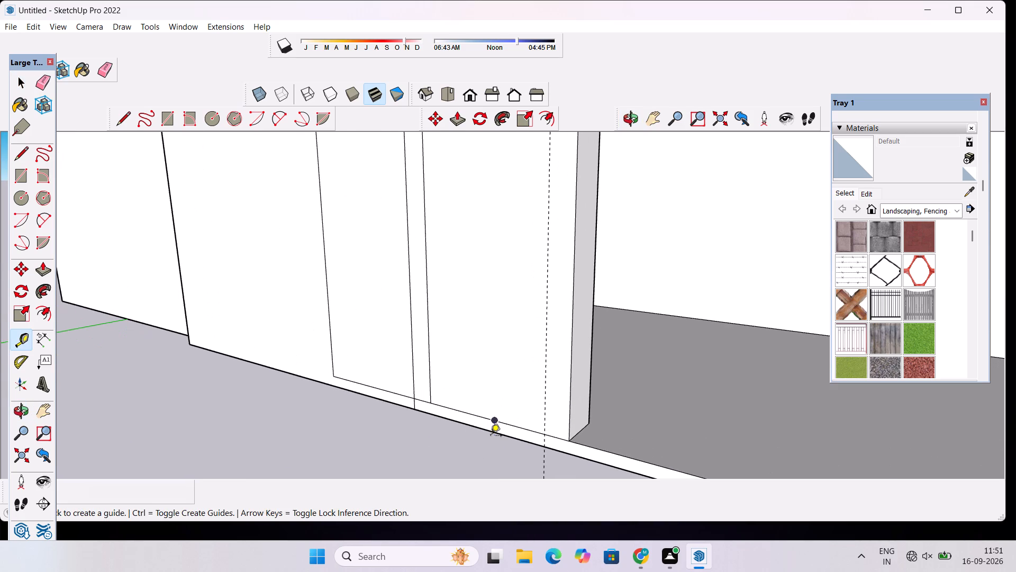
left_click(496, 422)
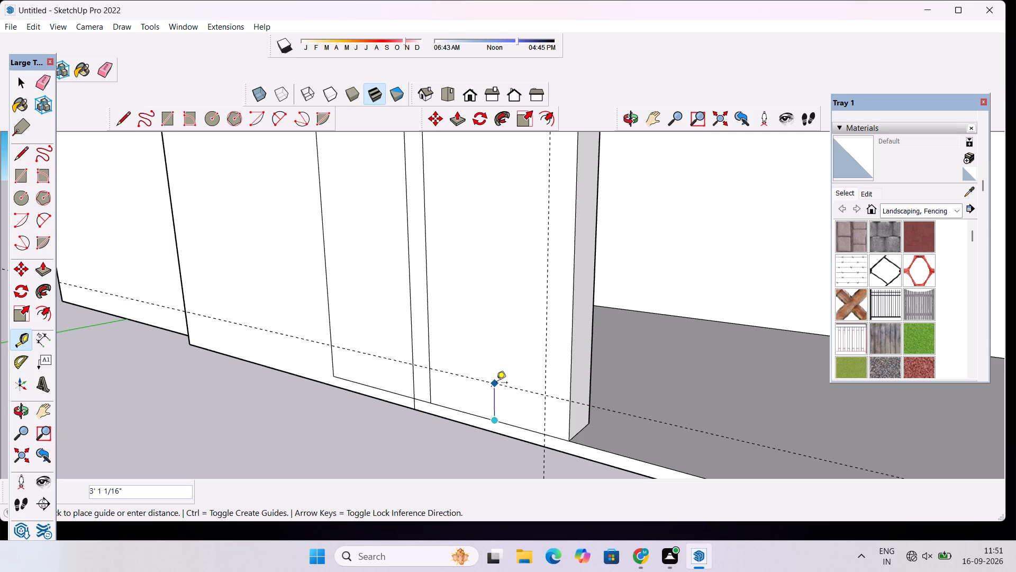
type("3'")
key("Return")
Place a horizontal guide on the low wall's front face, 3' below its top edge.
scroll(496, 383, "down", 10)
scroll(463, 229, "up", 4)
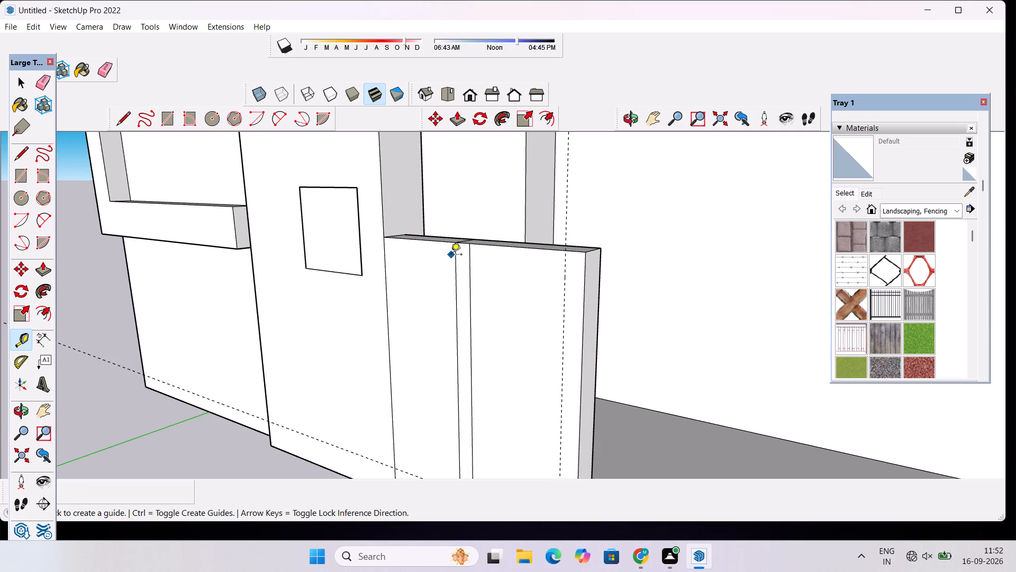
left_click(632, 118)
left_click_drag(511, 247, 580, 254)
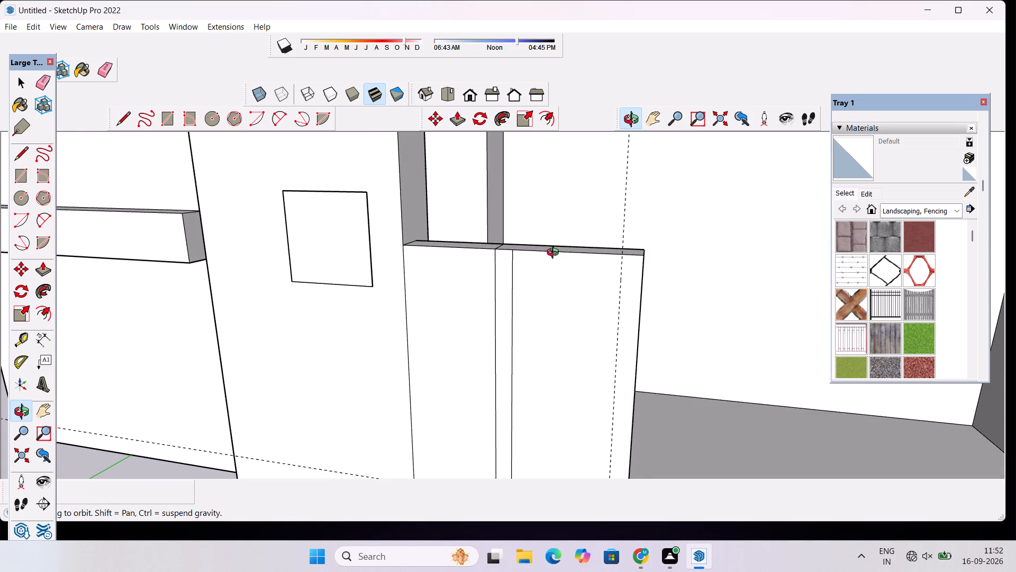
scroll(522, 254, "up", 1)
scroll(602, 275, "up", 2)
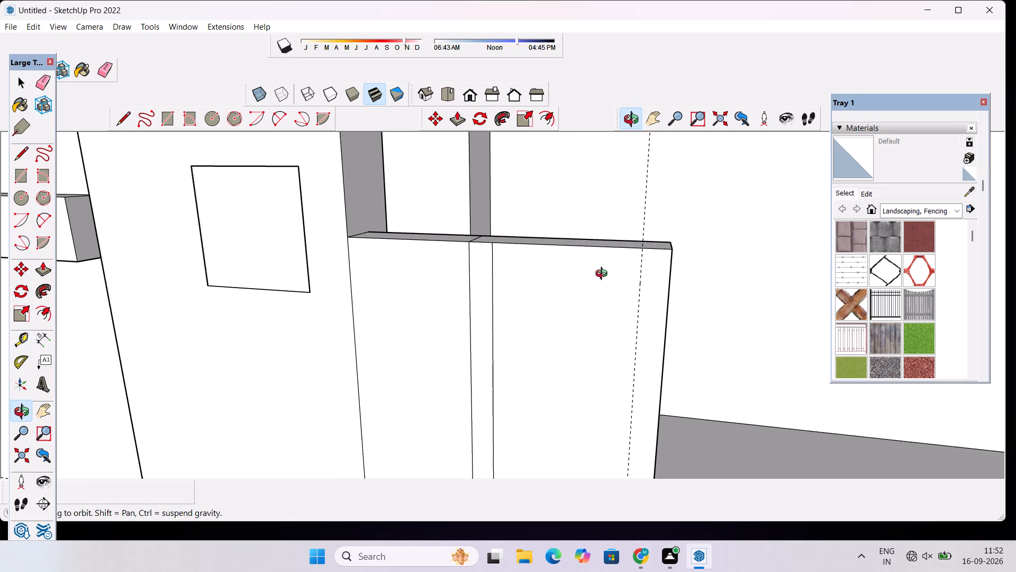
key("t")
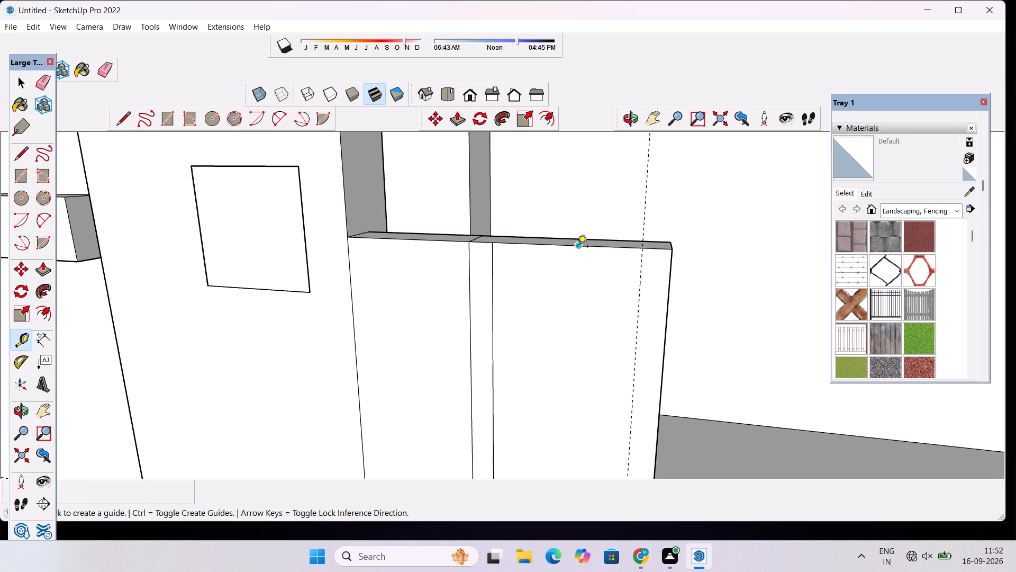
left_click(577, 247)
type("3'")
key("Return")
Draw a rectangle about 26' by 10' 11" on the low wall's front, between the strip's edge and the three guides.
scroll(547, 207, "down", 10)
scroll(571, 289, "up", 2)
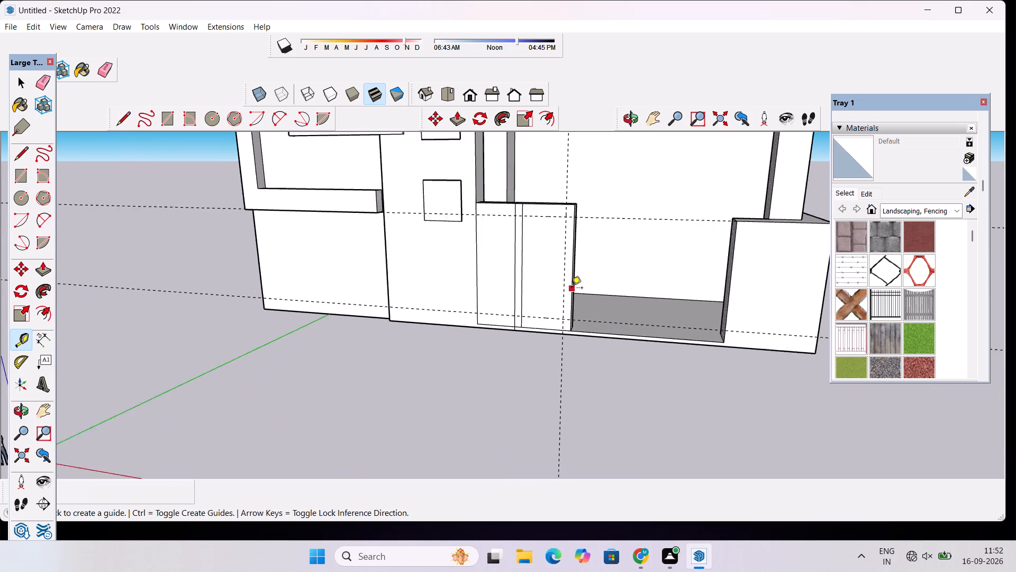
scroll(571, 289, "up", 1)
key("r")
scroll(506, 205, "up", 4)
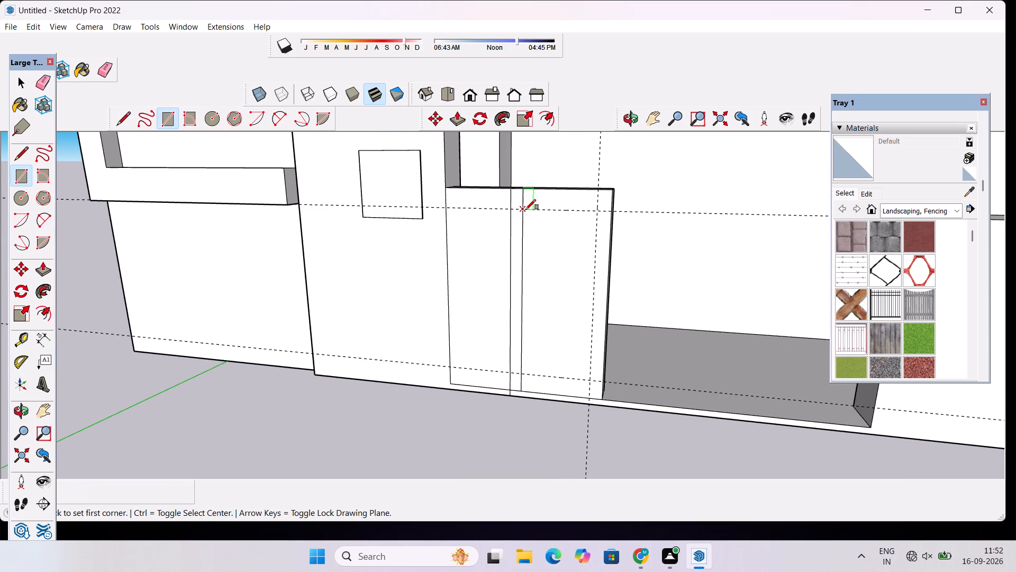
left_click(522, 208)
left_click(592, 378)
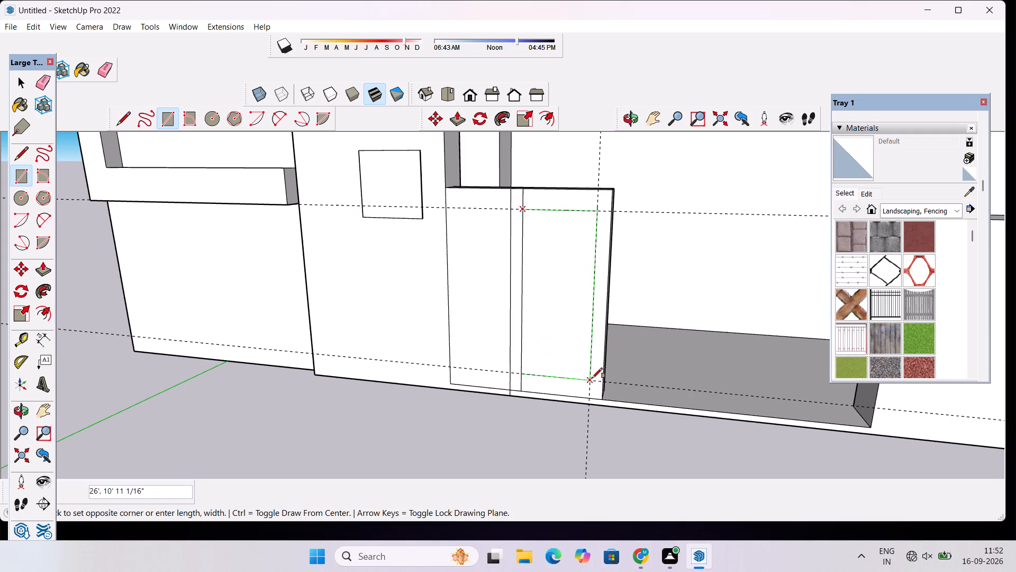
key("space")
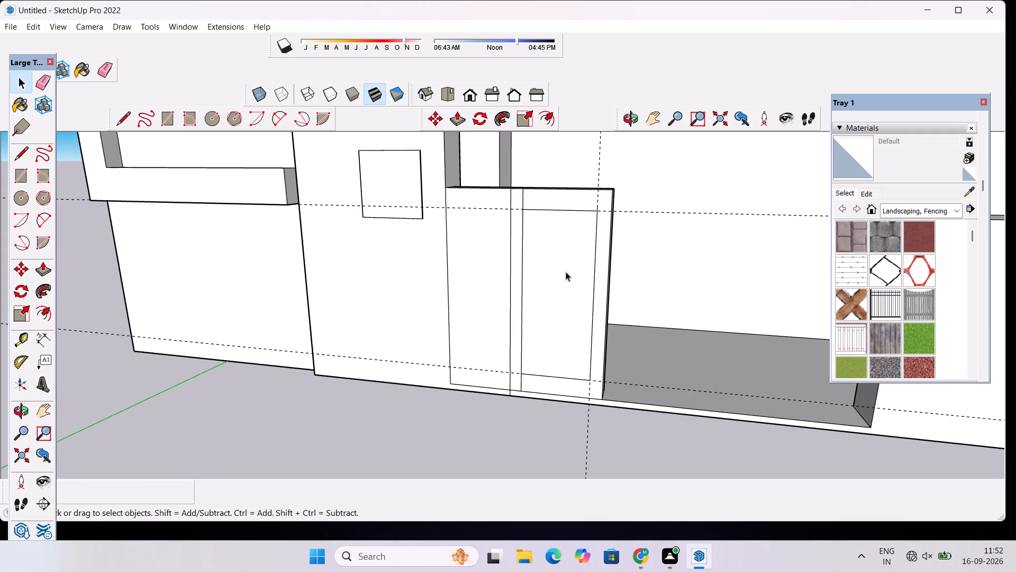
Erase the two horizontal guides and the vertical guide around the new rectangle.
scroll(576, 255, "up", 1)
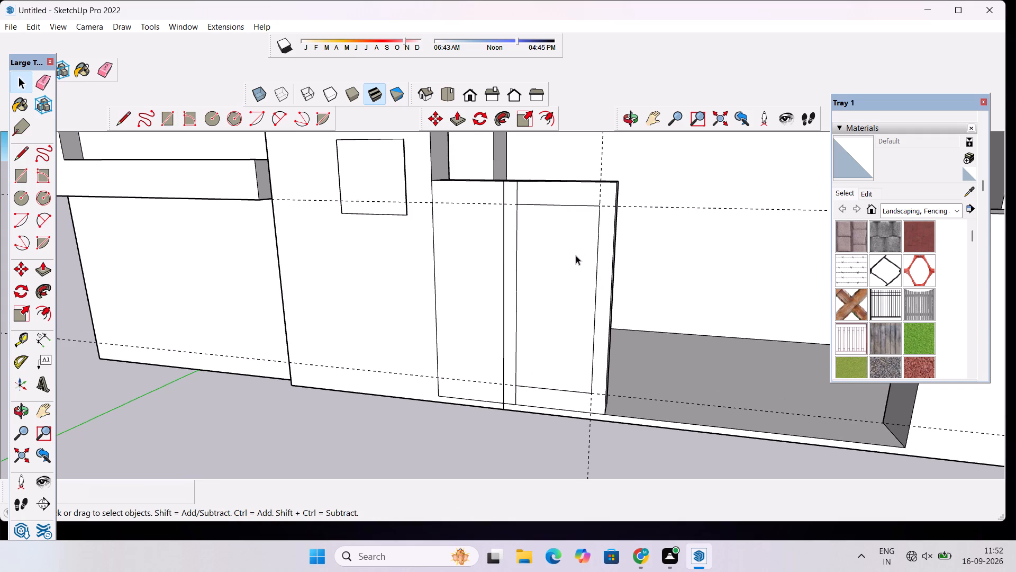
key("e")
scroll(578, 249, "down", 12)
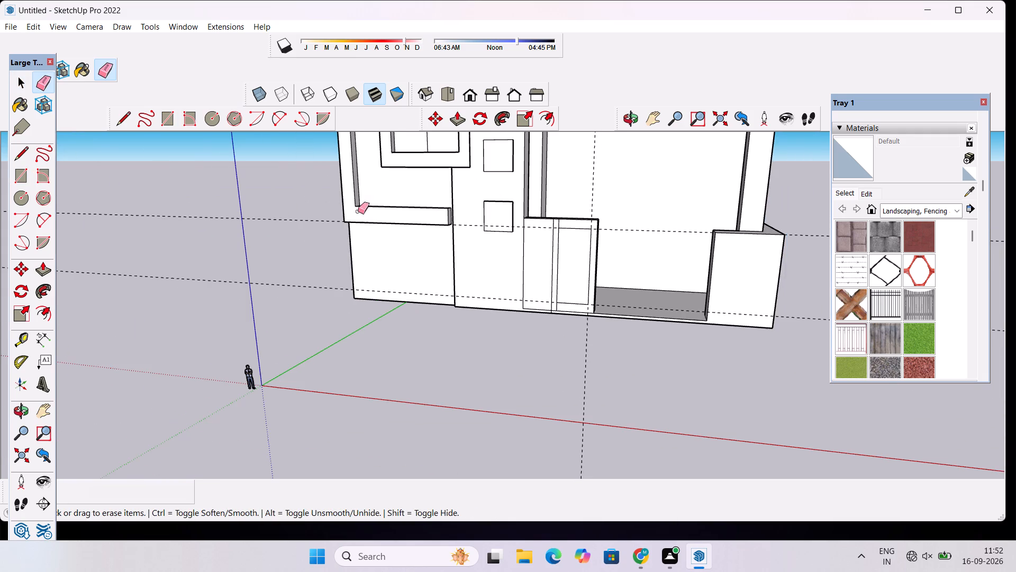
left_click_drag(353, 208, 352, 290)
left_click_drag(602, 347, 566, 360)
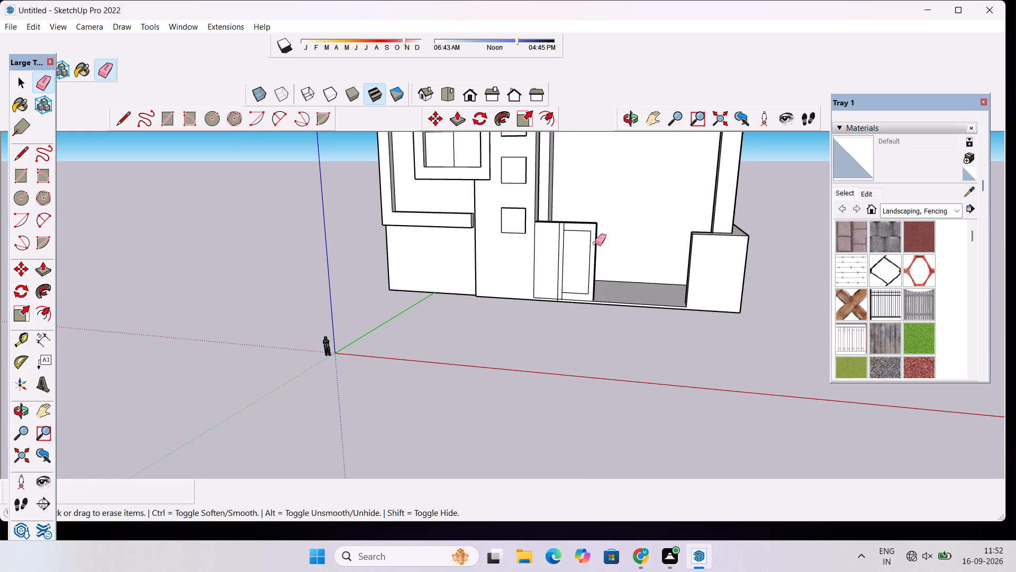
Erase the short strip line between the rectangle's top corner and the low wall's top edge.
scroll(588, 230, "up", 5)
key("p")
scroll(593, 227, "up", 3)
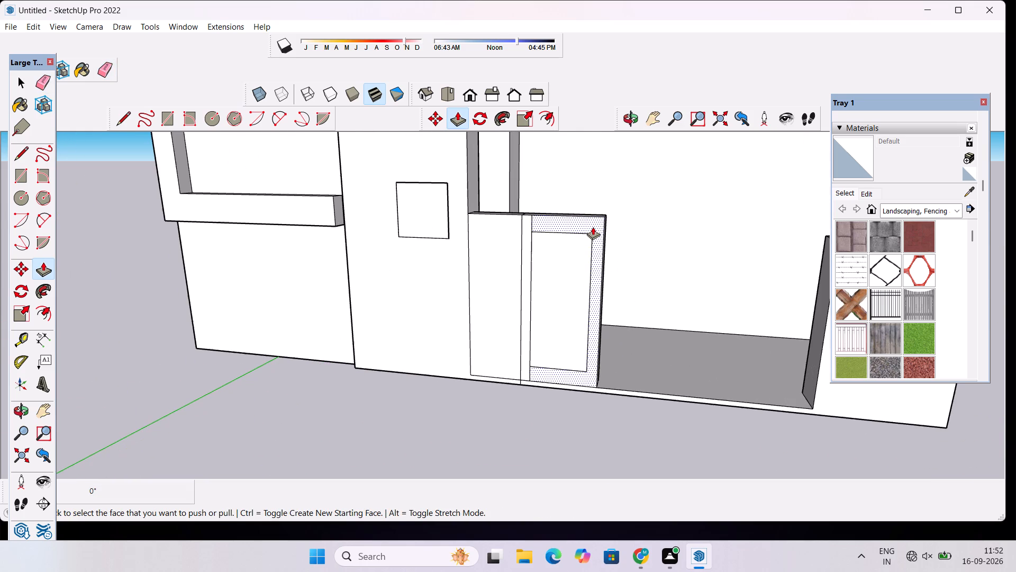
left_click(627, 117)
left_click_drag(604, 206, 573, 289)
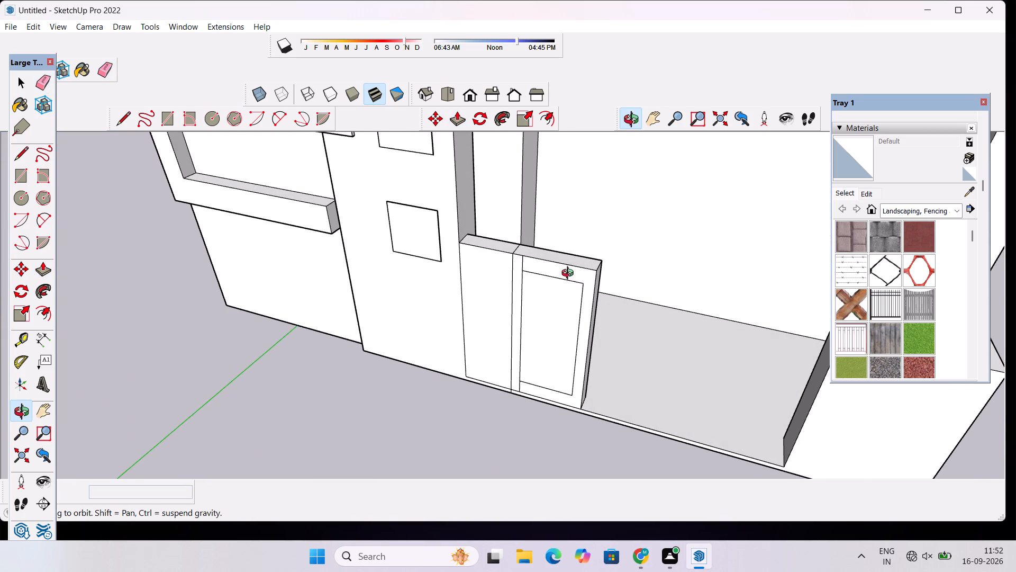
scroll(566, 247, "up", 8)
left_click_drag(448, 288, 493, 269)
scroll(504, 260, "down", 6)
key("e")
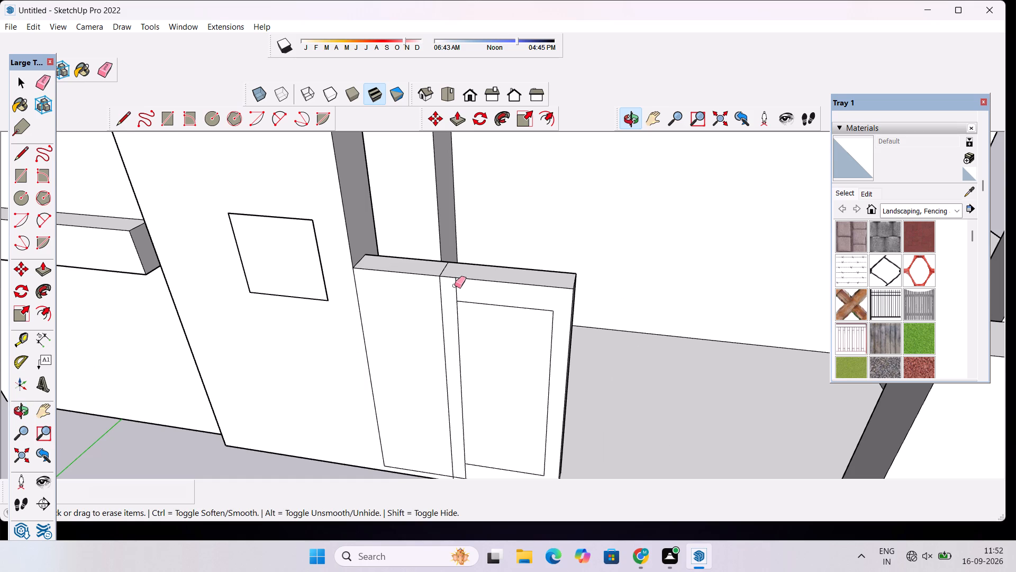
left_click(457, 283)
Push/Pull the top face of the low wall section above the rectangle up about 1' 2".
key("p")
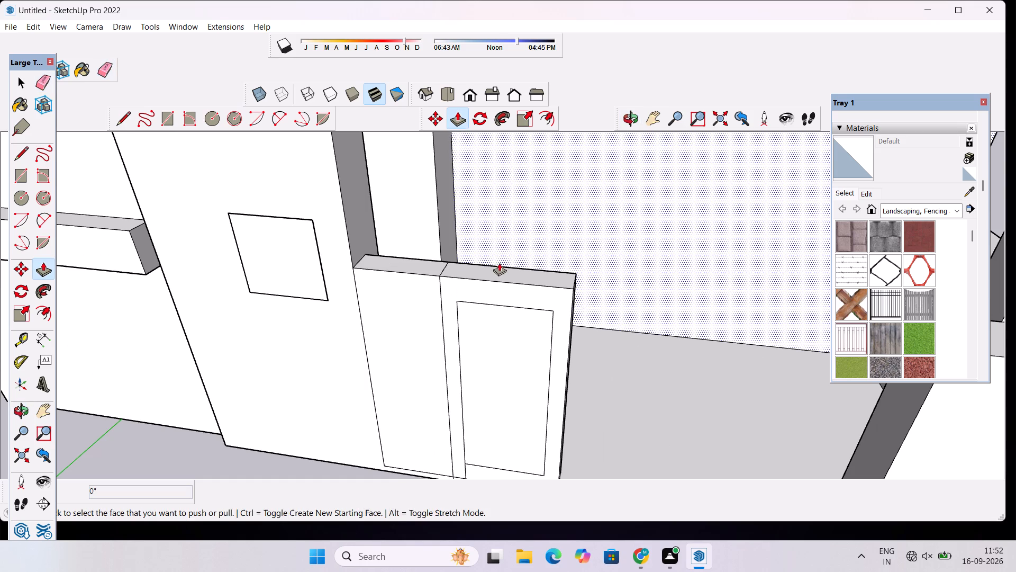
left_click(500, 270)
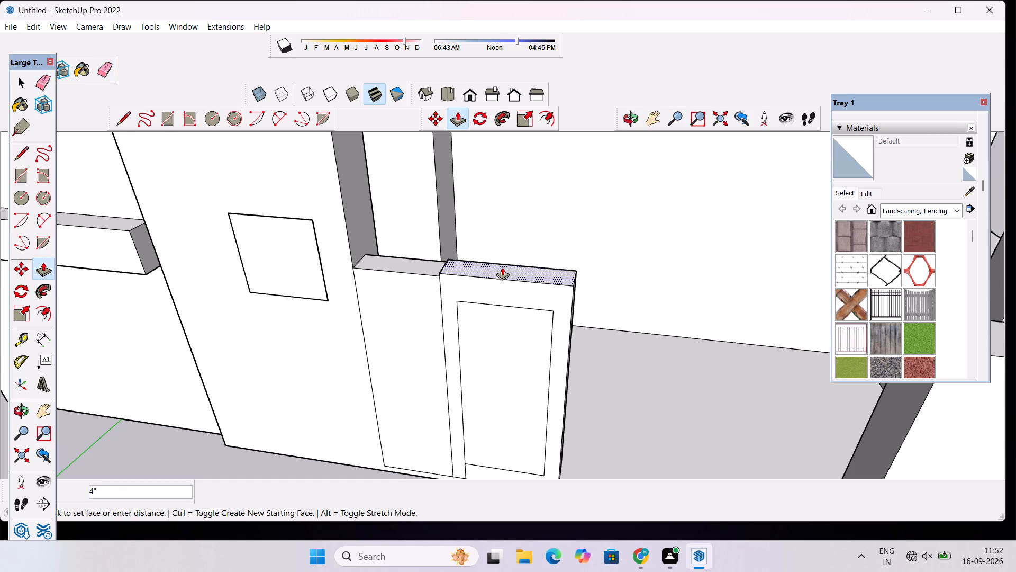
left_click(502, 261)
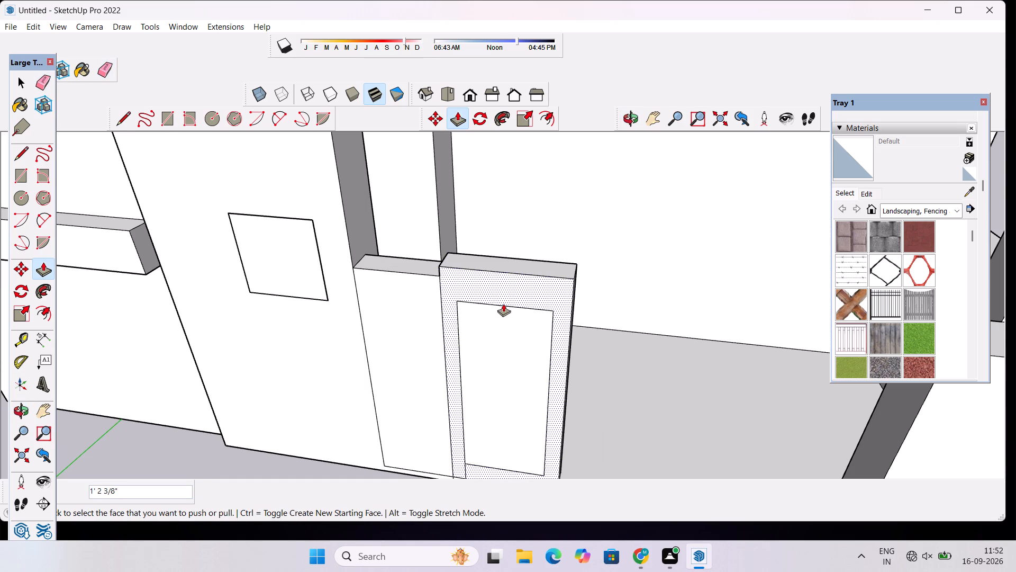
Move the rectangle's top edge up about 1' 6" toward the raised wall top.
key("space")
left_click(503, 303)
left_click(503, 304)
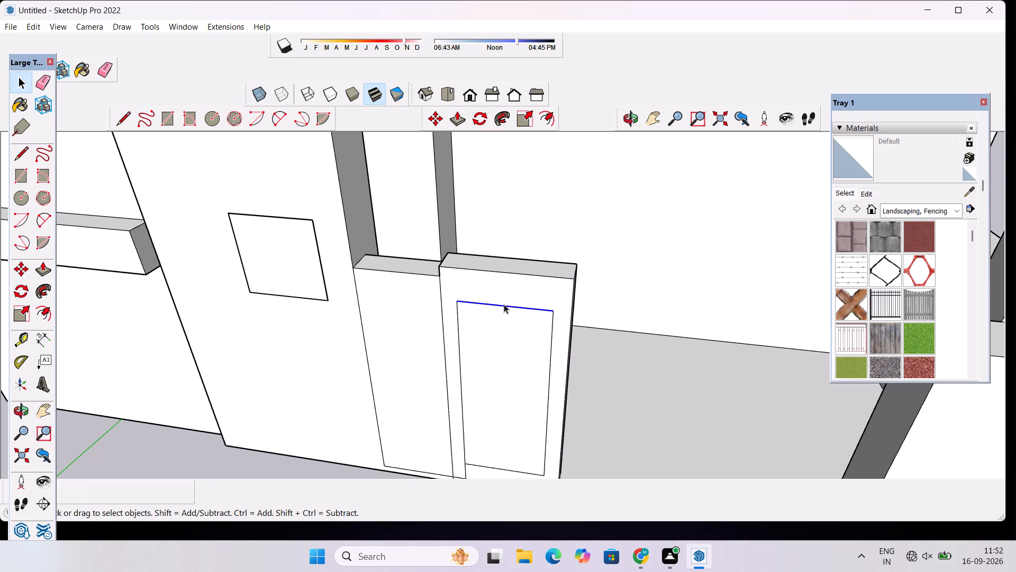
key("m")
left_click(504, 304)
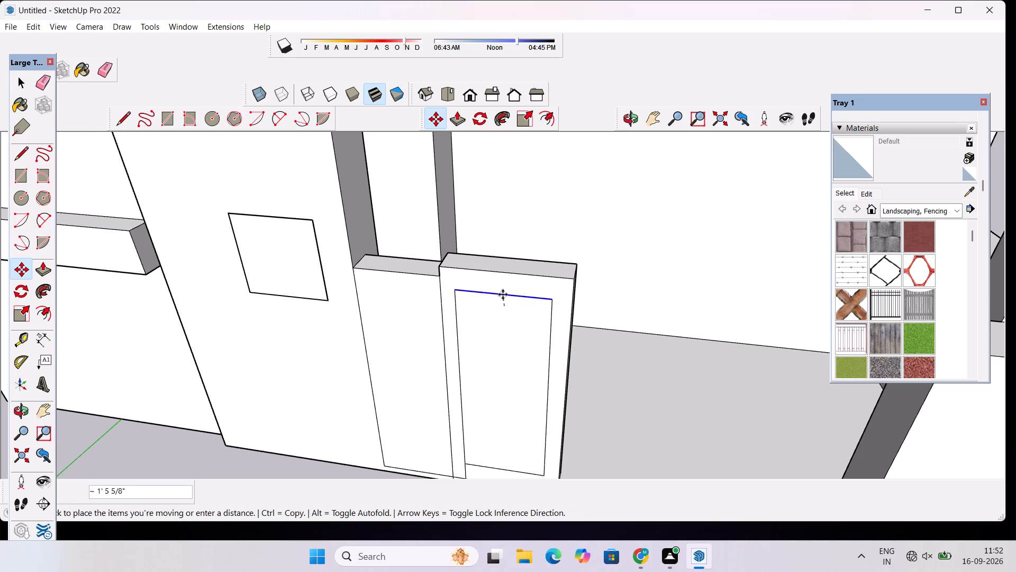
left_click(503, 294)
Erase the short vertical line below the rectangle and the wall's bottom edge beneath it.
left_click(629, 118)
left_click_drag(457, 367, 484, 275)
scroll(484, 275, "down", 7)
left_click_drag(469, 392, 469, 415)
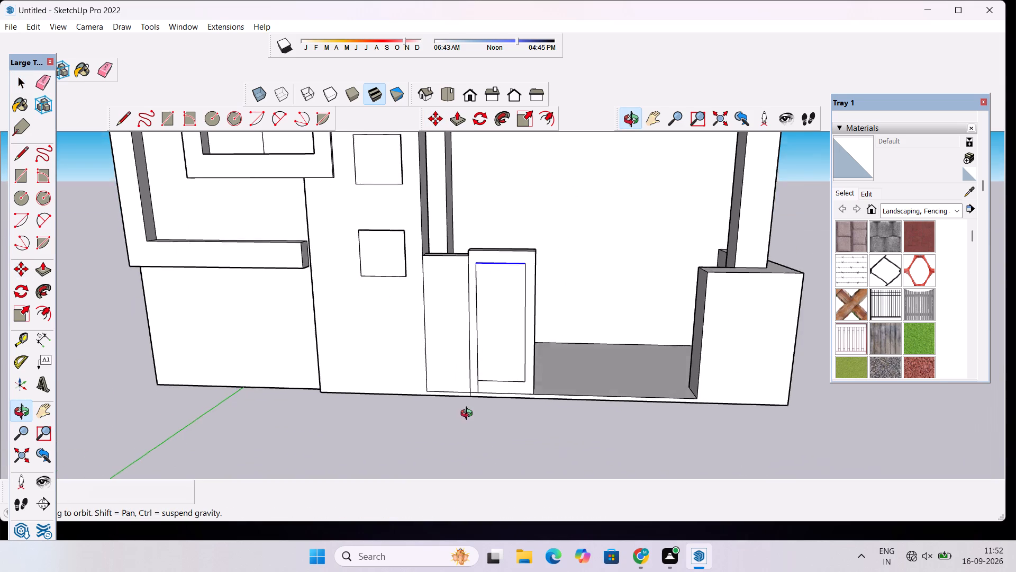
left_click_drag(469, 415, 469, 416)
scroll(508, 399, "up", 7)
key("e")
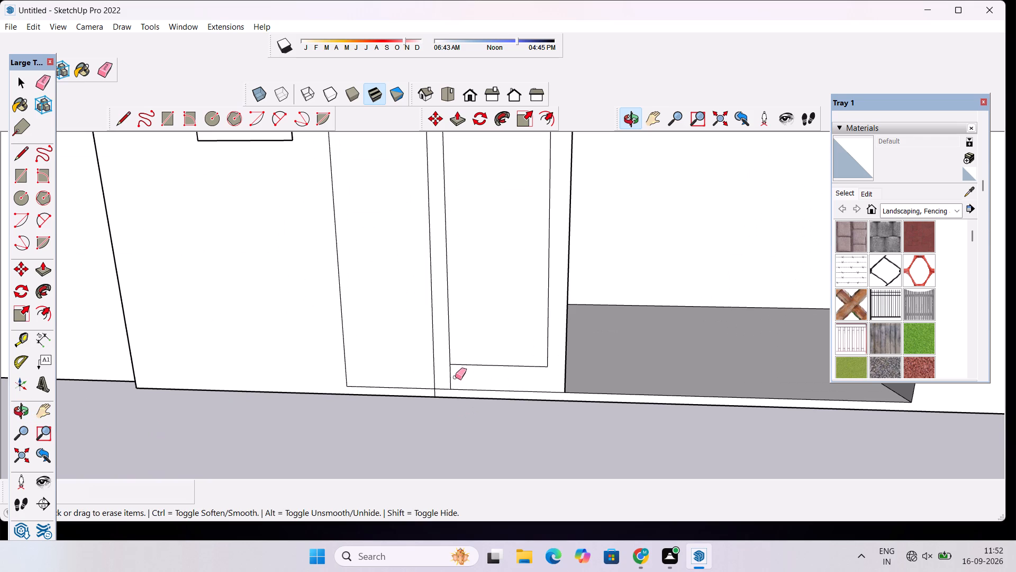
left_click(450, 374)
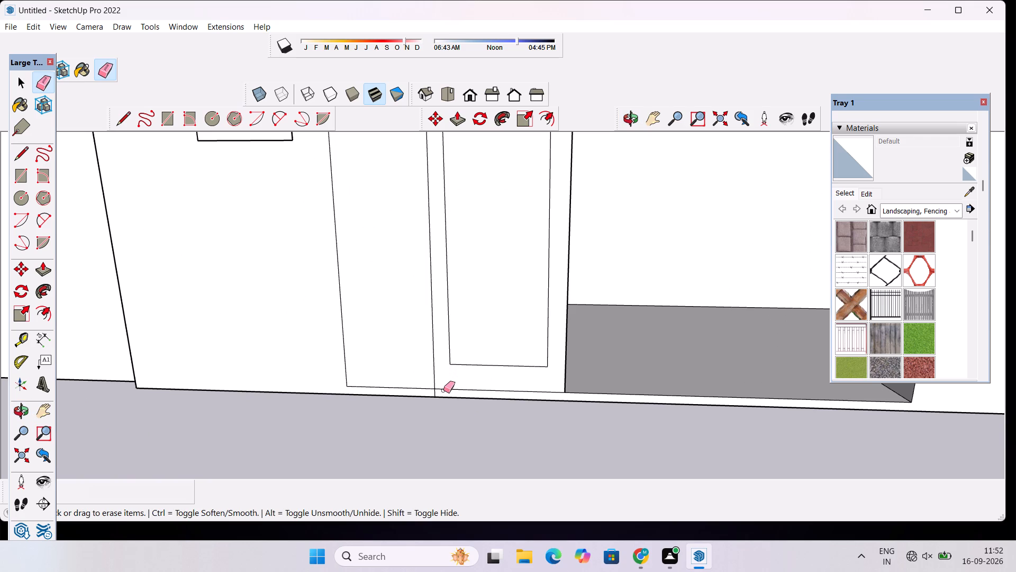
left_click(443, 389)
Draw a 1' vertical line from the low wall's free-end bottom corner down to the porch base's lower edge.
scroll(443, 386, "down", 3)
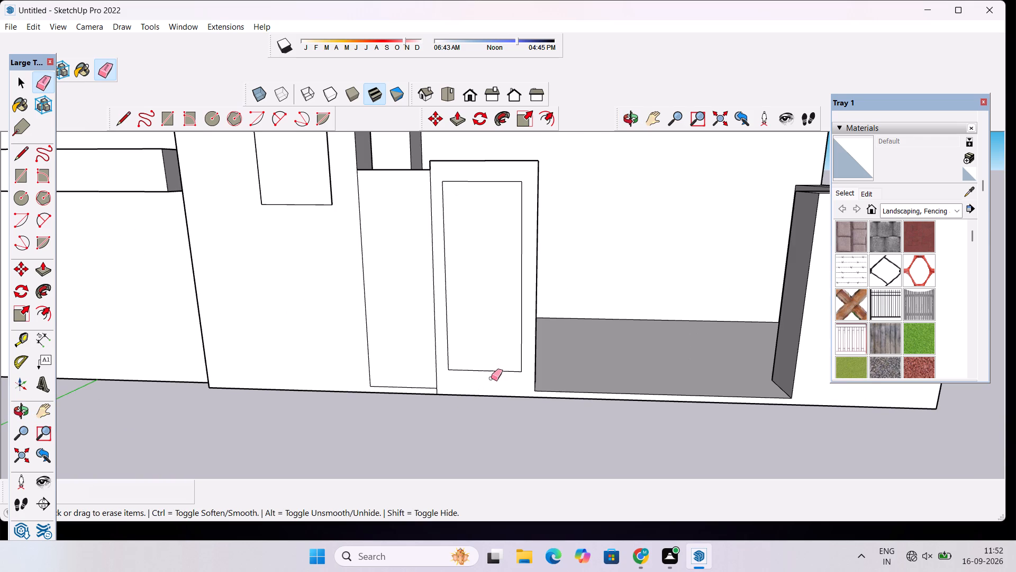
key("l")
scroll(554, 398, "up", 4)
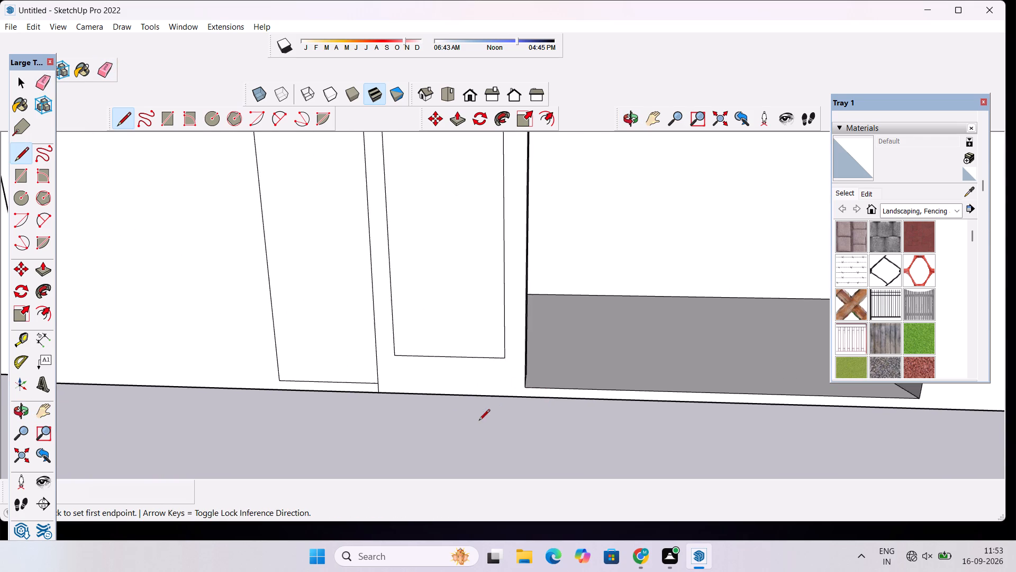
scroll(479, 421, "up", 7)
left_click(548, 368)
left_click(549, 391)
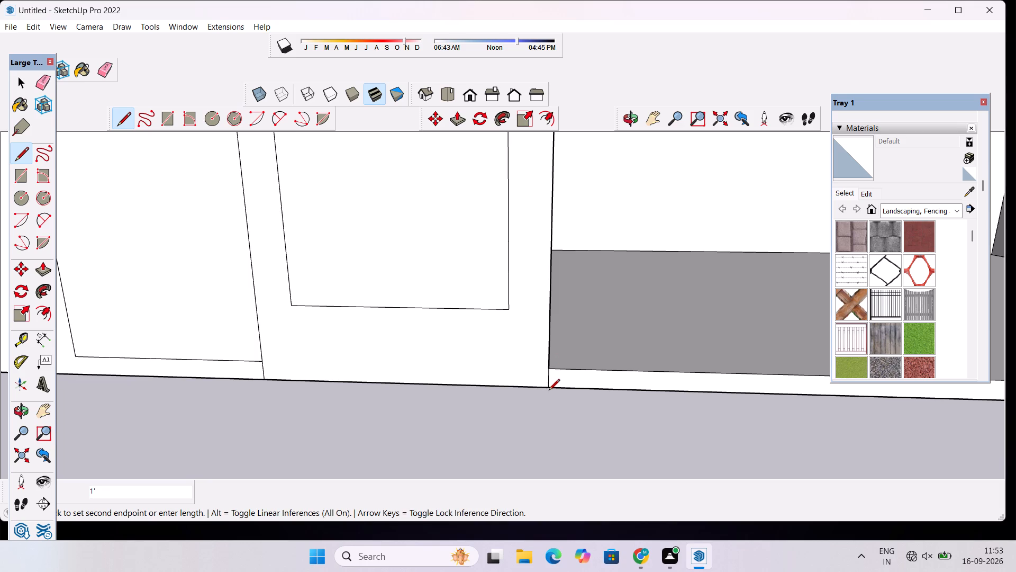
key("space")
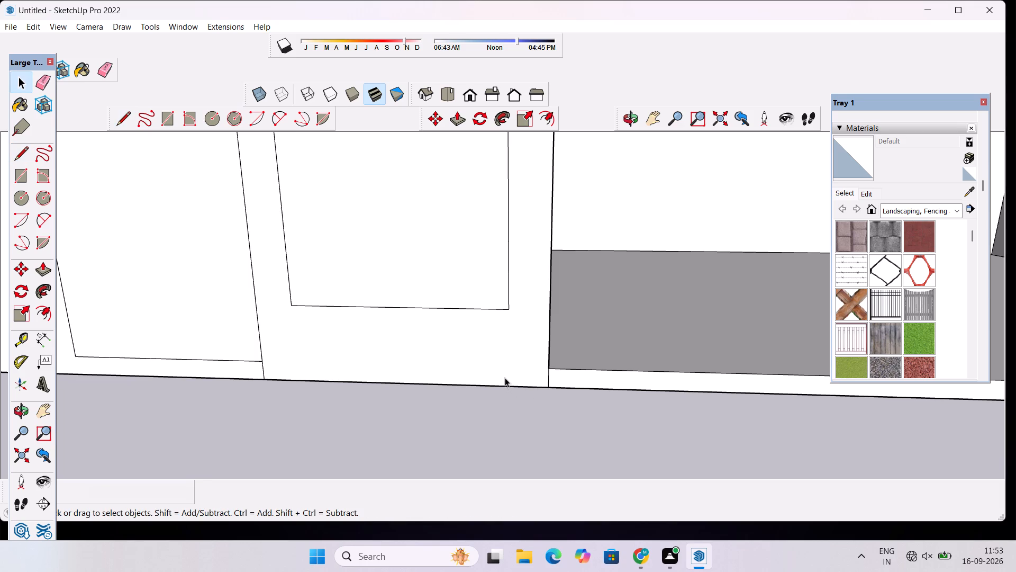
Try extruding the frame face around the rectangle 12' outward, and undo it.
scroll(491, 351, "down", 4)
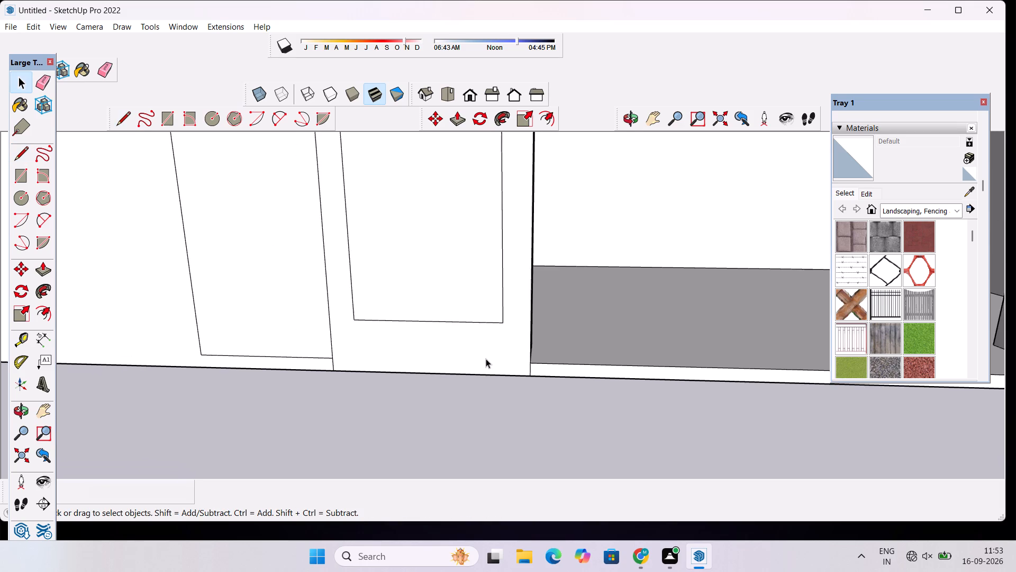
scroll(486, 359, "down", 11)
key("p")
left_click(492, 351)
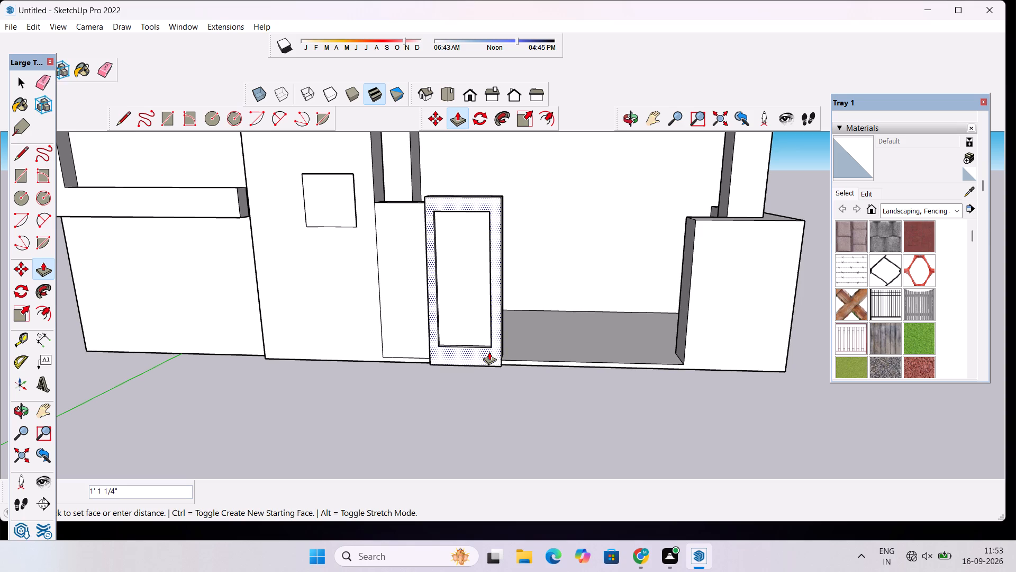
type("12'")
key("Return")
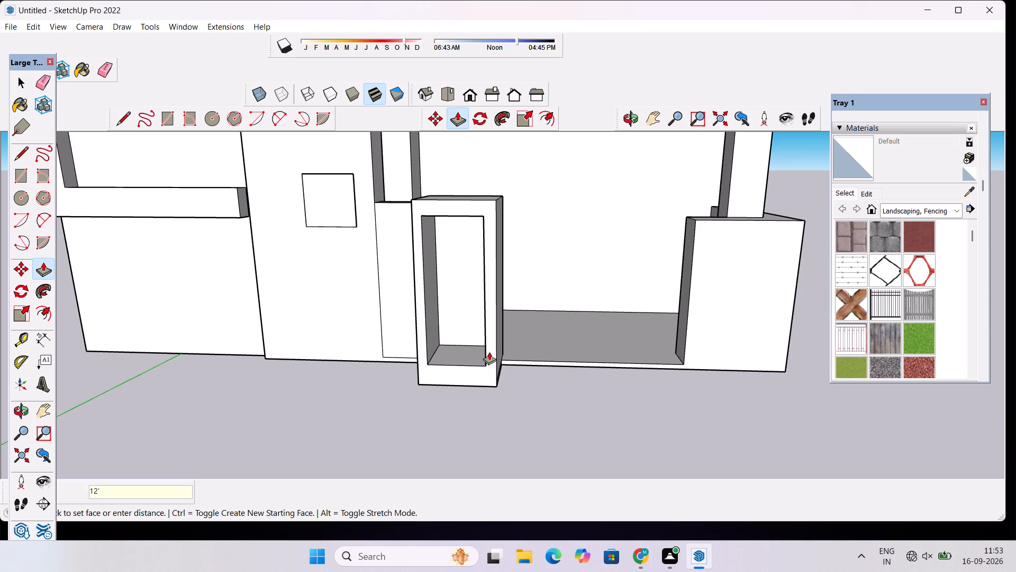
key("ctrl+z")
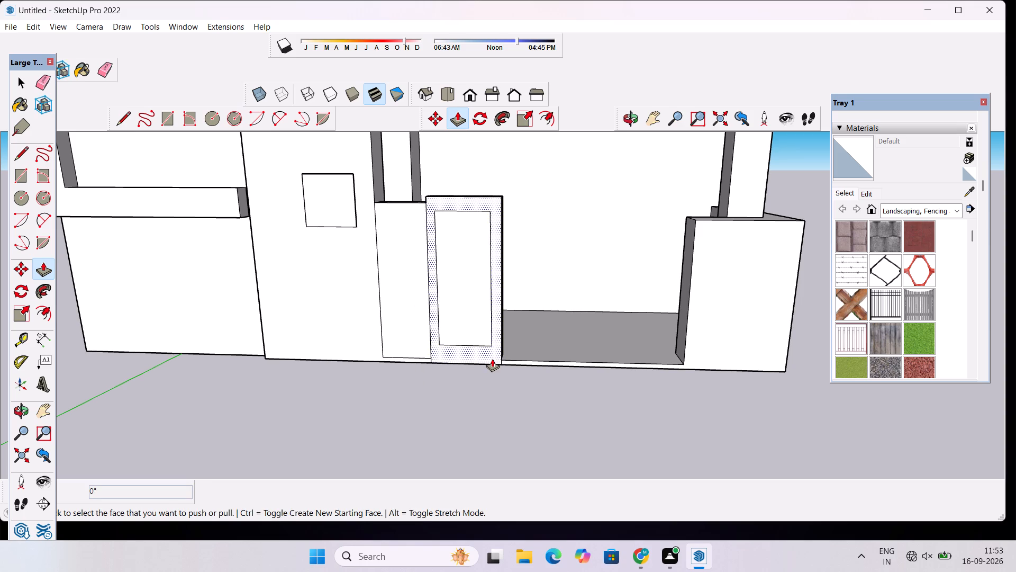
Extrude the frame face around the rectangle 1' outward from the low wall.
left_click(492, 359)
type("1'")
key("Return")
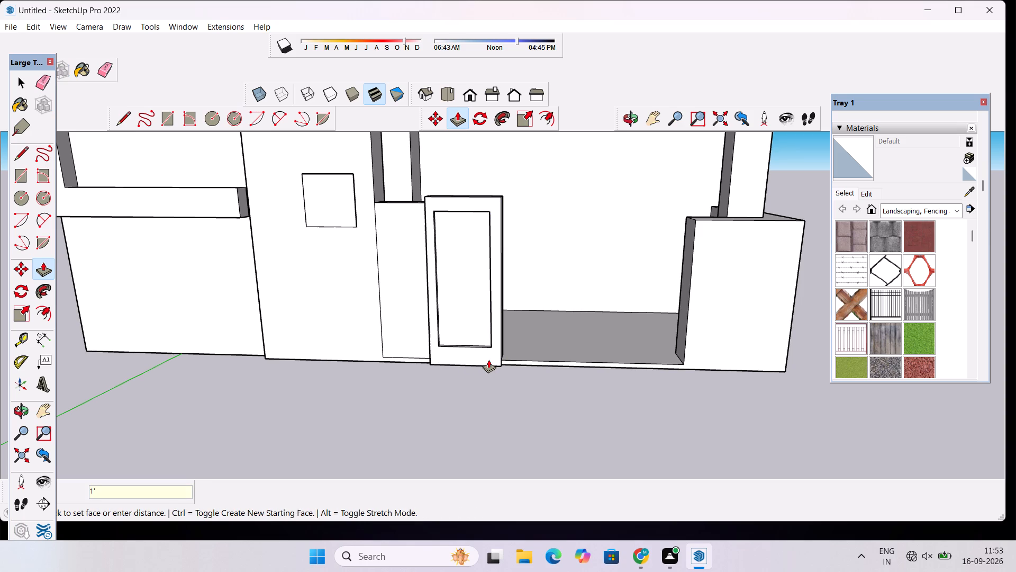
Erase the short horizontal seam line near the bottom of the projecting frame's open side face.
left_click(628, 118)
left_click_drag(619, 231, 467, 235)
scroll(454, 229, "down", 2)
scroll(413, 382, "up", 4)
scroll(489, 324, "up", 9)
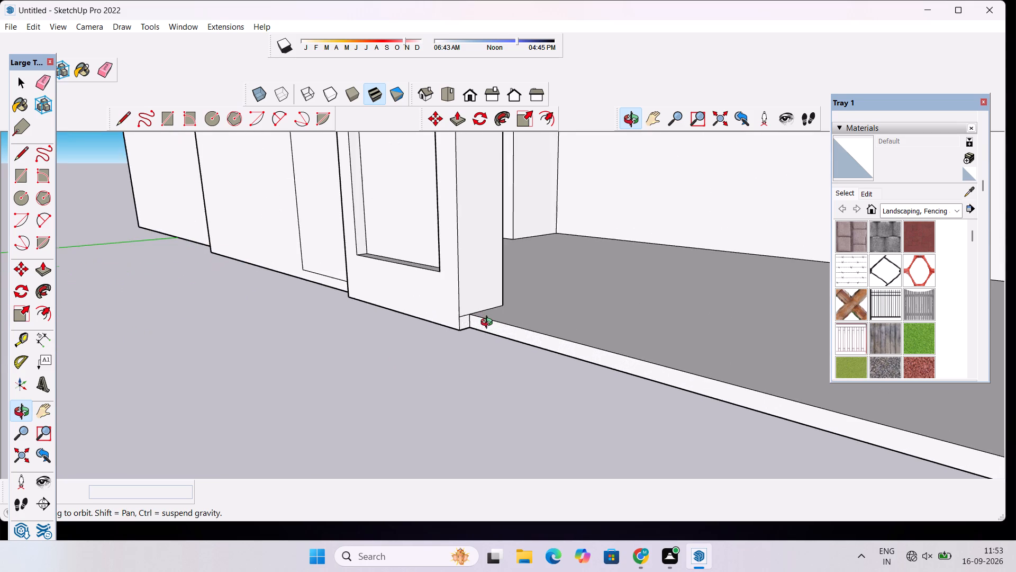
left_click_drag(489, 324, 453, 336)
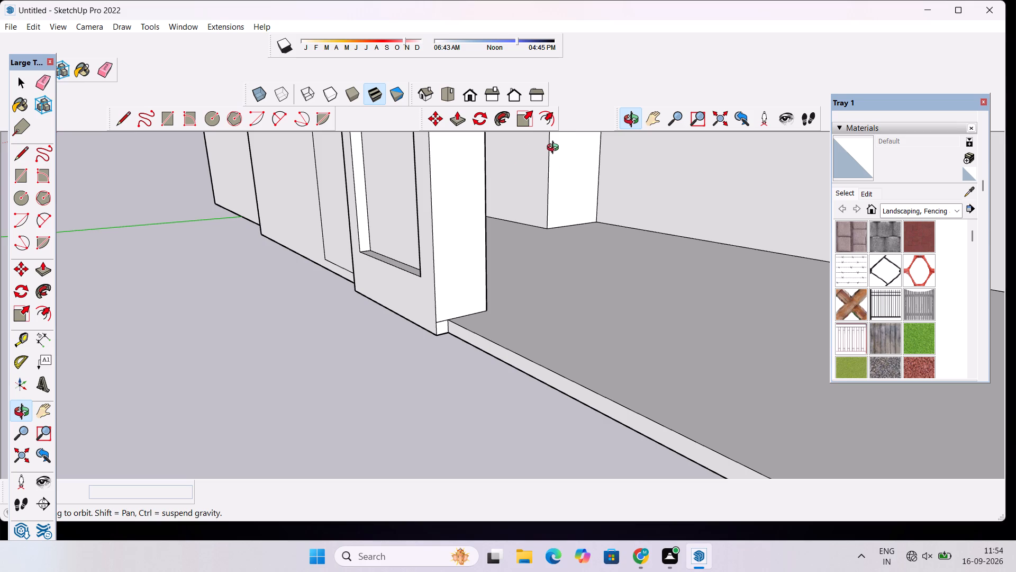
scroll(541, 182, "down", 6)
scroll(520, 225, "up", 2)
left_click_drag(510, 227, 524, 269, "shift")
scroll(493, 266, "down", 1)
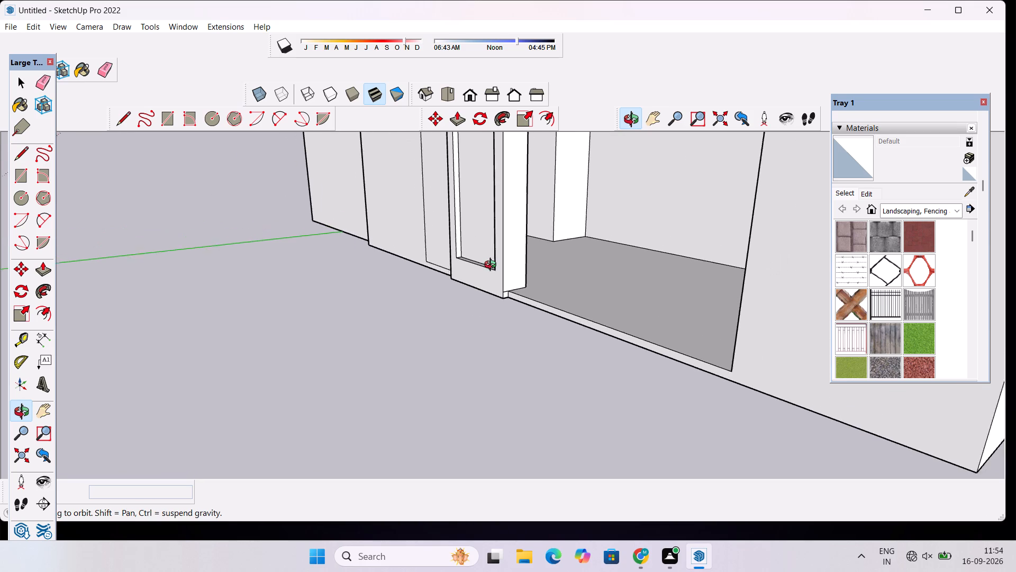
scroll(493, 266, "down", 1)
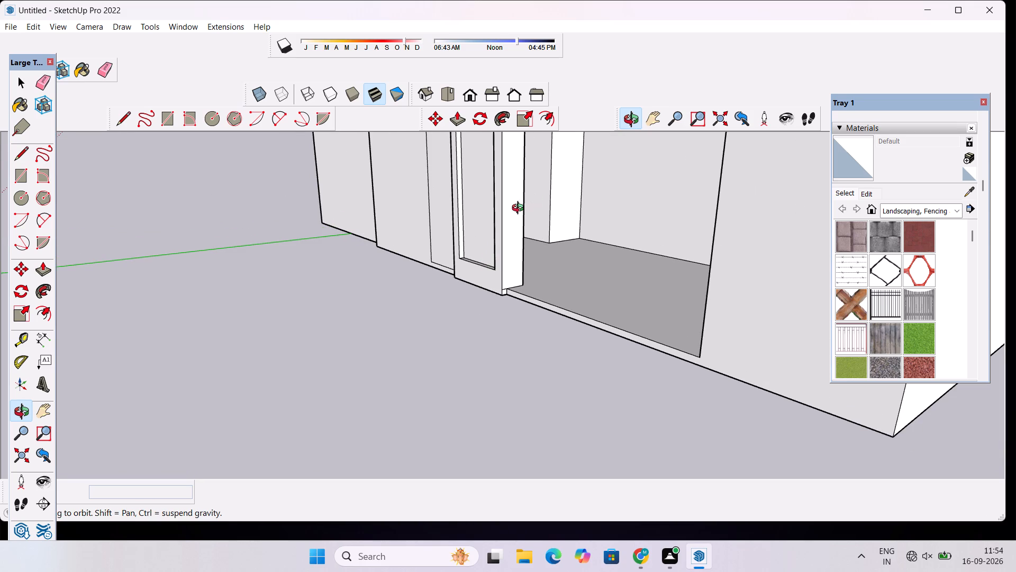
left_click_drag(464, 249, 597, 274)
left_click_drag(598, 273, 453, 279)
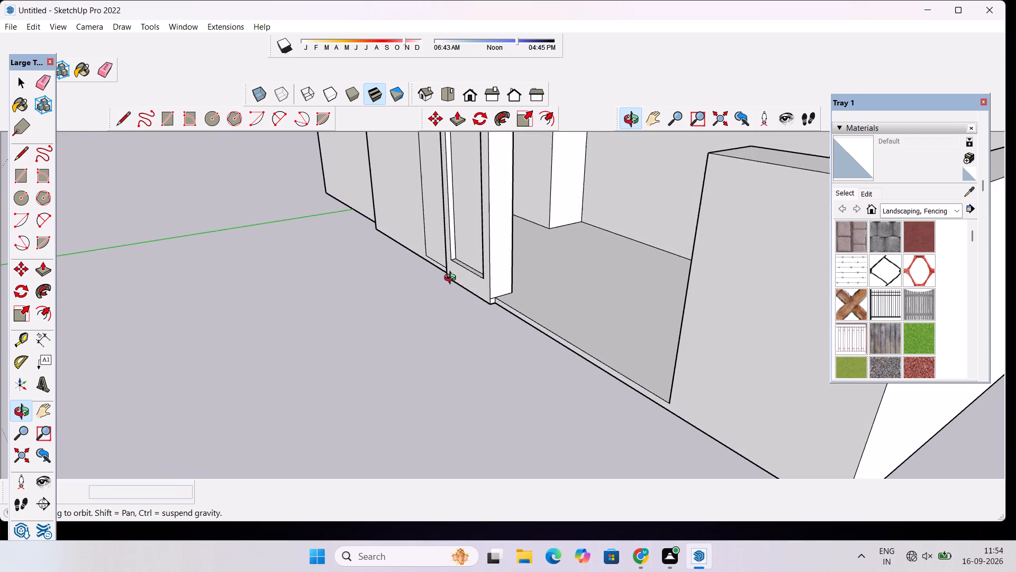
scroll(510, 302, "up", 10)
left_click_drag(507, 300, 473, 300)
scroll(464, 291, "up", 4)
key("e")
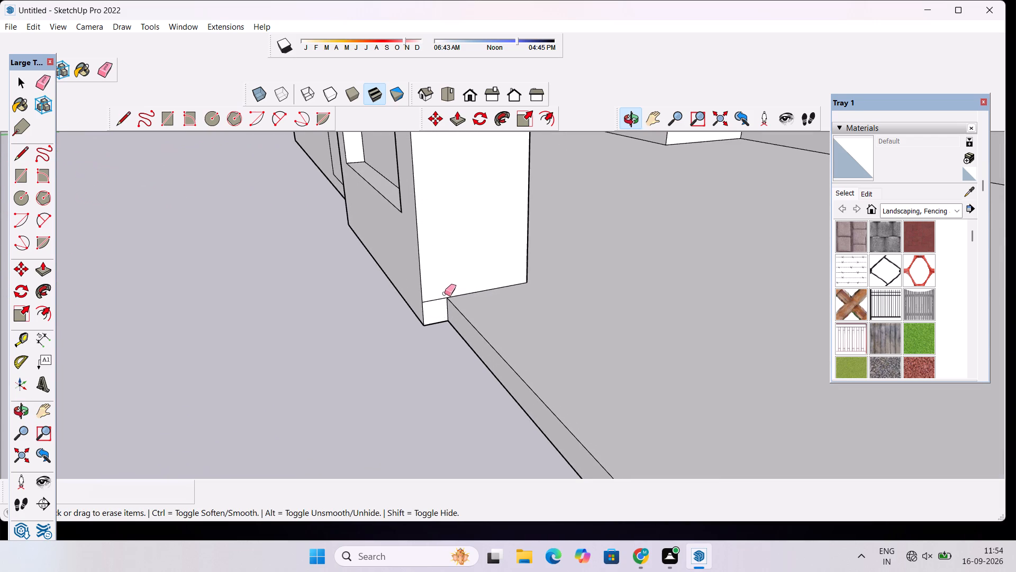
left_click_drag(442, 293, 435, 309)
scroll(477, 272, "down", 8)
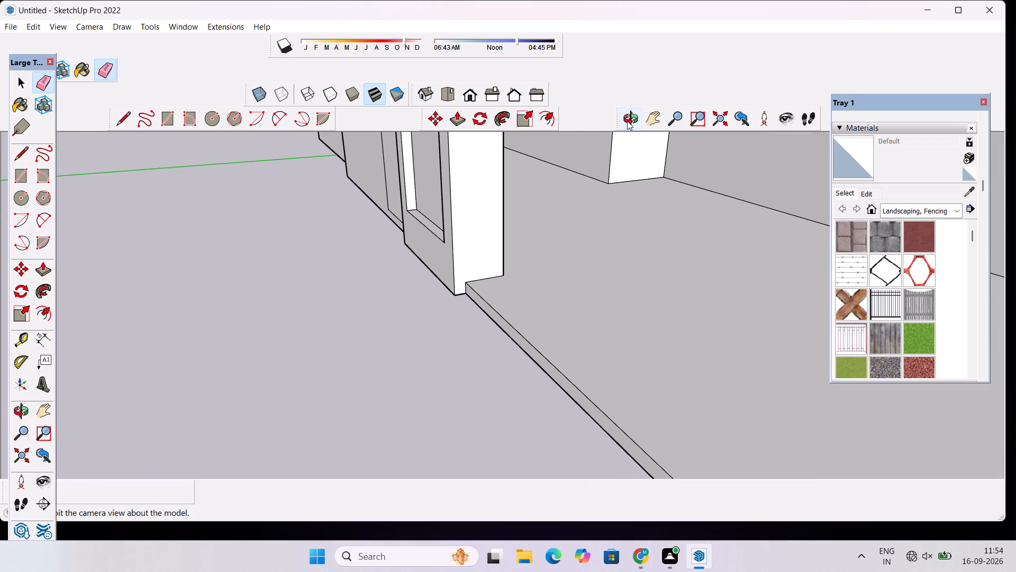
Draw a short vertical line from the bottom corner of the wall strip beside the frame, farthest from it, down to the lower edge.
left_click_drag(627, 121, 620, 129)
left_click_drag(436, 221, 774, 206)
scroll(477, 261, "down", 6)
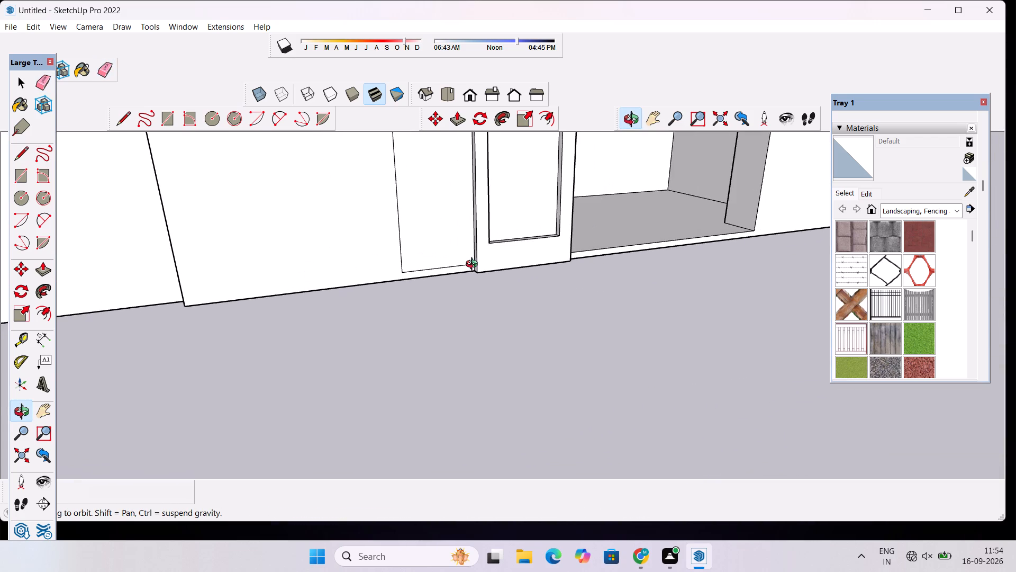
left_click_drag(407, 283, 475, 279)
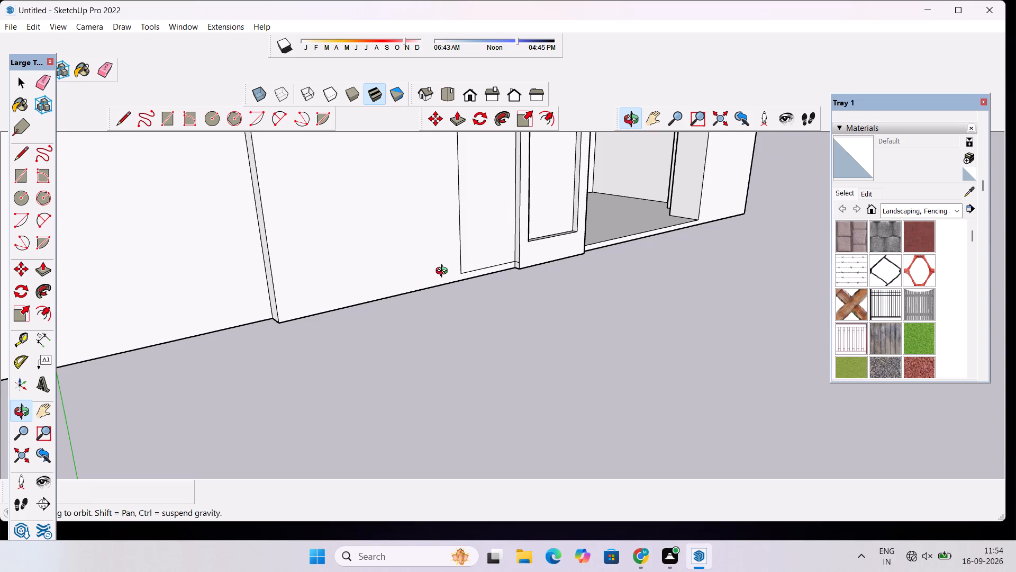
left_click_drag(457, 263, 467, 320, "shift")
scroll(476, 320, "up", 3, "shift")
left_click_drag(492, 324, 444, 334)
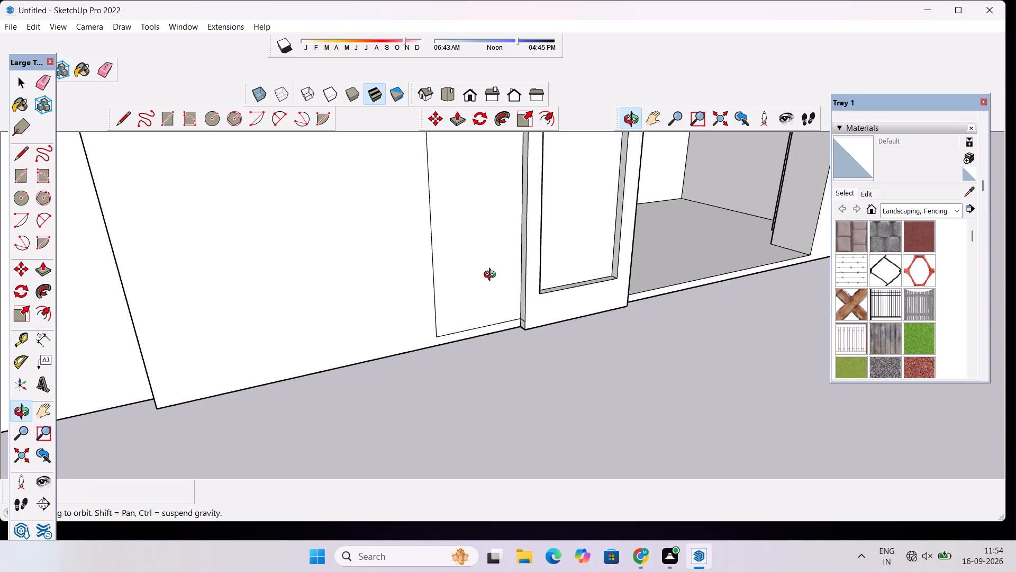
scroll(466, 273, "down", 4)
left_click_drag(496, 328, 444, 284)
scroll(440, 280, "down", 2)
left_click_drag(435, 299, 441, 360)
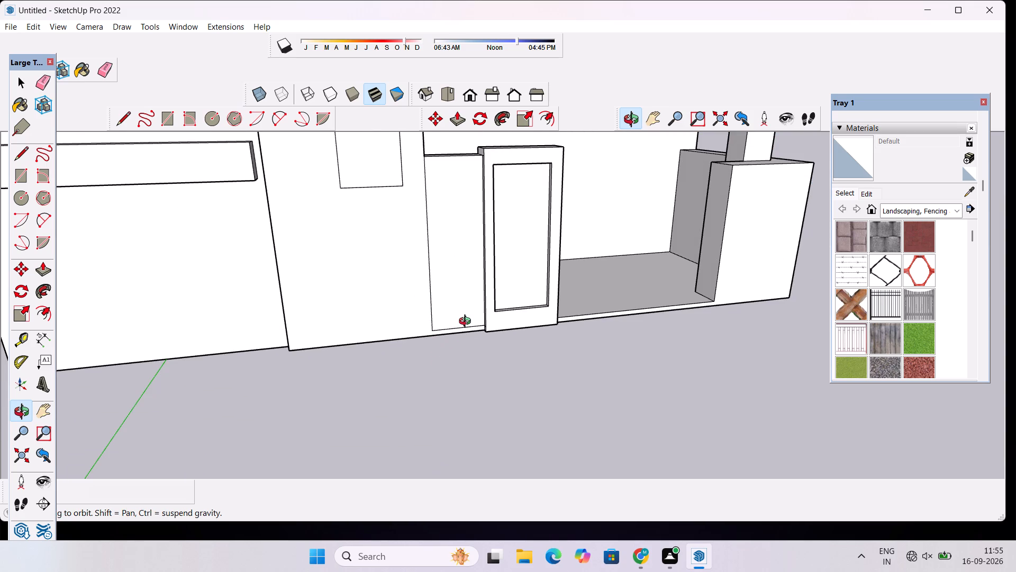
scroll(467, 323, "down", 6)
left_click_drag(494, 338, 483, 352)
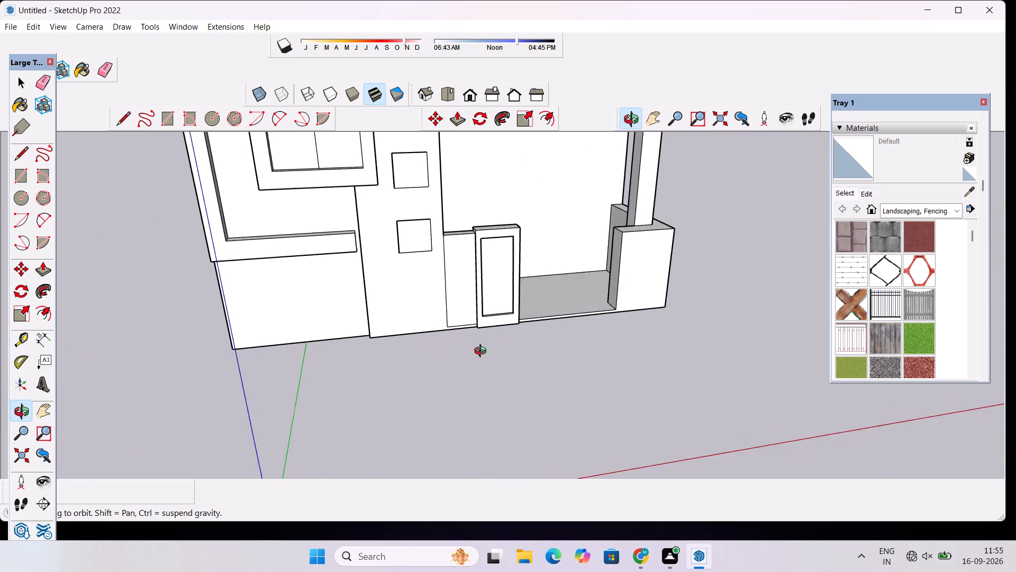
left_click_drag(483, 352, 455, 327)
scroll(455, 312, "up", 3)
left_click_drag(455, 312, 498, 342)
scroll(499, 345, "up", 1)
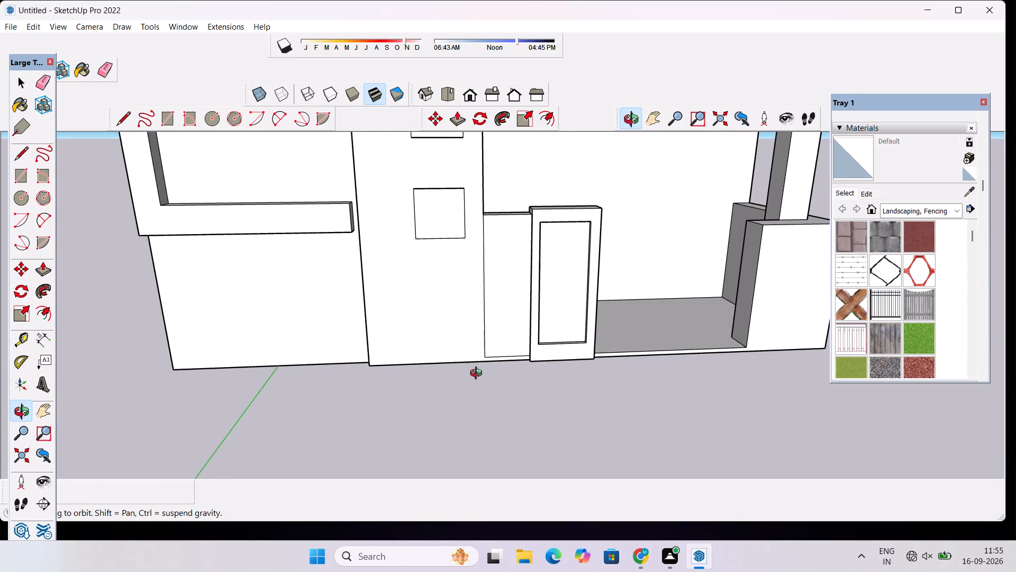
left_click(491, 368, "shift")
scroll(491, 378, "up", 2)
left_click_drag(491, 378, 492, 362, "shift")
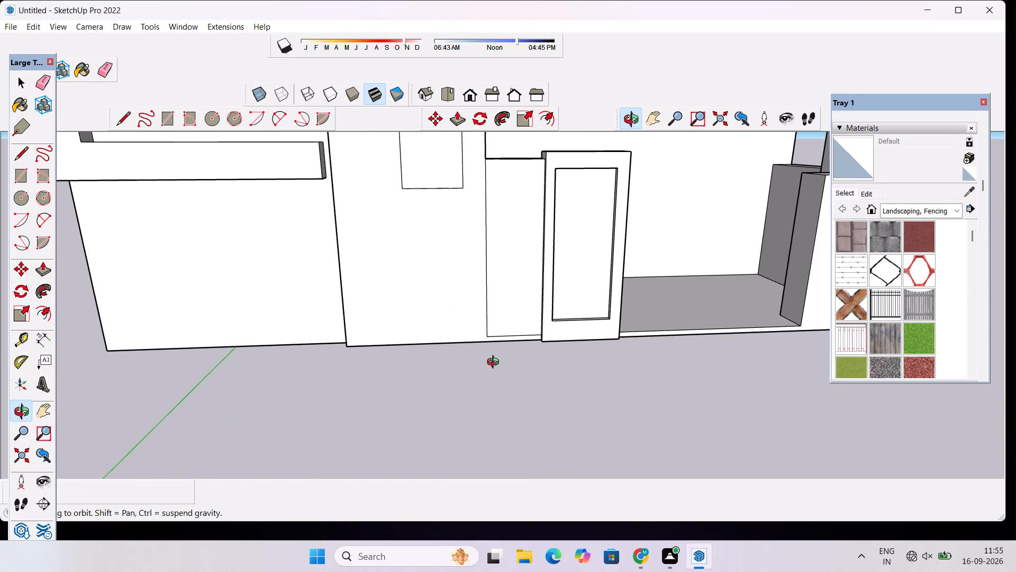
left_click_drag(493, 369, 493, 351)
scroll(493, 345, "up", 3)
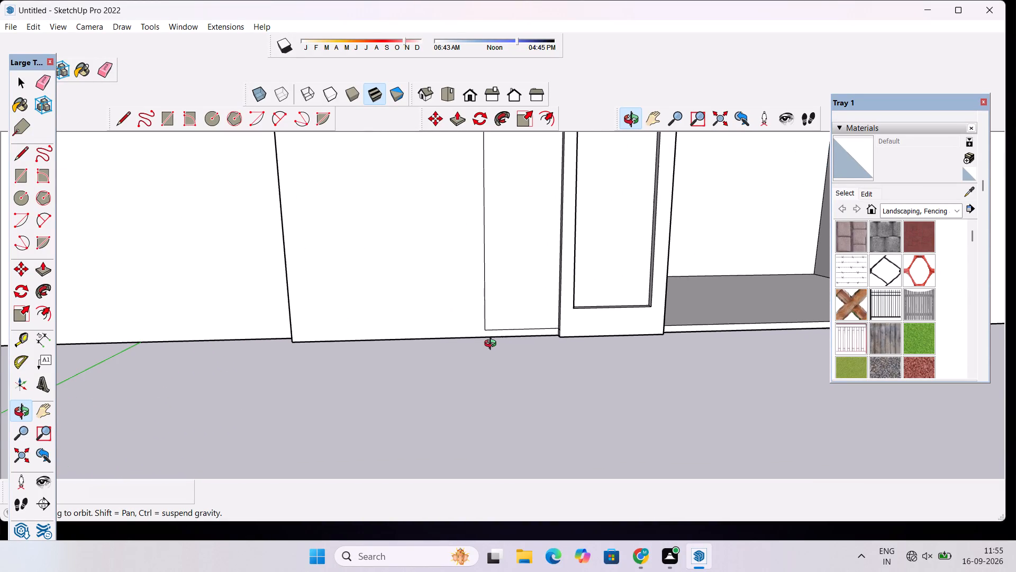
key("l")
scroll(488, 344, "up", 6)
left_click(484, 318)
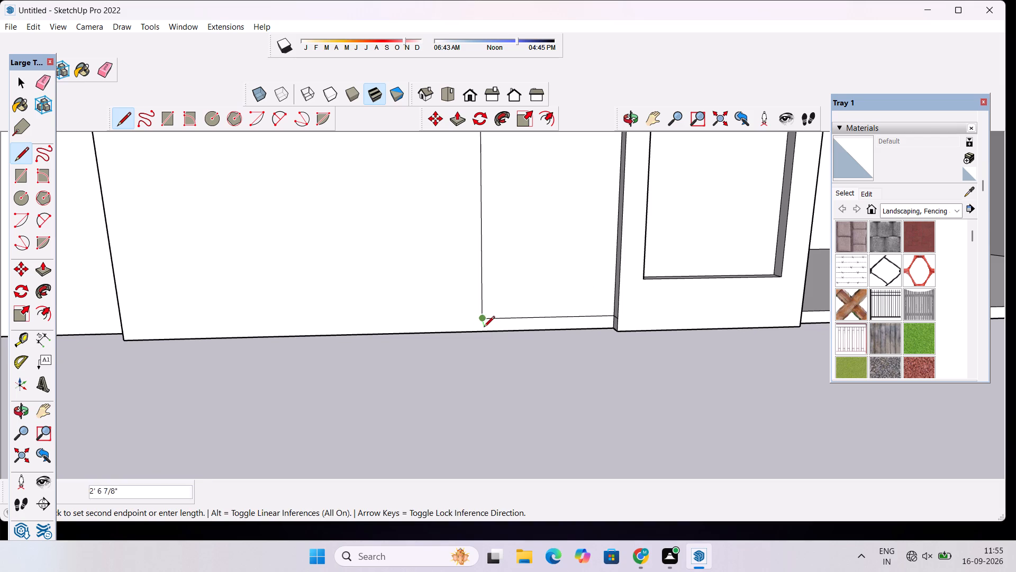
left_click(484, 331)
key("space")
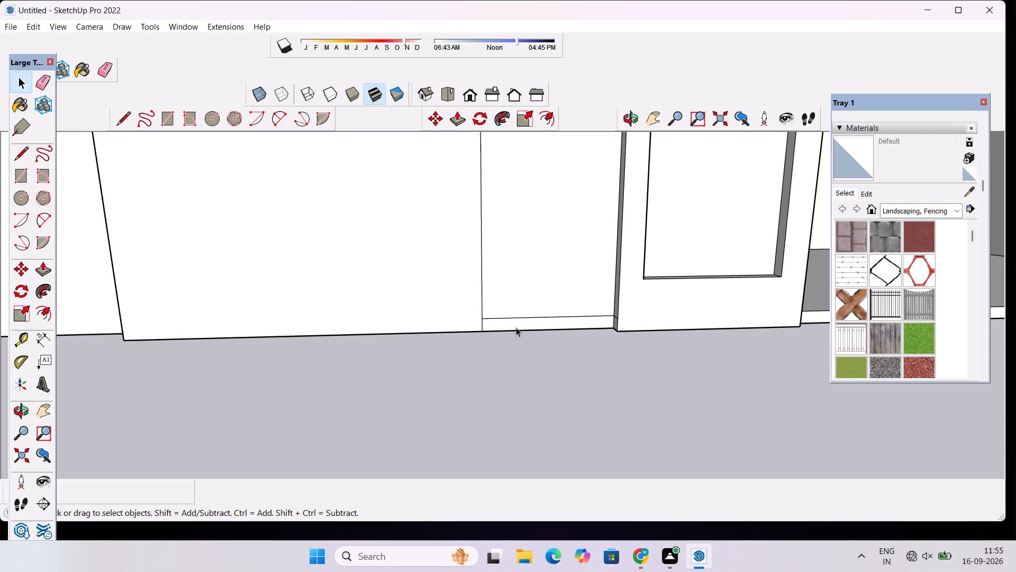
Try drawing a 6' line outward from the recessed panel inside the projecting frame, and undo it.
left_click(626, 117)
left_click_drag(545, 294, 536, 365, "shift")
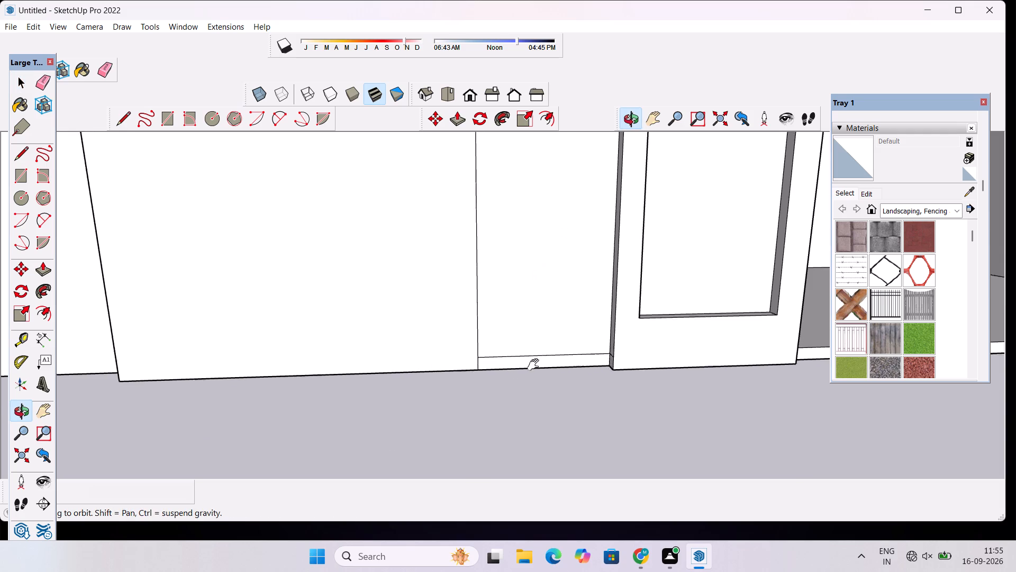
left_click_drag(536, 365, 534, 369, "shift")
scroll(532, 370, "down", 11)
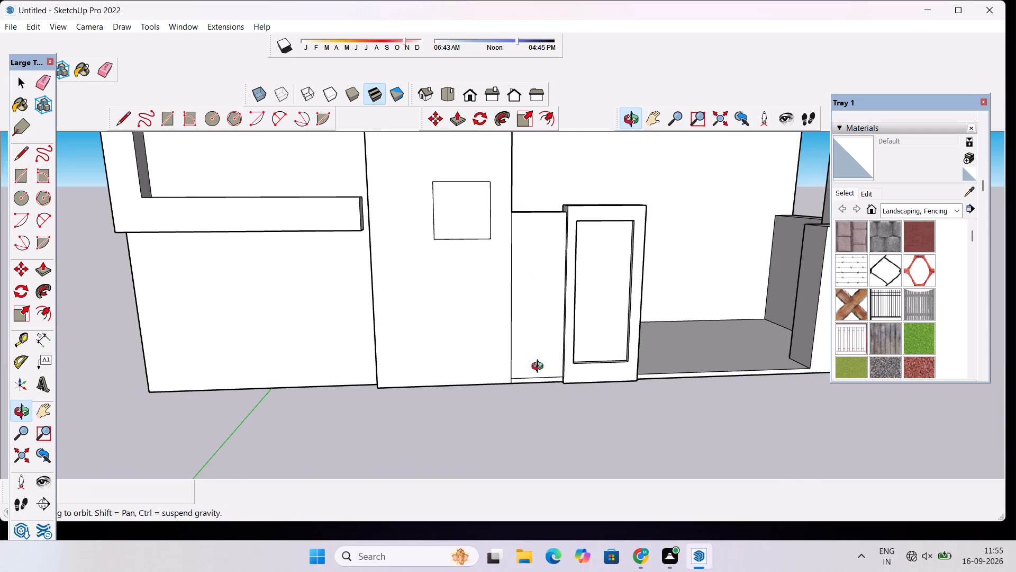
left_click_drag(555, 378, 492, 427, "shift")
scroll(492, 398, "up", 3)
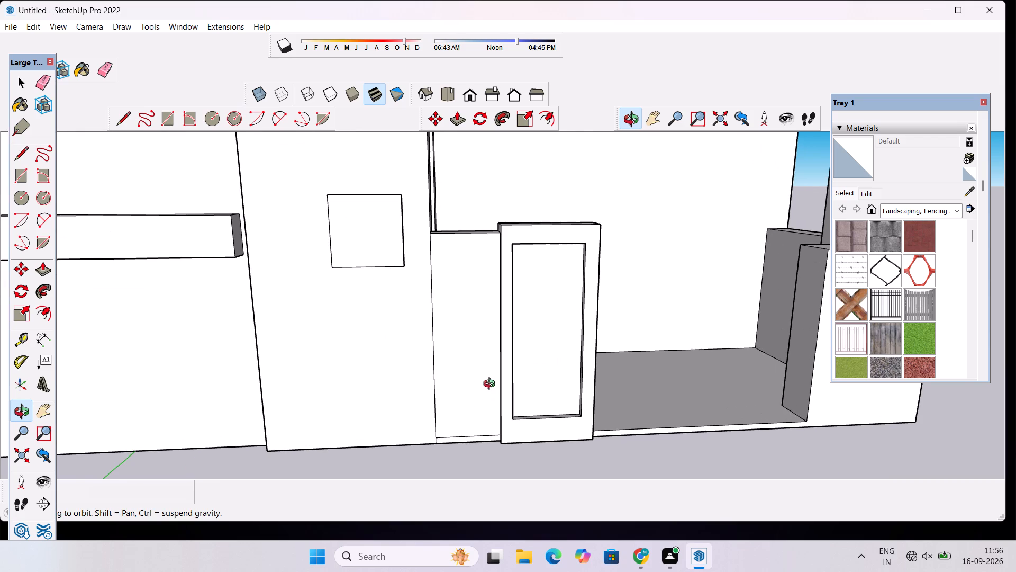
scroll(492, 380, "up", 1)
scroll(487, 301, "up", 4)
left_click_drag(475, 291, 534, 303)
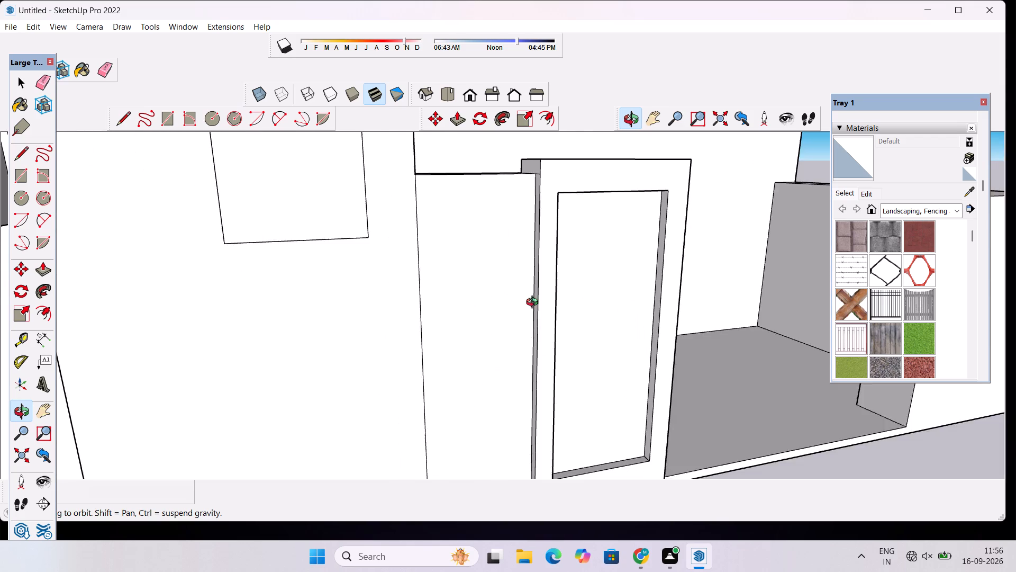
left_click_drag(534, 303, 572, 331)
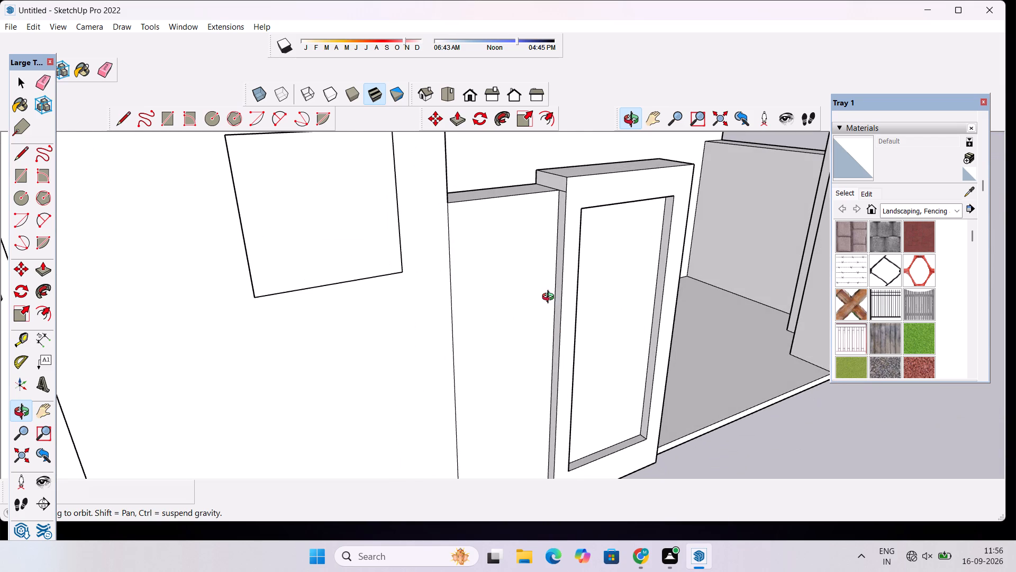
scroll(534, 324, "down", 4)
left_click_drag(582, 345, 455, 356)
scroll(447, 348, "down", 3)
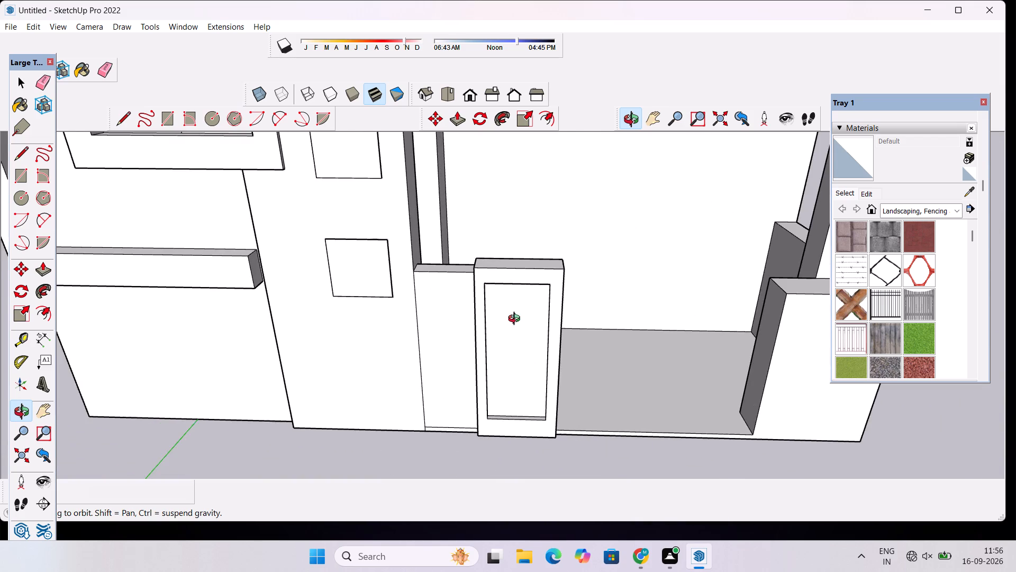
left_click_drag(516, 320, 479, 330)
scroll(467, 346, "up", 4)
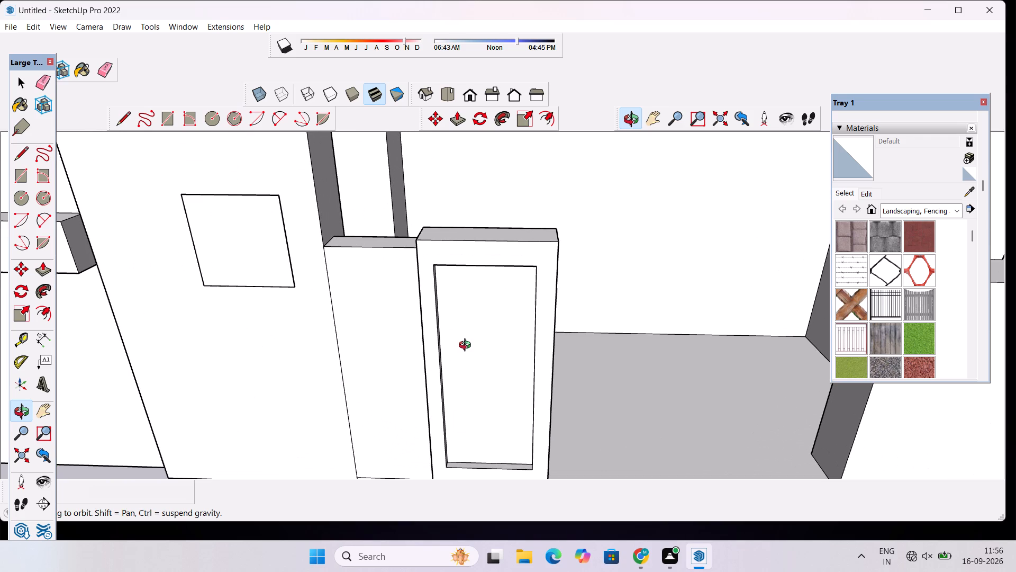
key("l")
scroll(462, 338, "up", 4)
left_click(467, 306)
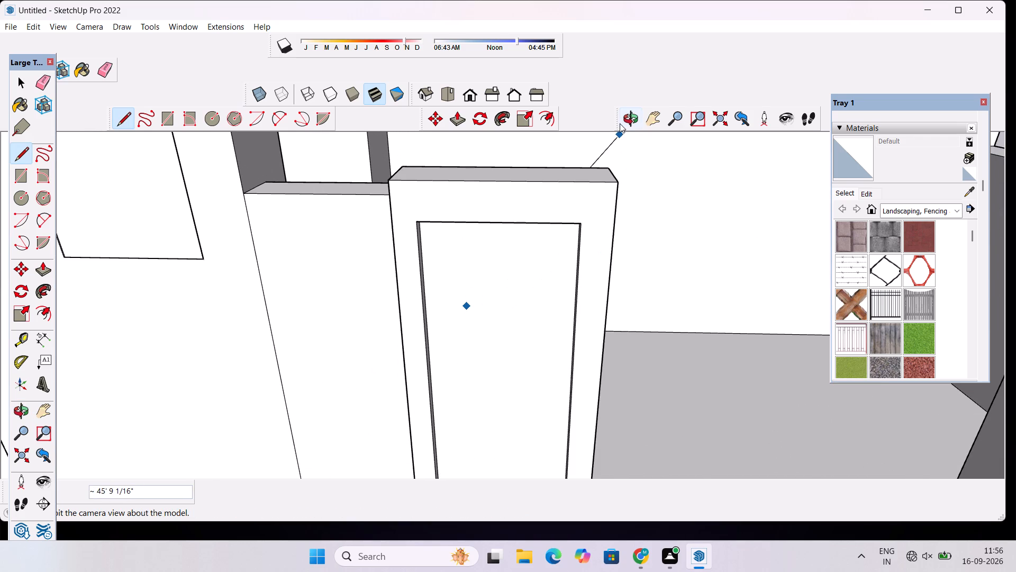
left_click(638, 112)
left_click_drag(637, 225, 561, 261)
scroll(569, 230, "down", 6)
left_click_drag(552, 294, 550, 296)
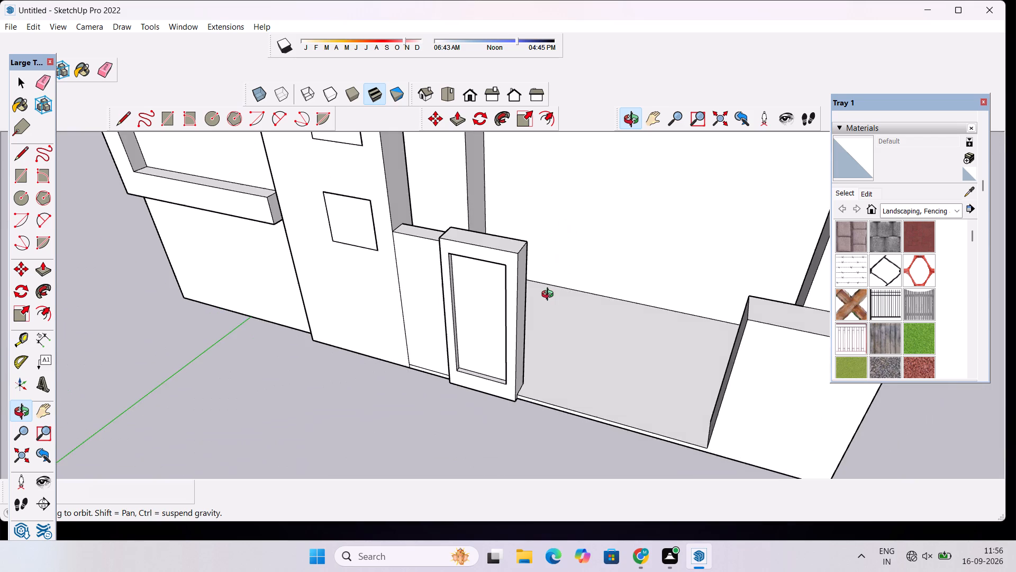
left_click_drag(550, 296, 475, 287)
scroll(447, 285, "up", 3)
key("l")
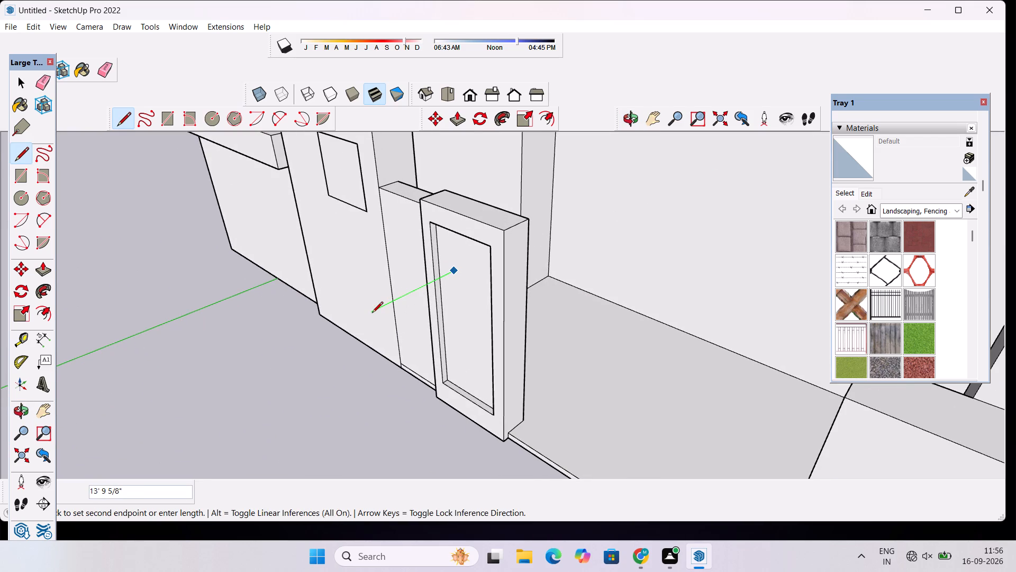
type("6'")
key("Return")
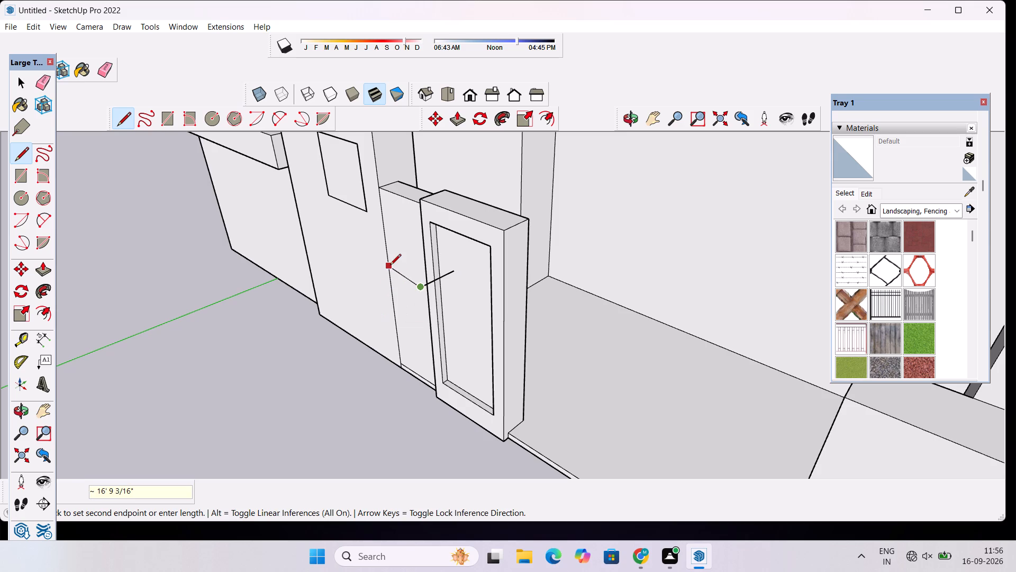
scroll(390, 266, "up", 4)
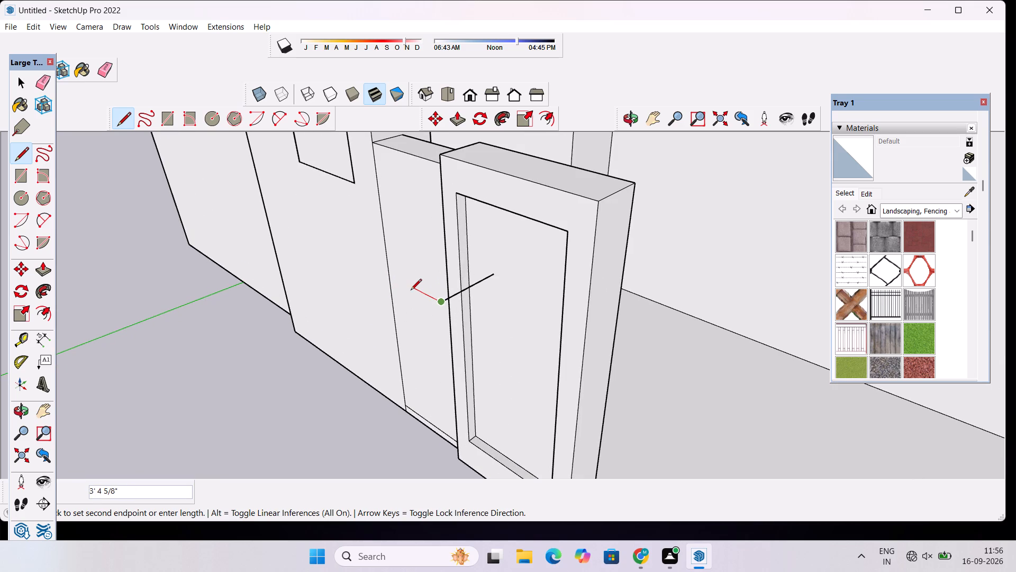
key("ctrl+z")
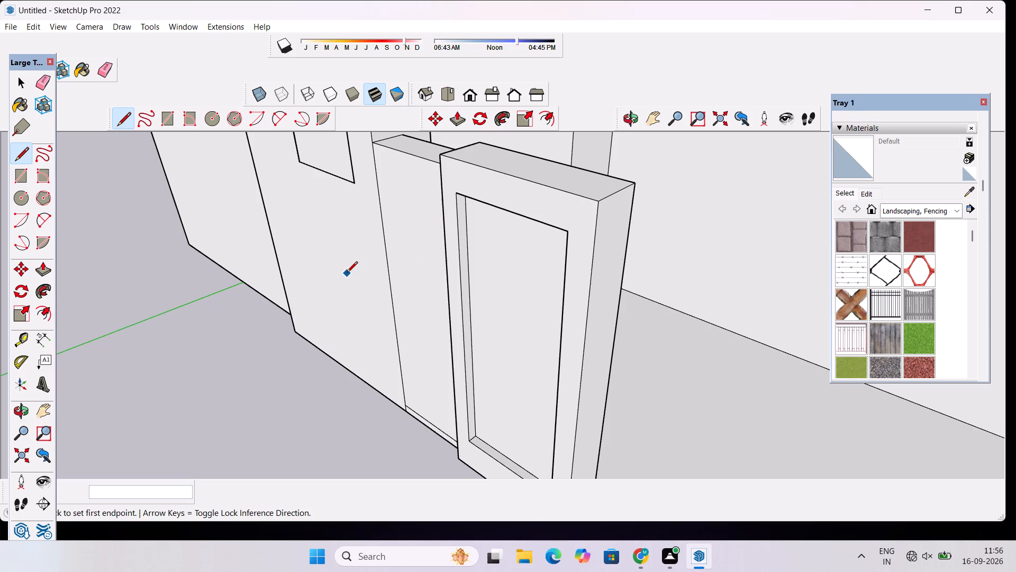
Examine the projecting frame, the porch and the facade from the front and around to the porch's low side wall.
scroll(356, 270, "down", 5)
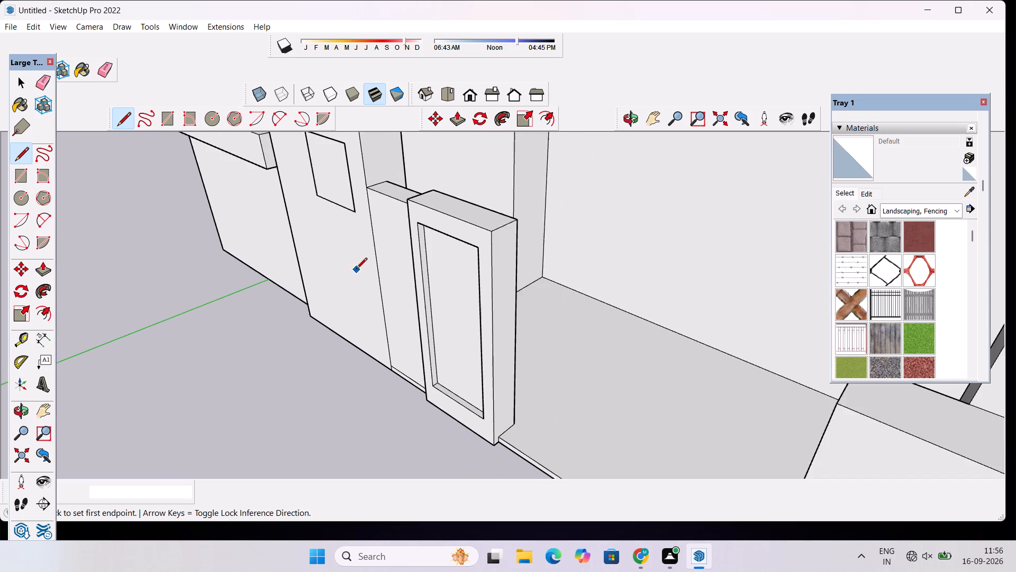
left_click(627, 120)
left_click_drag(287, 352, 398, 356)
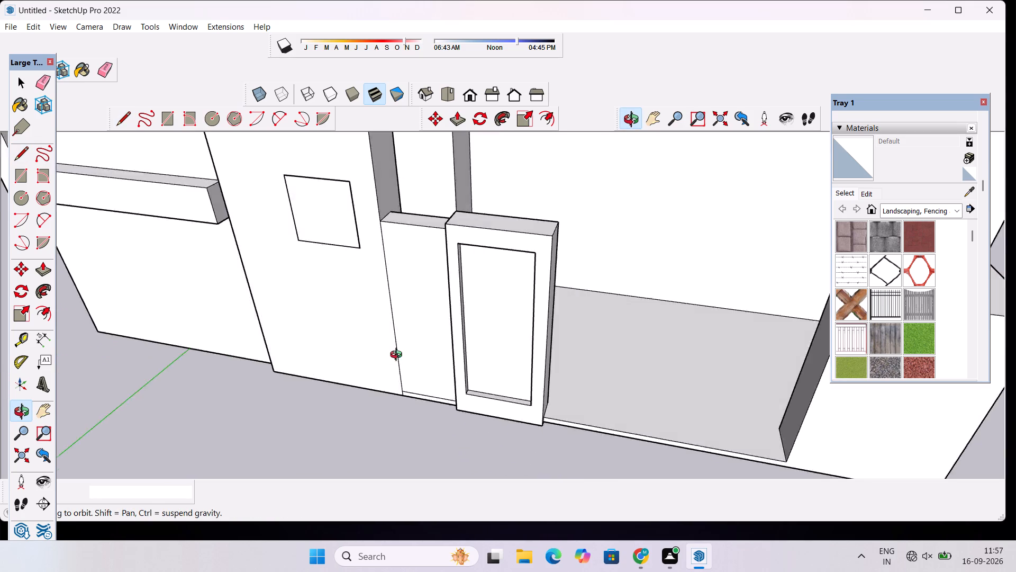
left_click_drag(398, 356, 474, 296)
scroll(474, 296, "up", 4)
left_click_drag(416, 340, 448, 370)
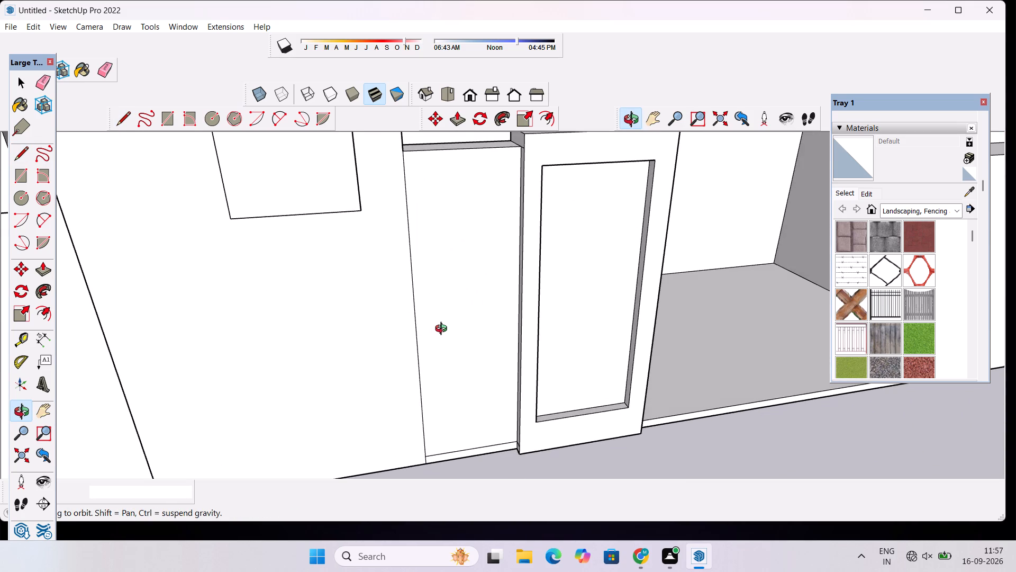
scroll(439, 331, "down", 2)
left_click_drag(500, 357, 439, 372, "shift")
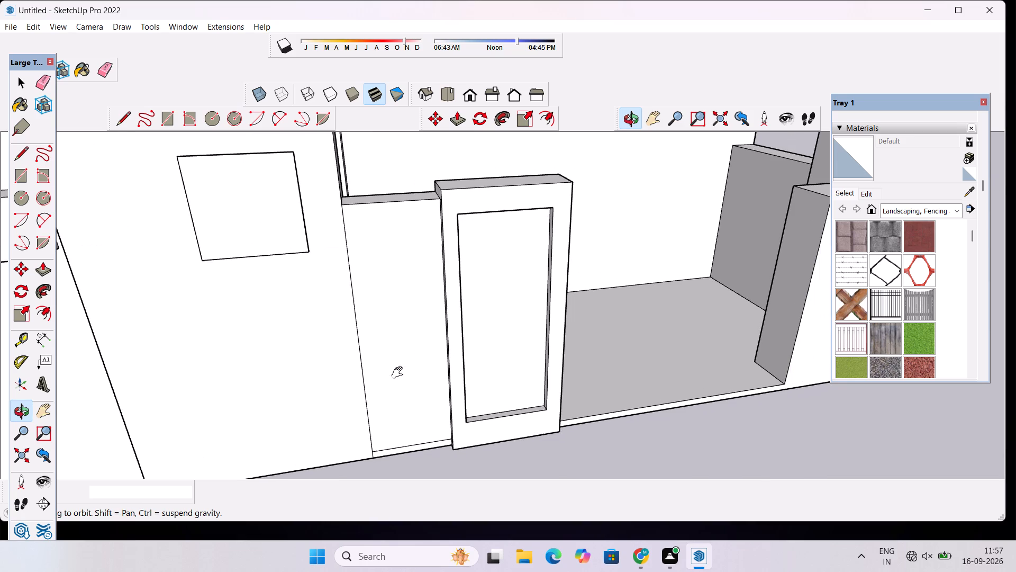
scroll(433, 311, "down", 12)
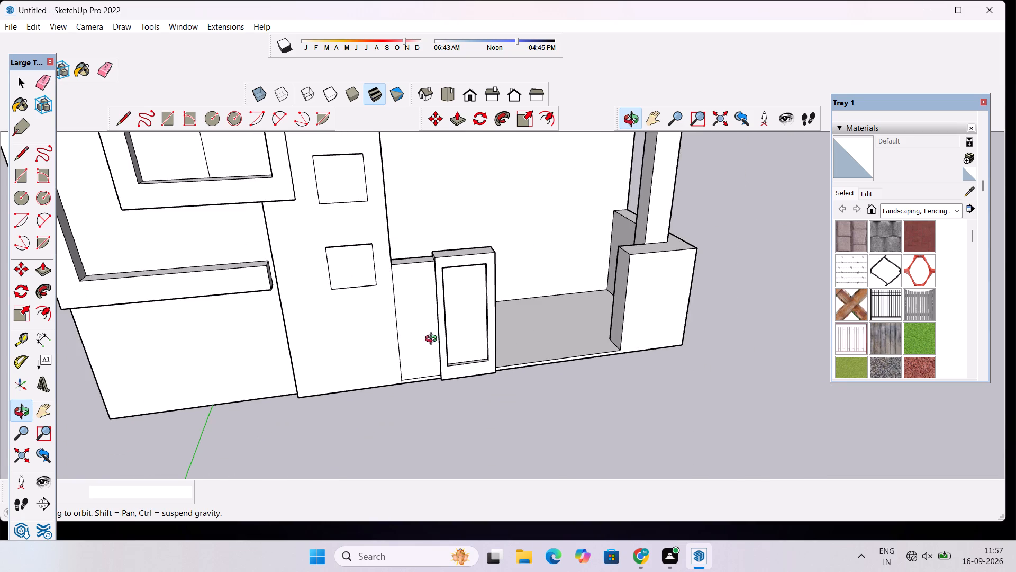
left_click_drag(440, 373, 418, 252)
left_click_drag(579, 334, 510, 362)
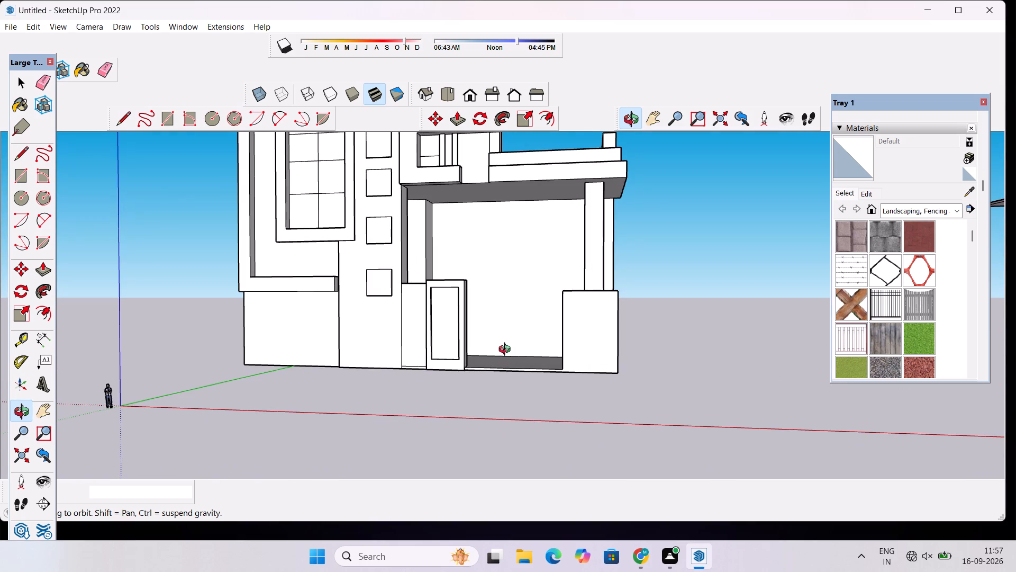
left_click_drag(634, 340, 407, 379)
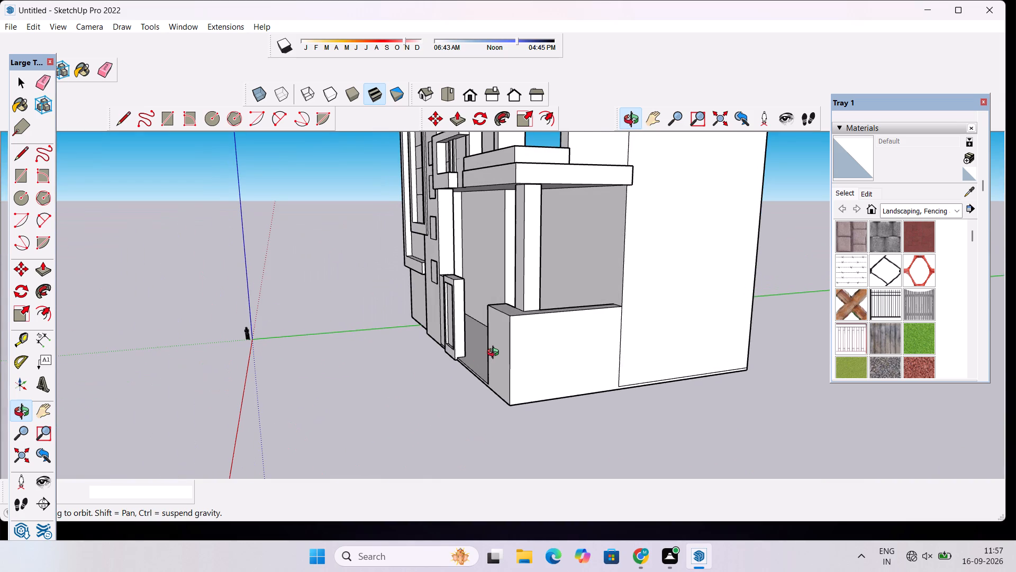
Place a guide 6' below the top edge of the porch's low side wall.
scroll(496, 353, "down", 4)
scroll(497, 353, "up", 4)
left_click_drag(510, 355, 536, 359)
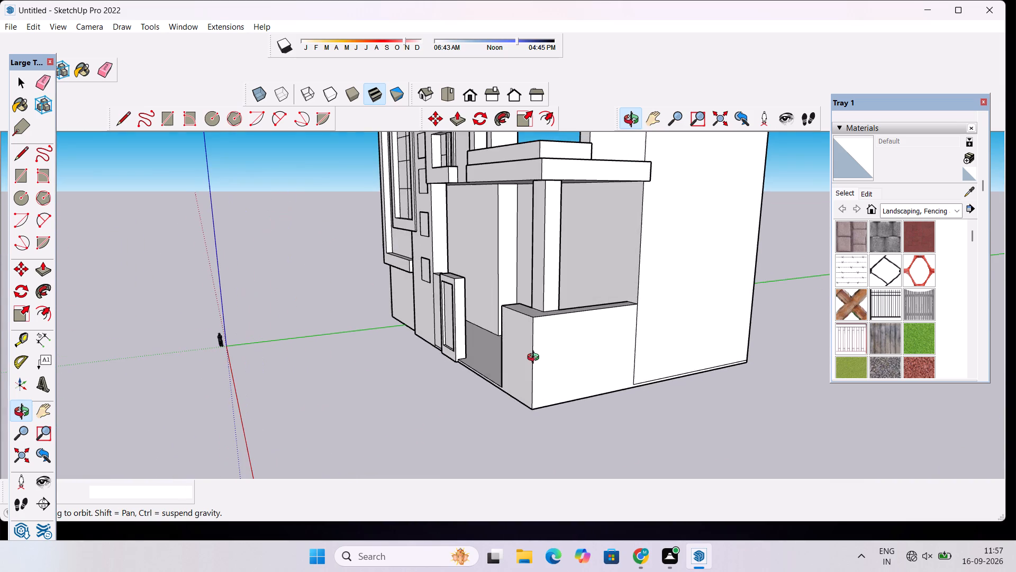
scroll(536, 359, "up", 3)
key("t")
scroll(536, 359, "up", 4)
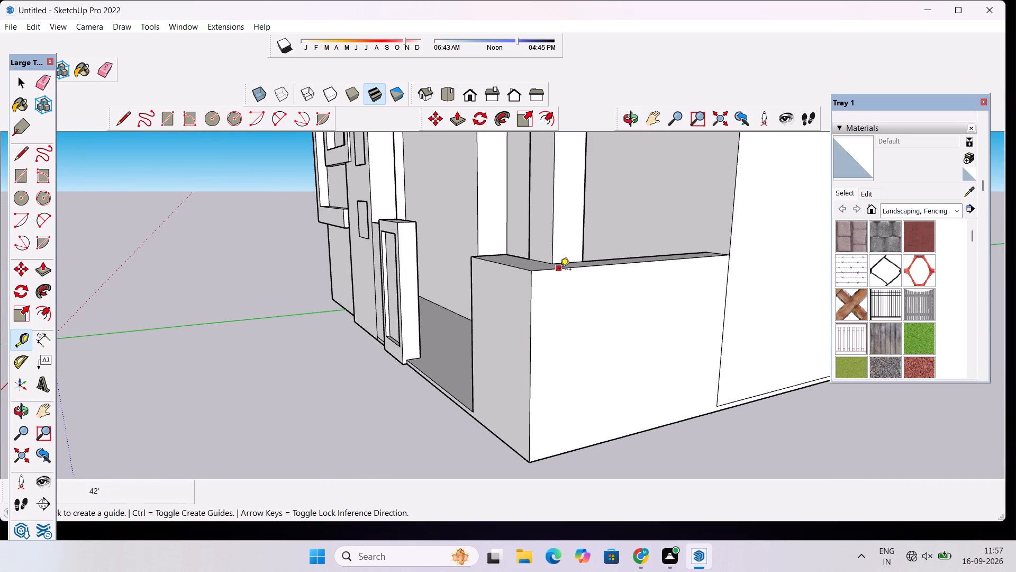
left_click(560, 270)
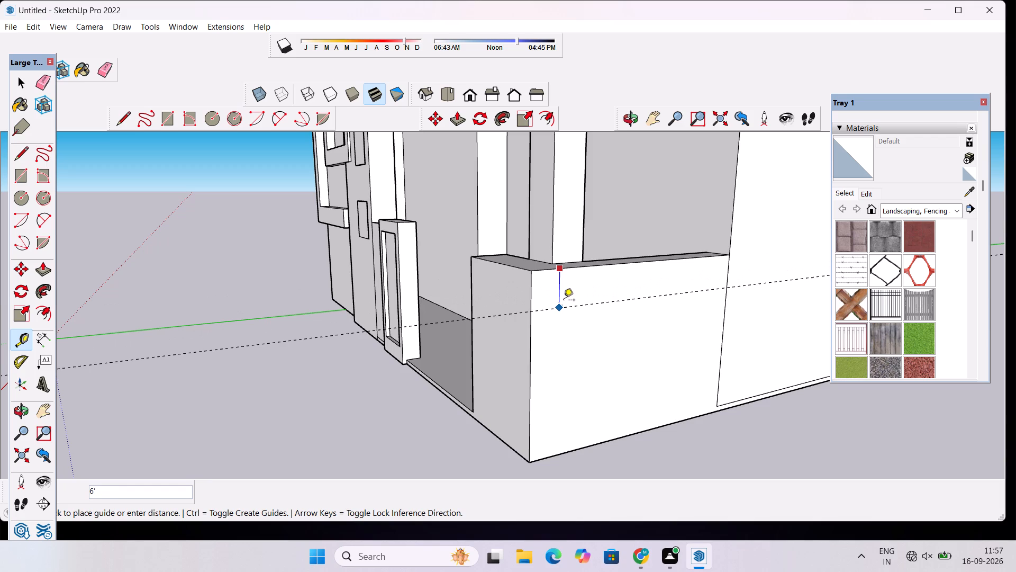
type("6'")
key("Return")
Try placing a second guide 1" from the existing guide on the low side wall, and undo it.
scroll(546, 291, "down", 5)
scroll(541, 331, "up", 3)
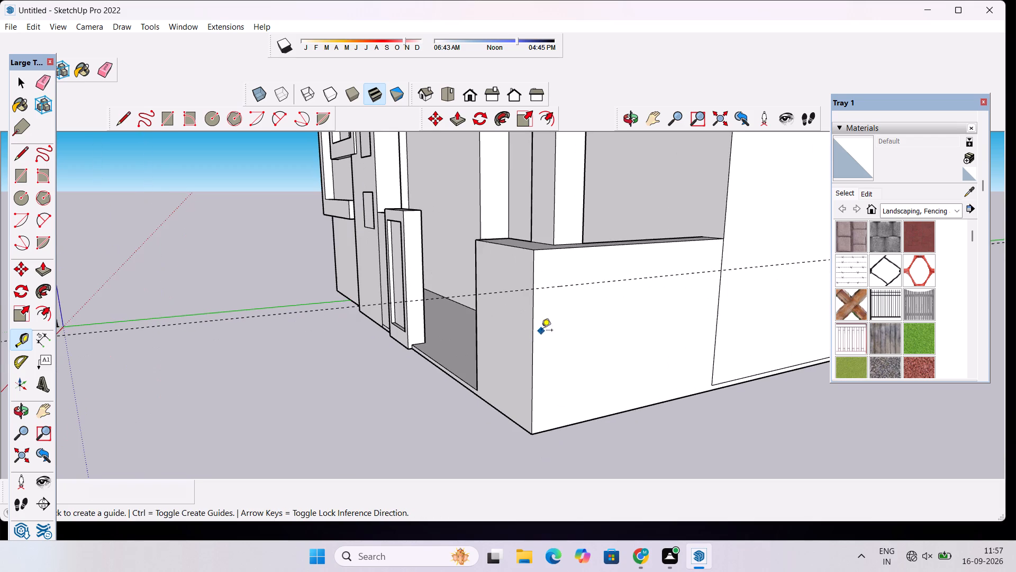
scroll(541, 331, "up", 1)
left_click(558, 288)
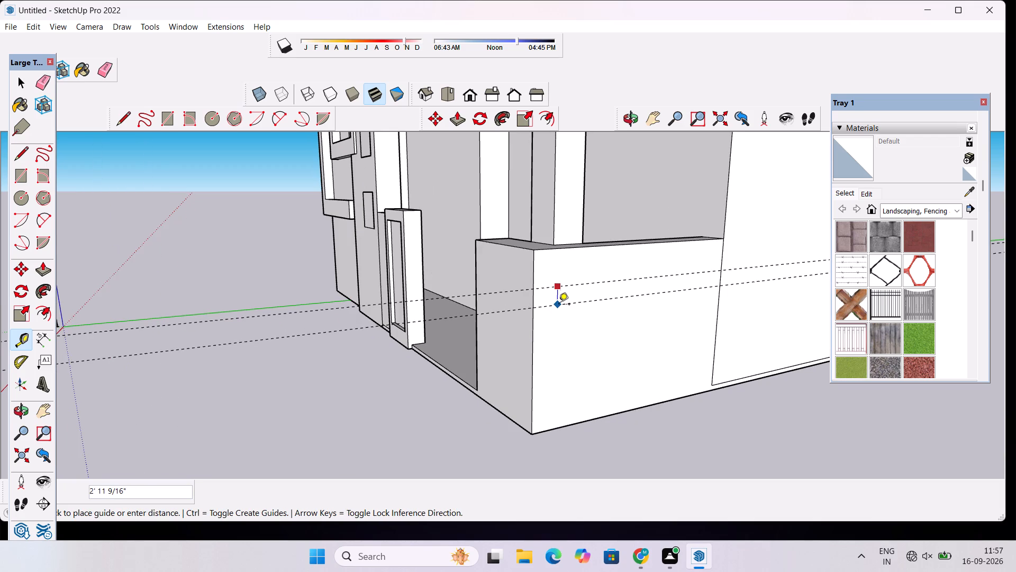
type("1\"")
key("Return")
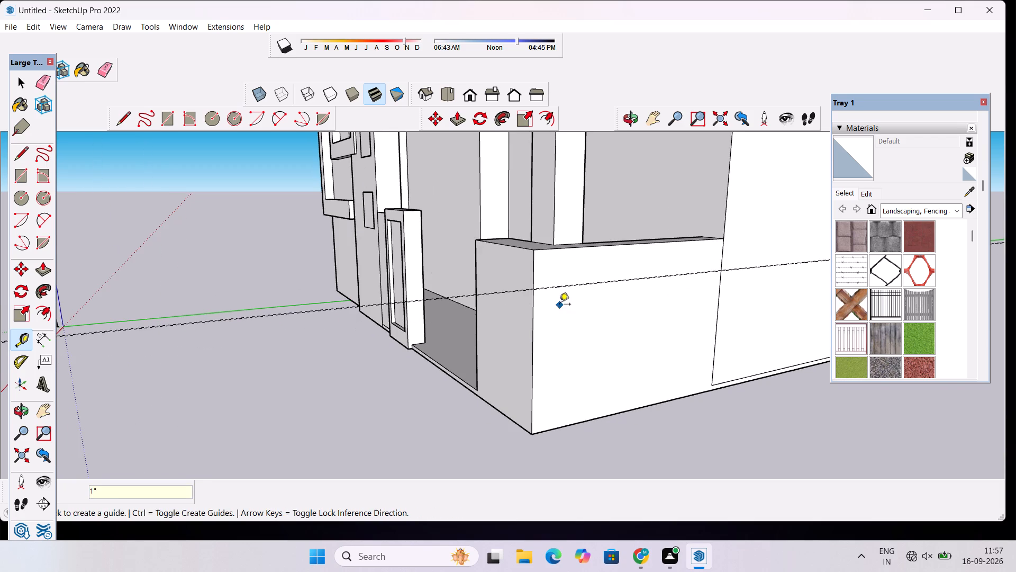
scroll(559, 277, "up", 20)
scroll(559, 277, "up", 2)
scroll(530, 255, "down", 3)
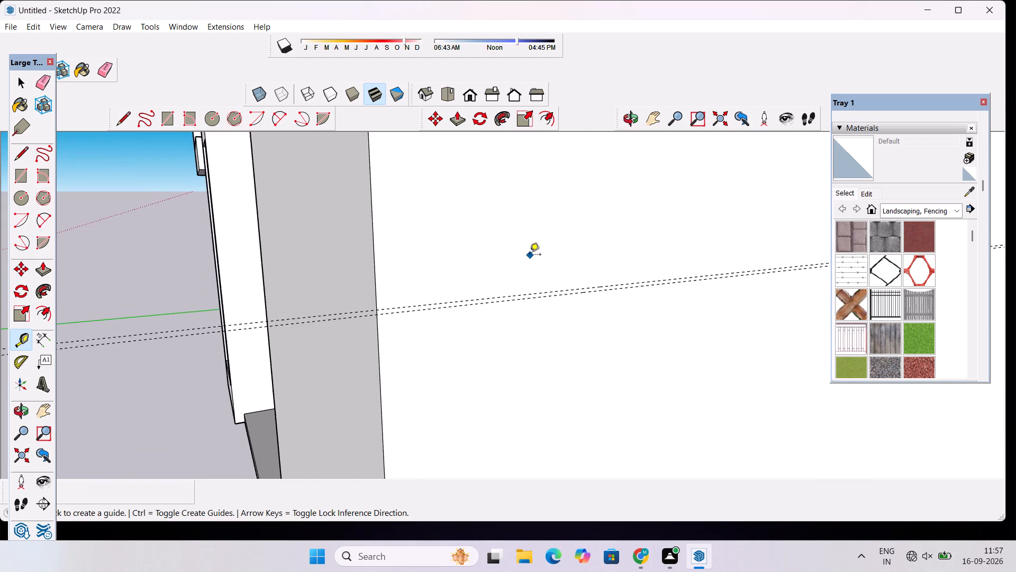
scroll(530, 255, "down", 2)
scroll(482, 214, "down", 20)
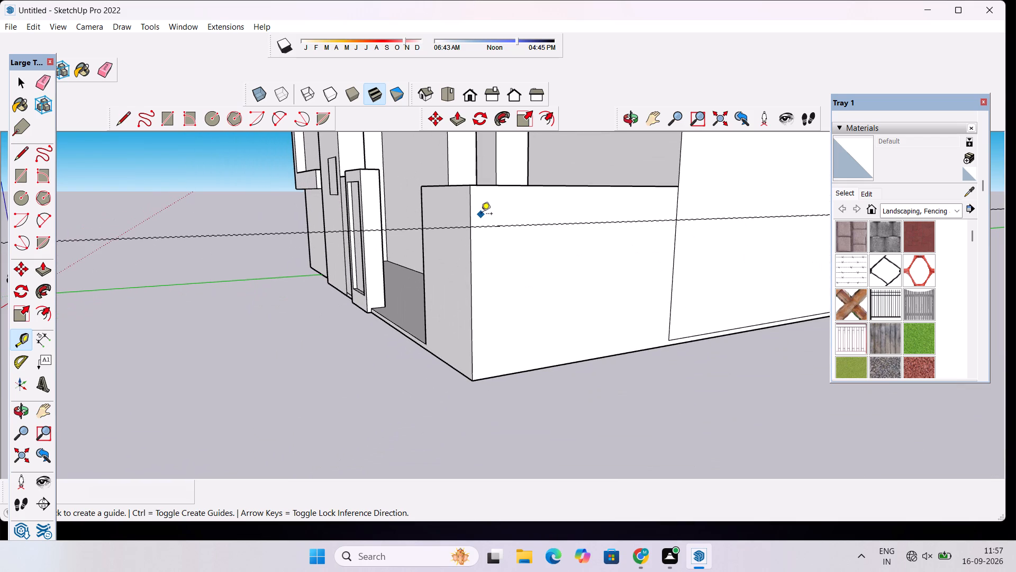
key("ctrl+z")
Offset a second guide 3" from the existing guide on the porch's low side wall.
scroll(488, 240, "up", 3)
left_click(518, 221)
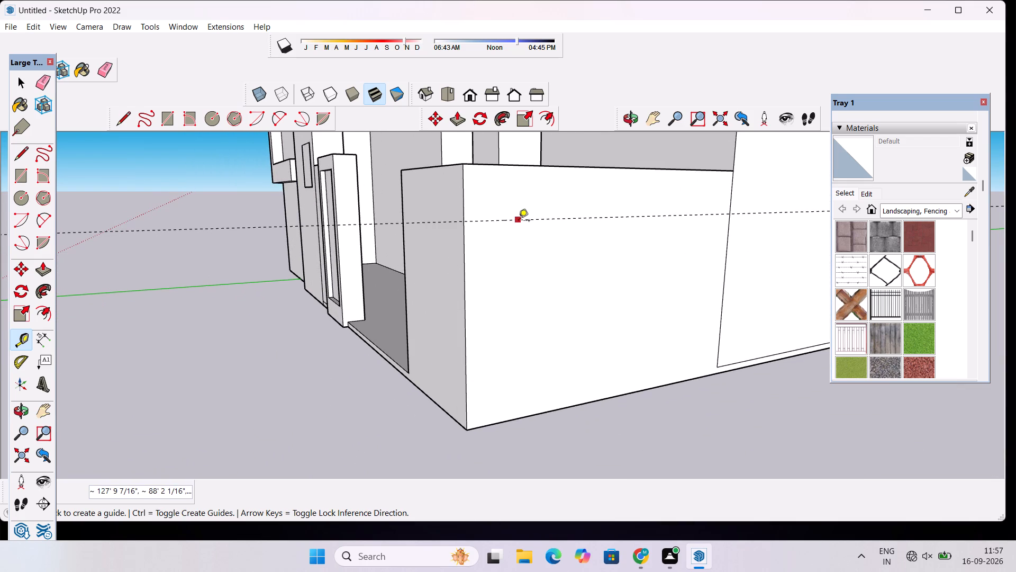
type("3\"")
key("Return")
Place another guide 3' below the closely spaced pair of guides on the low side wall.
scroll(491, 242, "down", 1)
scroll(492, 237, "up", 4)
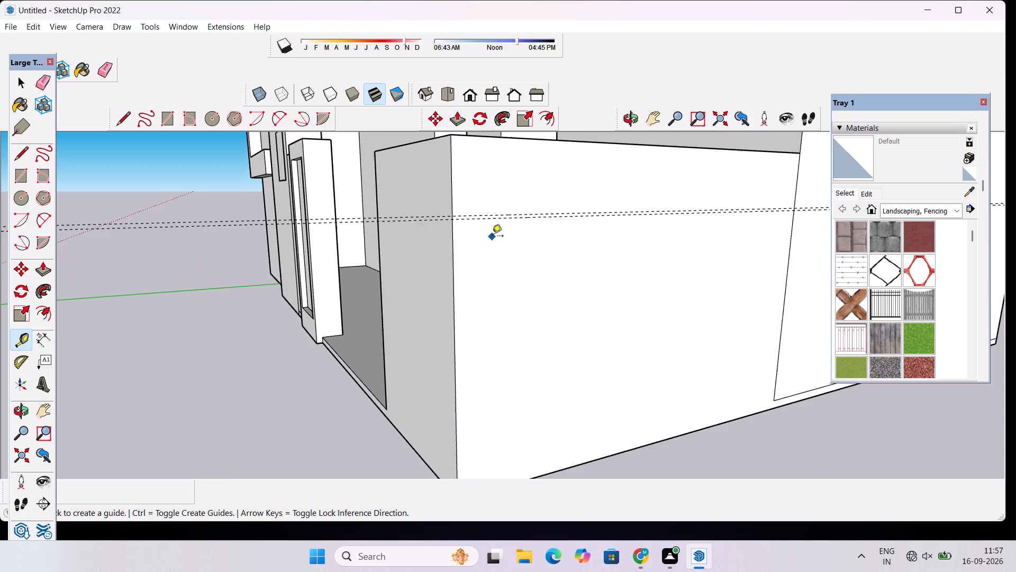
scroll(495, 220, "up", 3)
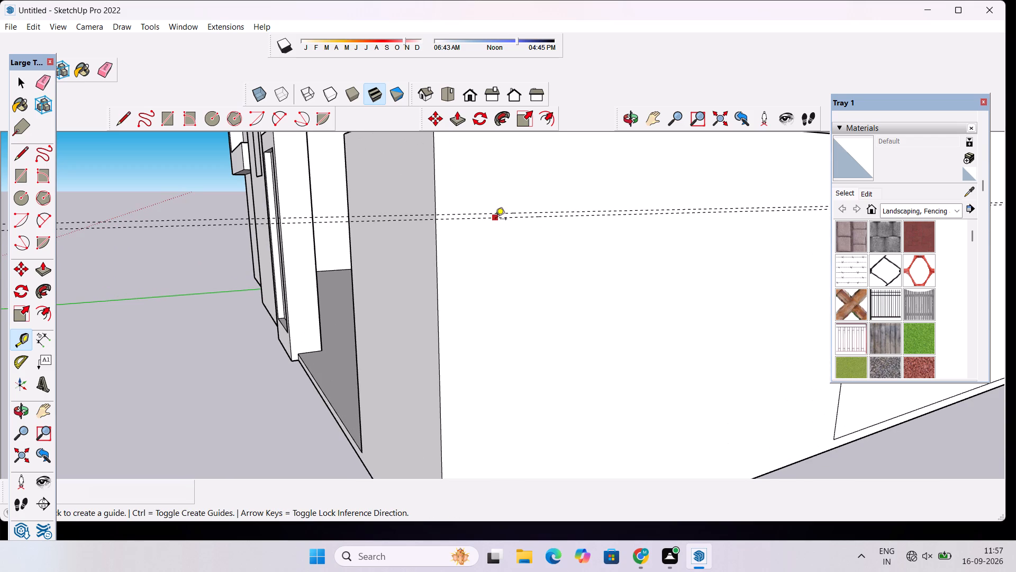
scroll(483, 221, "down", 2)
scroll(483, 221, "up", 2)
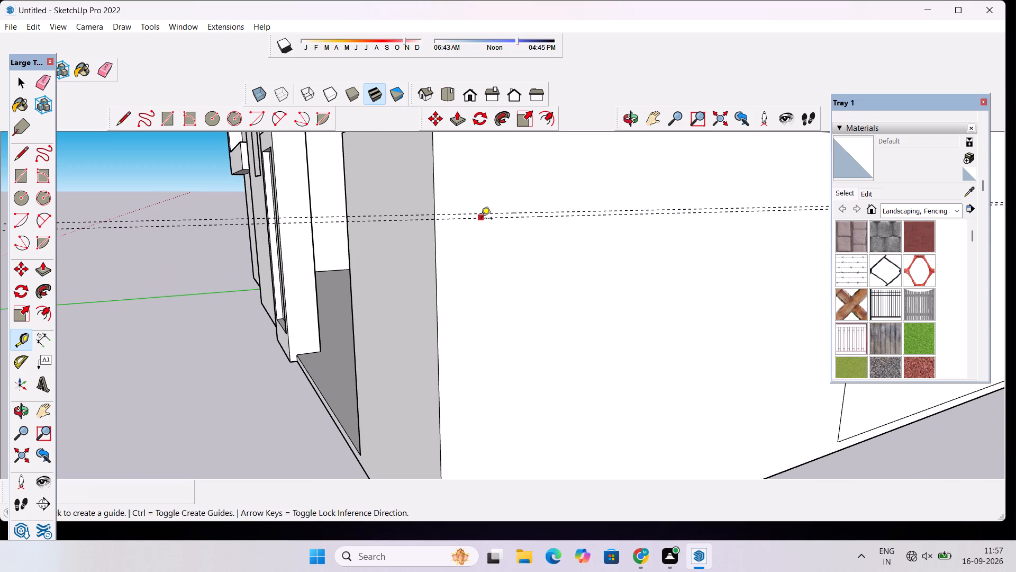
left_click(481, 219)
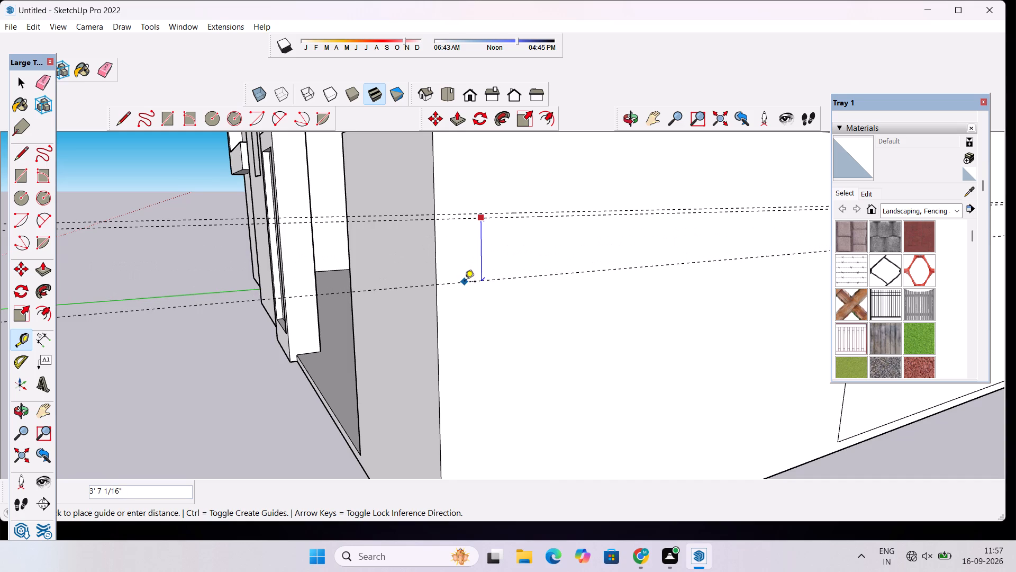
type("3'")
key("Return")
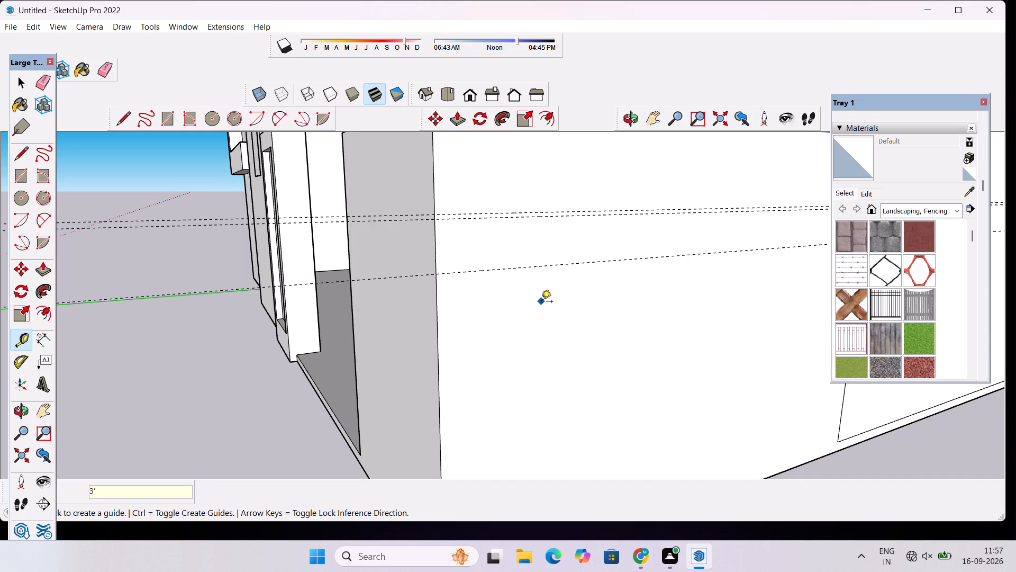
Examine the spacing of the guides across the porch's low side wall, up close and against the whole building.
scroll(541, 302, "down", 5)
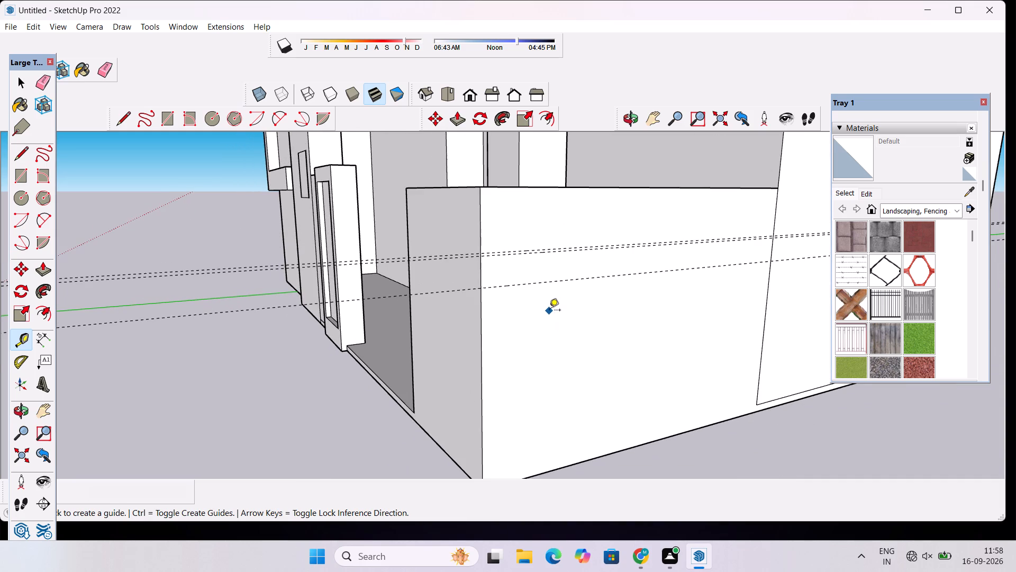
scroll(549, 311, "down", 14)
scroll(558, 231, "up", 5)
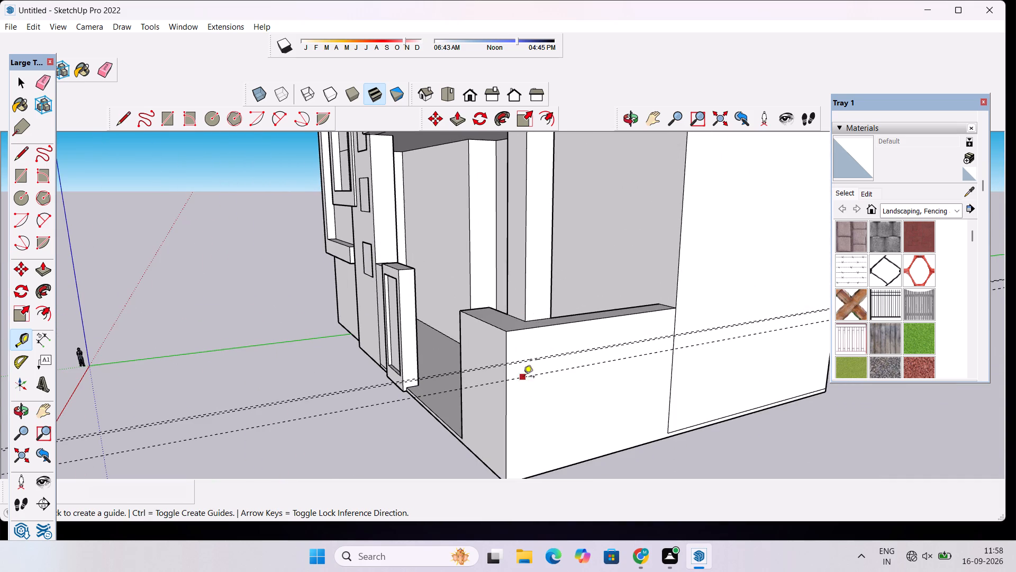
scroll(529, 435, "up", 4)
scroll(518, 358, "up", 5)
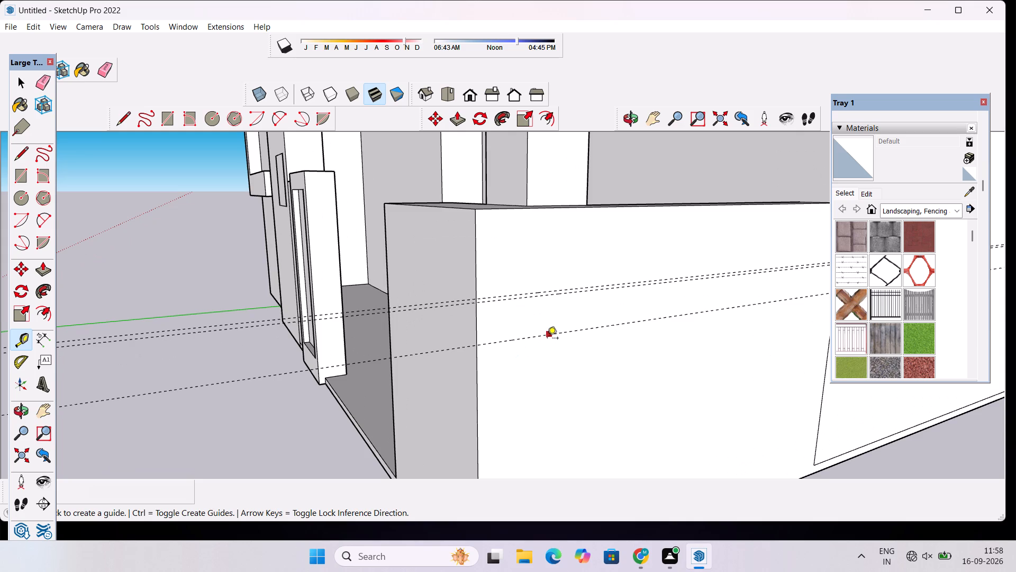
scroll(547, 343, "down", 10)
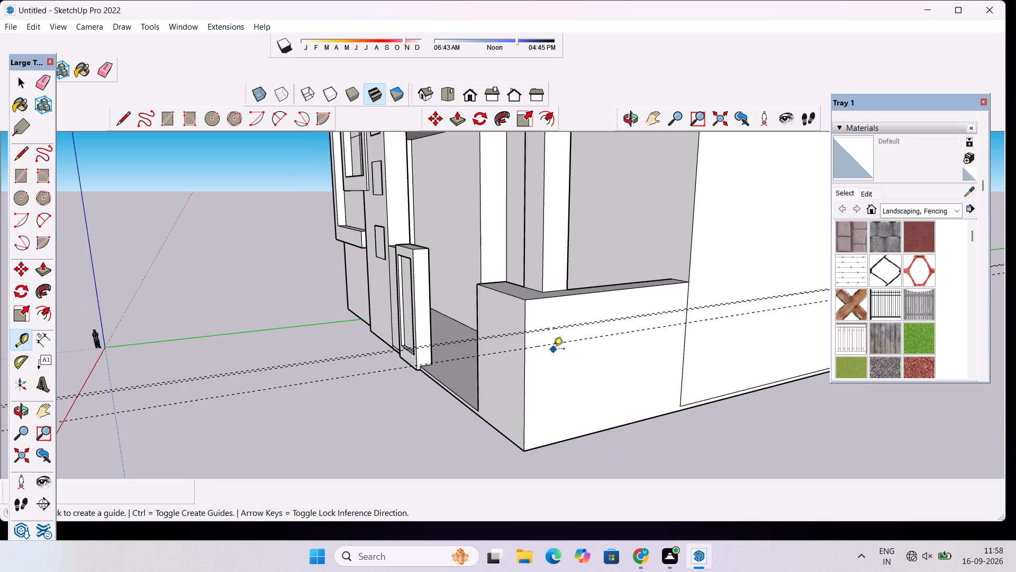
scroll(554, 350, "down", 11)
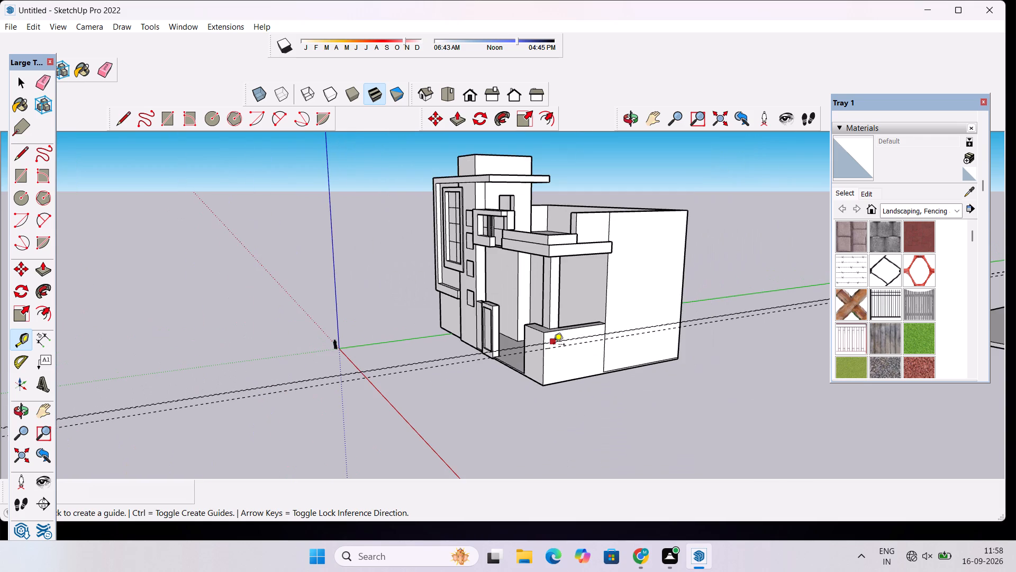
scroll(552, 315, "up", 4)
Examine the whole building from above, from the front and around its side and rear walls.
left_click(630, 128)
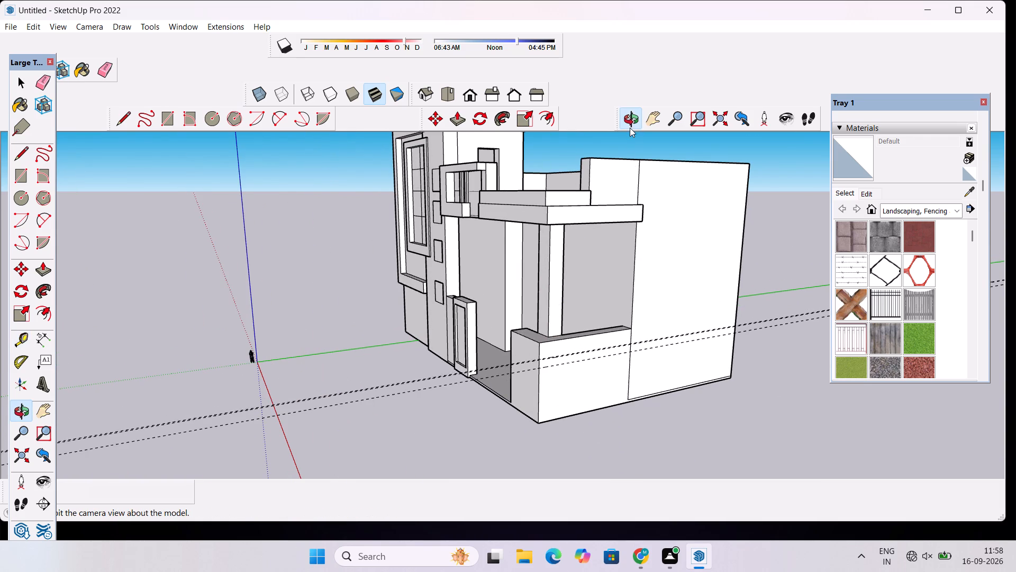
left_click_drag(505, 236, 327, 372)
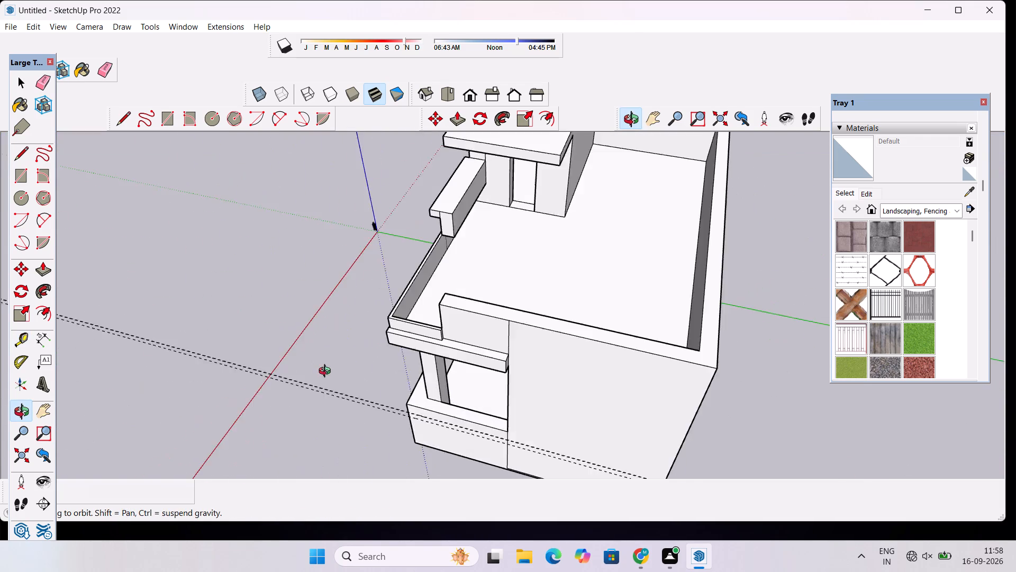
left_click_drag(327, 372, 419, 379)
scroll(421, 361, "down", 5)
left_click_drag(423, 360, 539, 331)
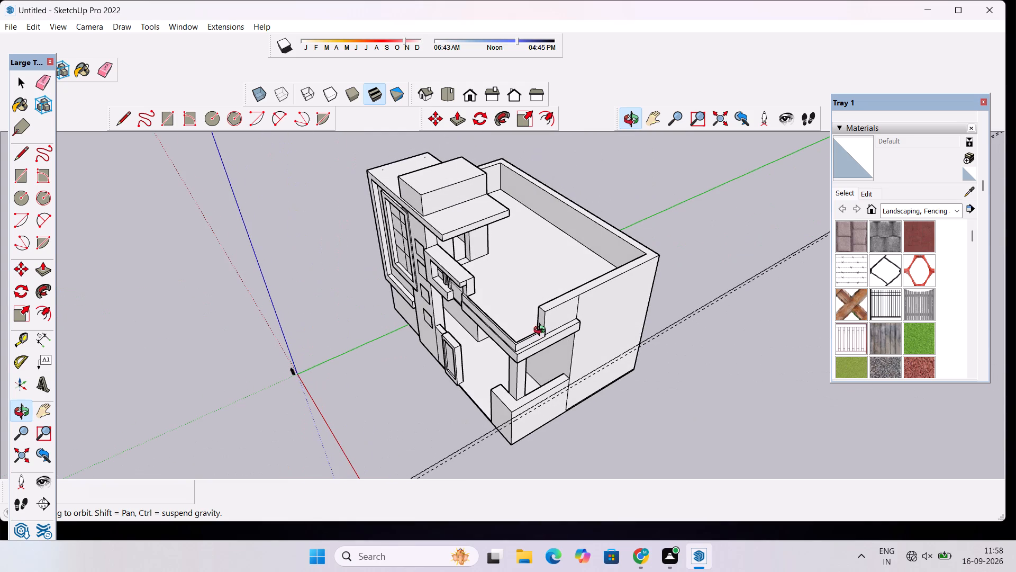
scroll(541, 326, "down", 5)
left_click_drag(439, 344, 542, 263)
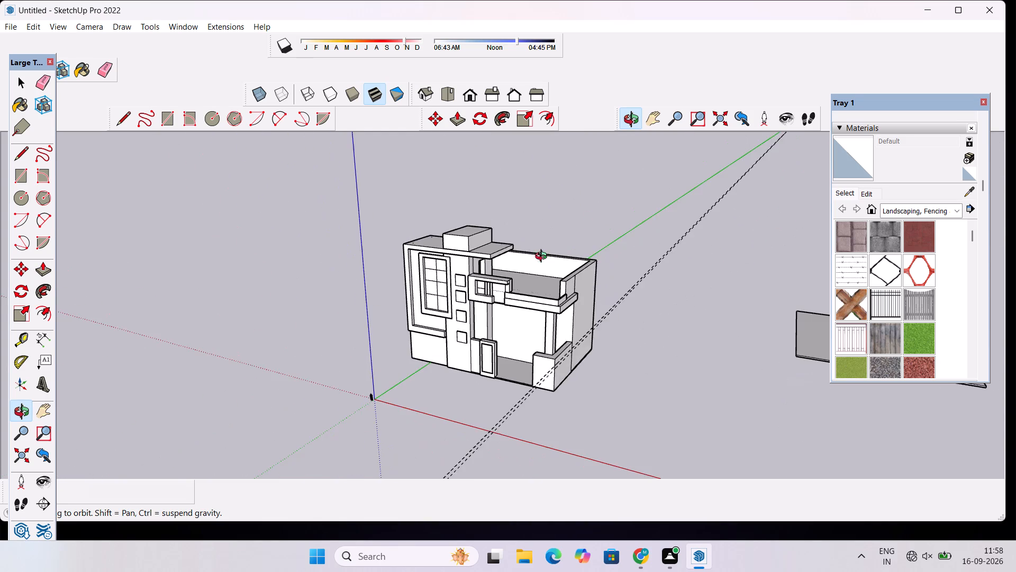
scroll(484, 271, "up", 5)
left_click_drag(554, 305, 510, 319)
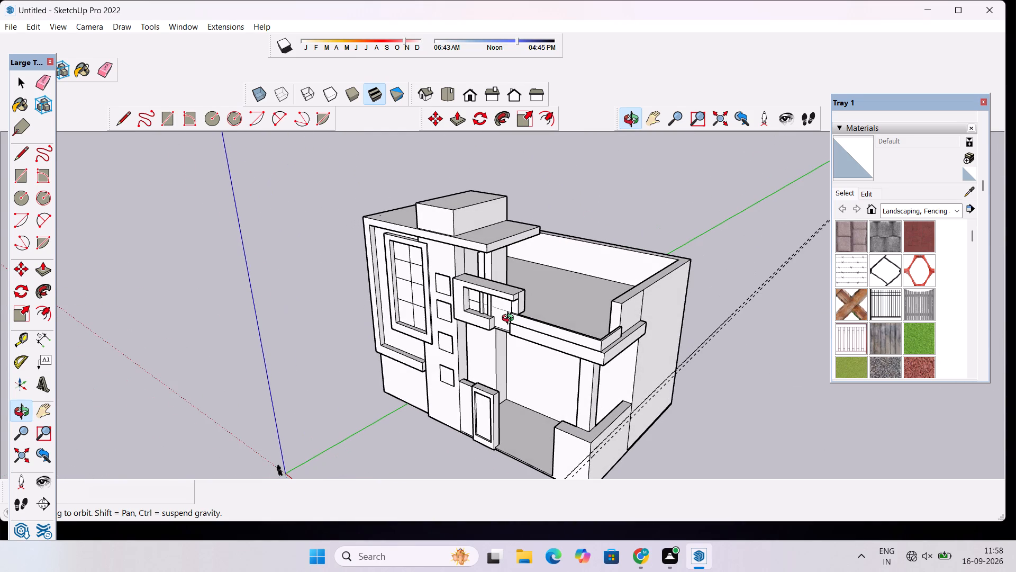
scroll(491, 297, "down", 3)
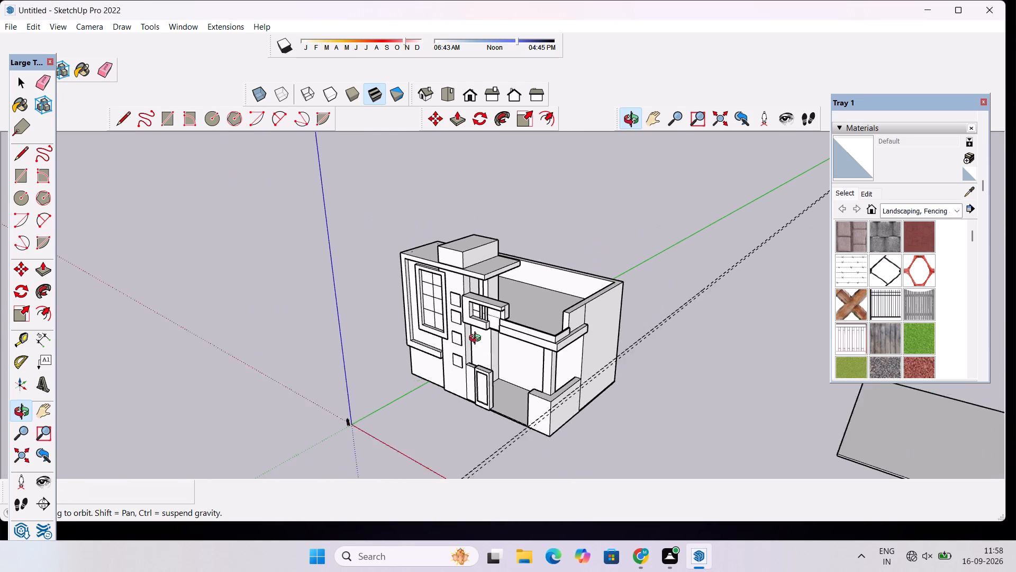
scroll(477, 339, "down", 2)
scroll(471, 368, "up", 5)
scroll(456, 412, "up", 4)
left_click_drag(444, 382, 862, 324)
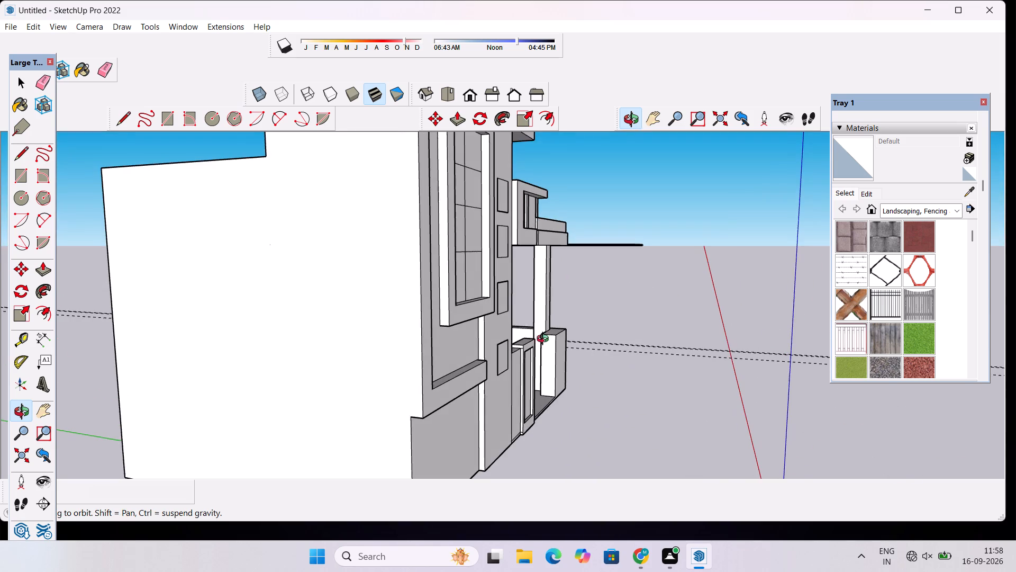
left_click_drag(441, 331, 301, 315)
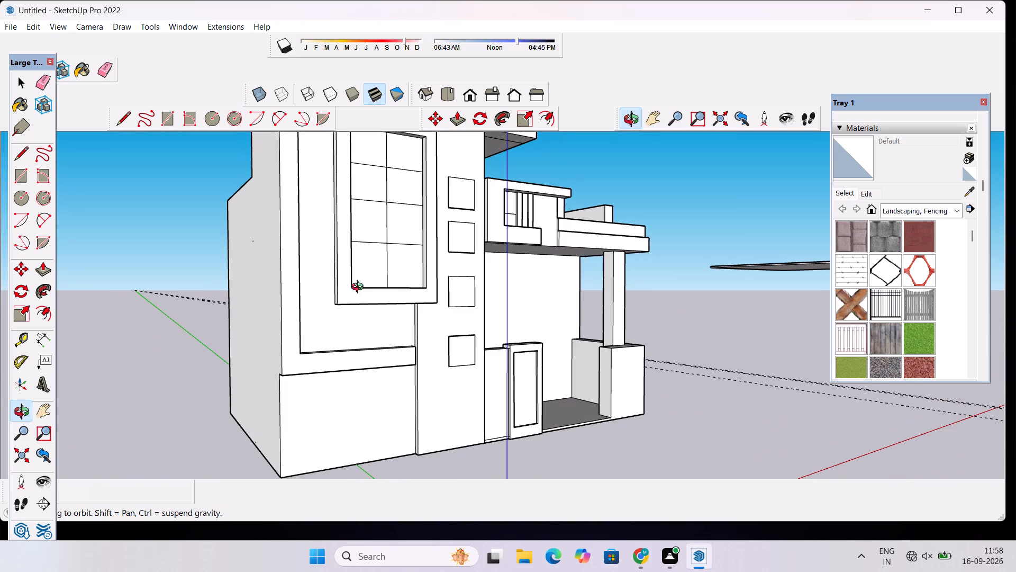
left_click_drag(381, 287, 632, 337)
scroll(431, 309, "down", 7)
left_click_drag(326, 320, 580, 297)
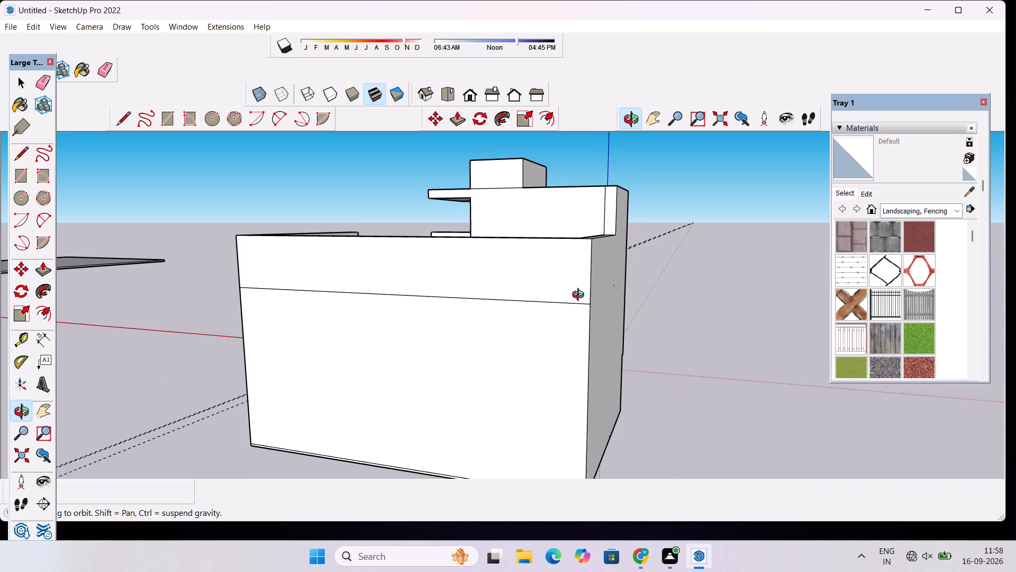
Erase the horizontal line running across the building's tall rear wall.
key("e")
left_click_drag(469, 269, 467, 305)
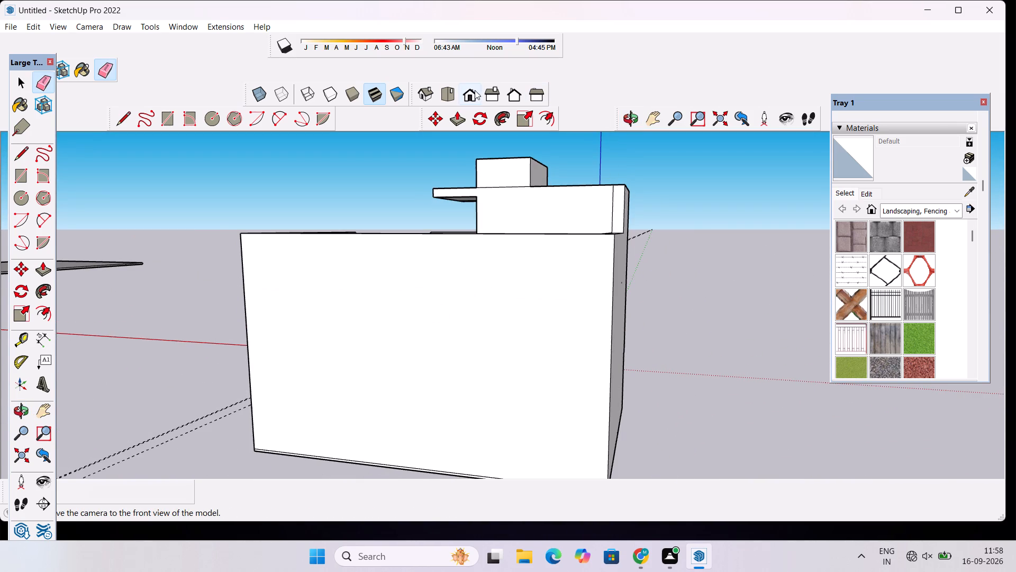
Examine the front of the building and the guides across the porch's low side wall, up close and from several angles.
left_click(472, 92)
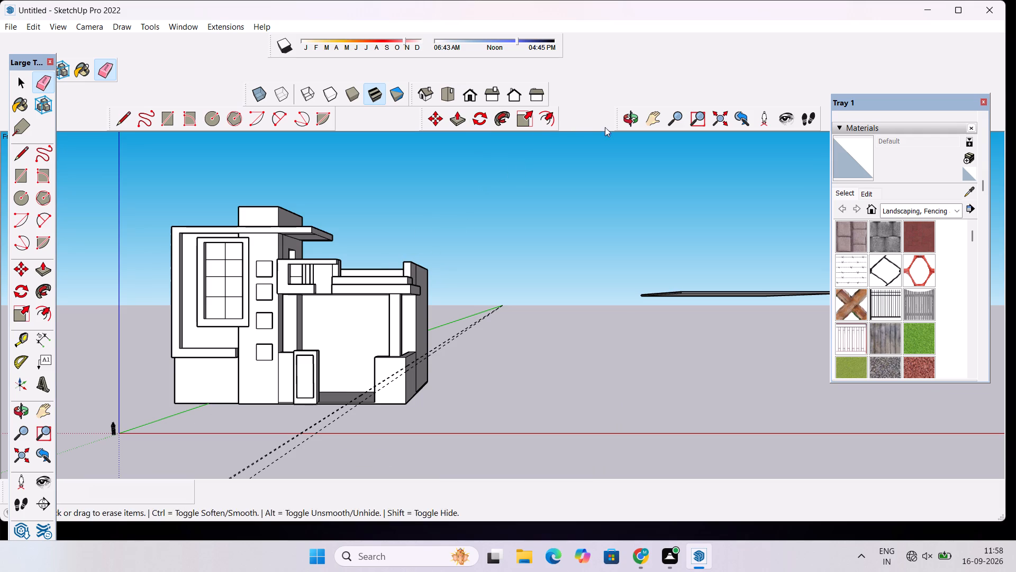
left_click(627, 124)
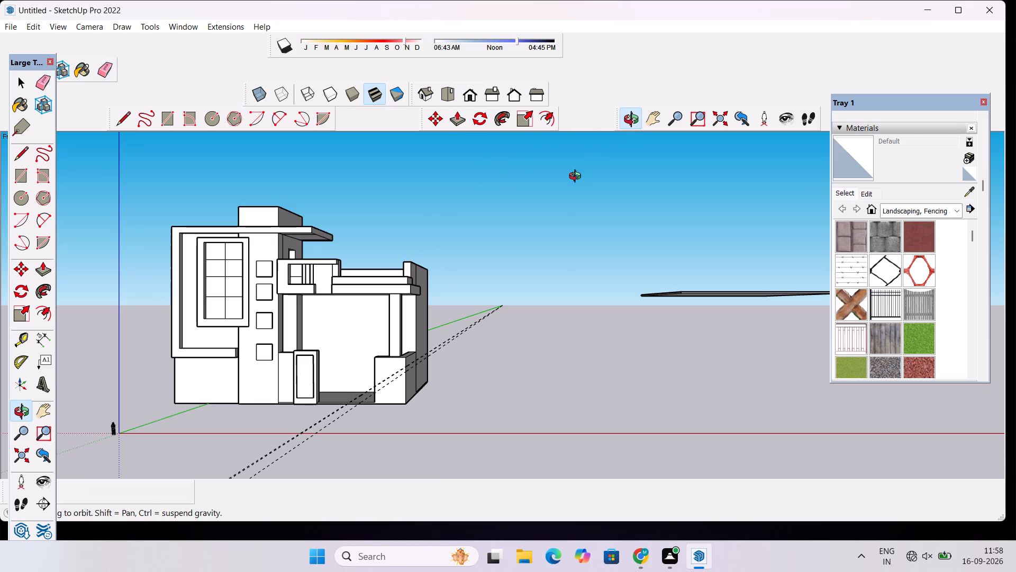
left_click_drag(447, 260, 601, 225, "shift")
scroll(601, 225, "down", 7)
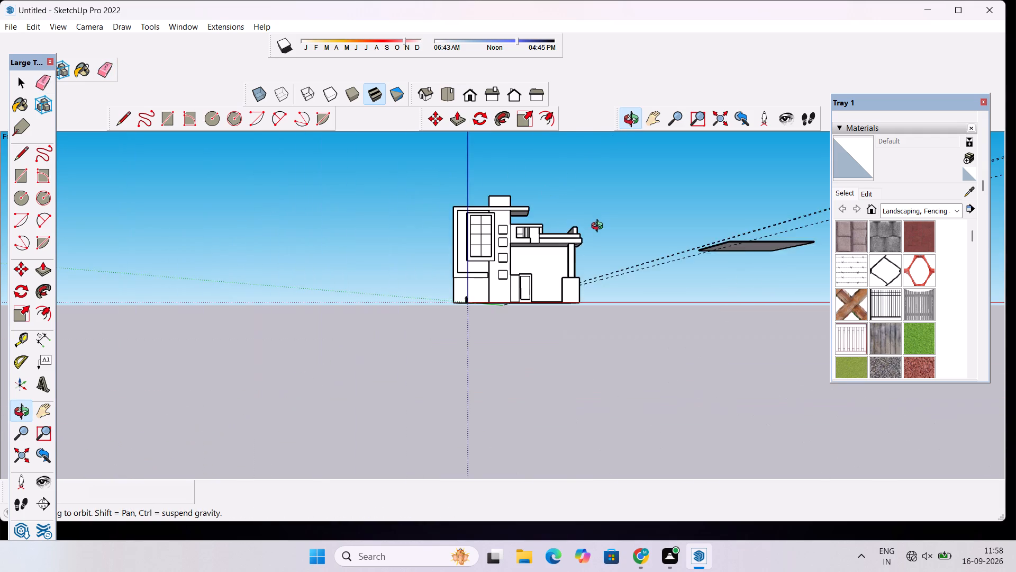
left_click_drag(593, 249, 570, 347)
scroll(568, 319, "up", 3)
left_click_drag(633, 308, 502, 307)
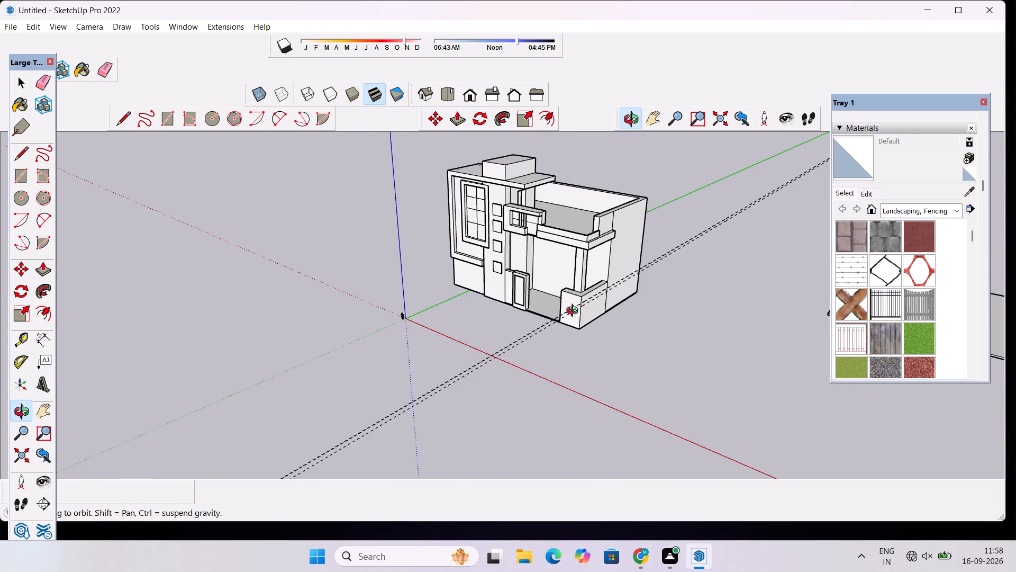
scroll(582, 312, "up", 5)
left_click_drag(636, 312, 557, 298)
scroll(598, 309, "up", 6)
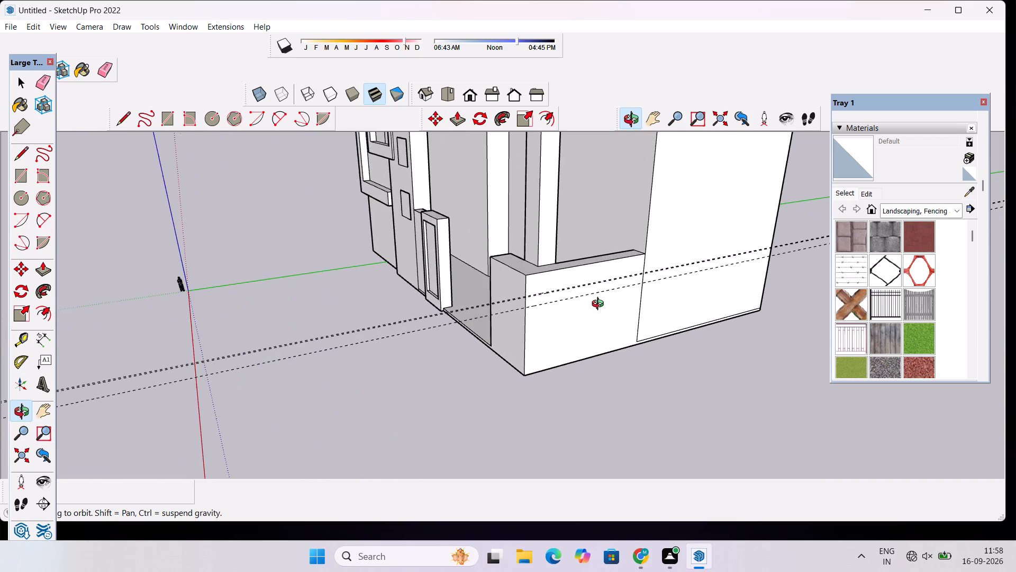
scroll(600, 305, "up", 1)
left_click_drag(600, 305, 557, 287)
scroll(551, 285, "up", 3)
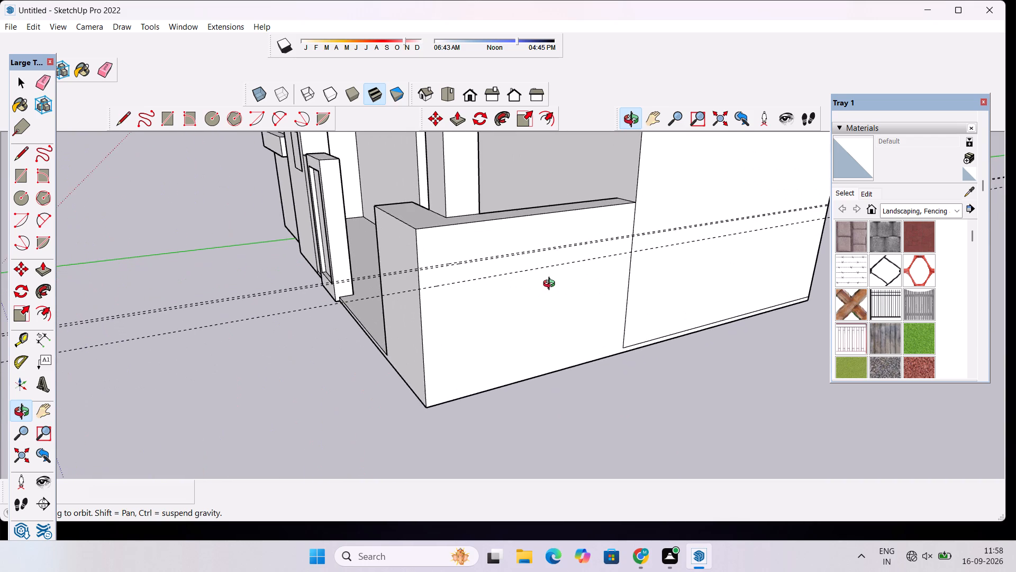
left_click_drag(578, 300, 506, 275)
scroll(488, 257, "up", 4)
left_click_drag(469, 255, 530, 267)
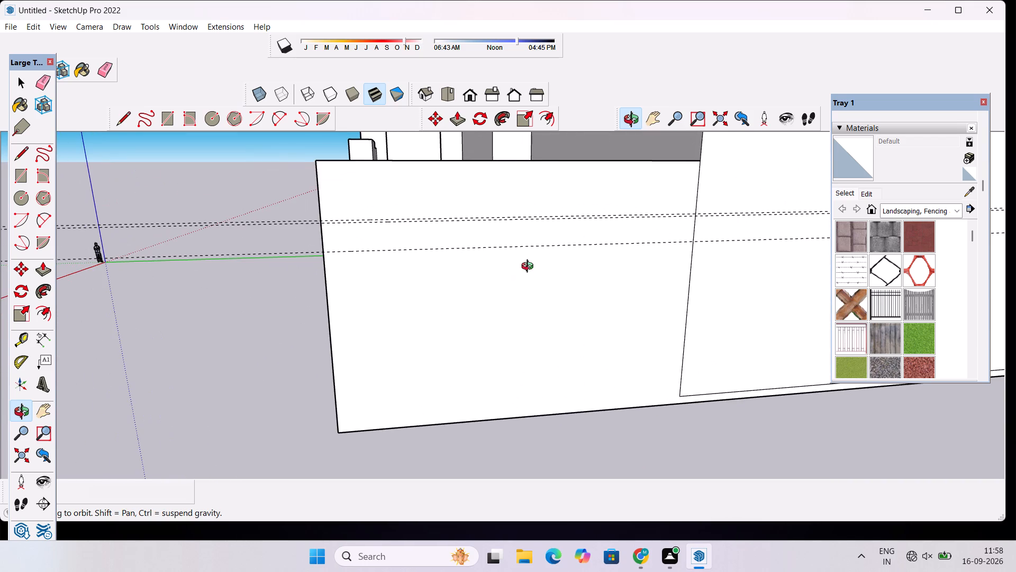
scroll(552, 221, "down", 3)
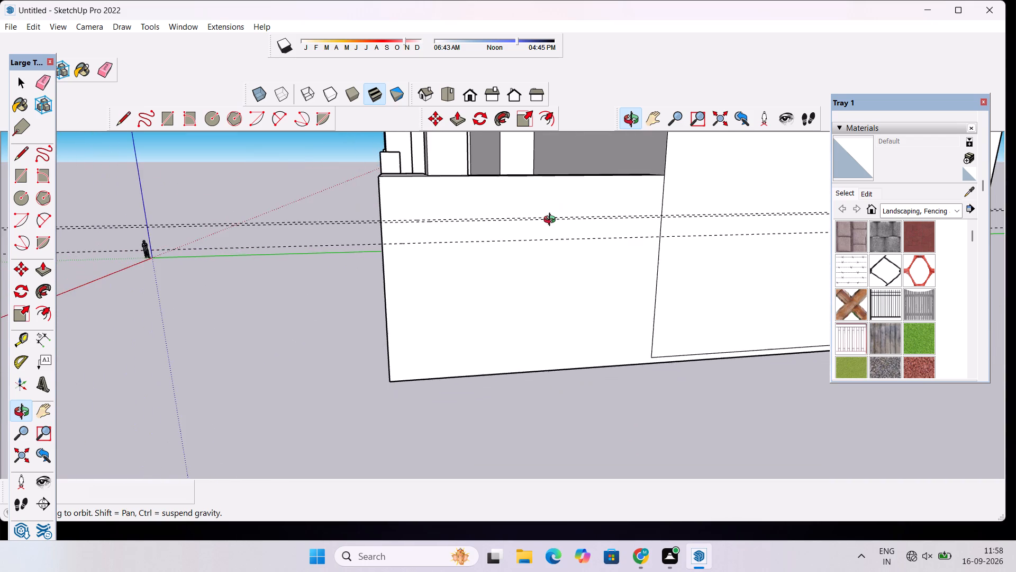
left_click_drag(536, 228, 578, 235)
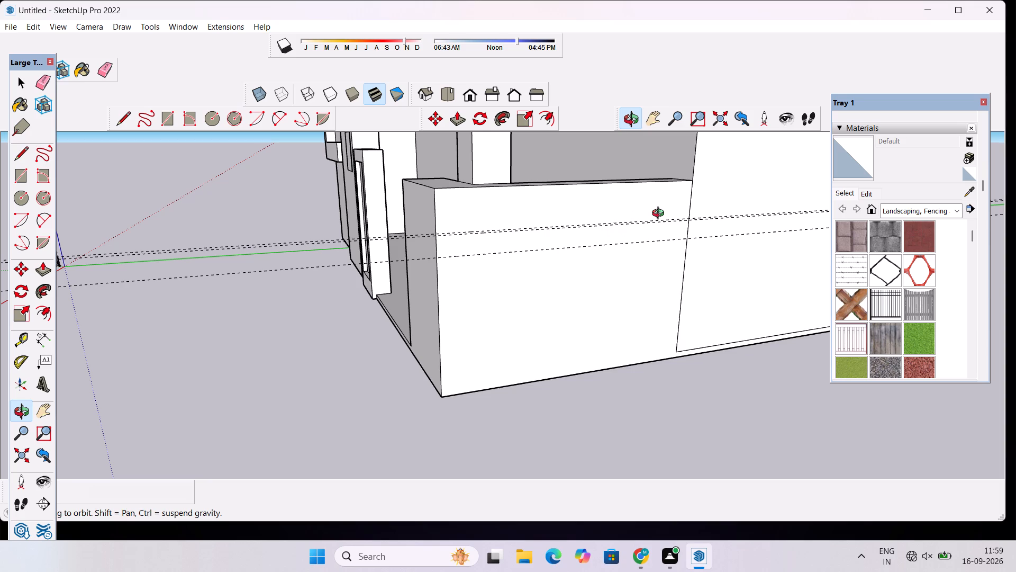
scroll(687, 230, "down", 2)
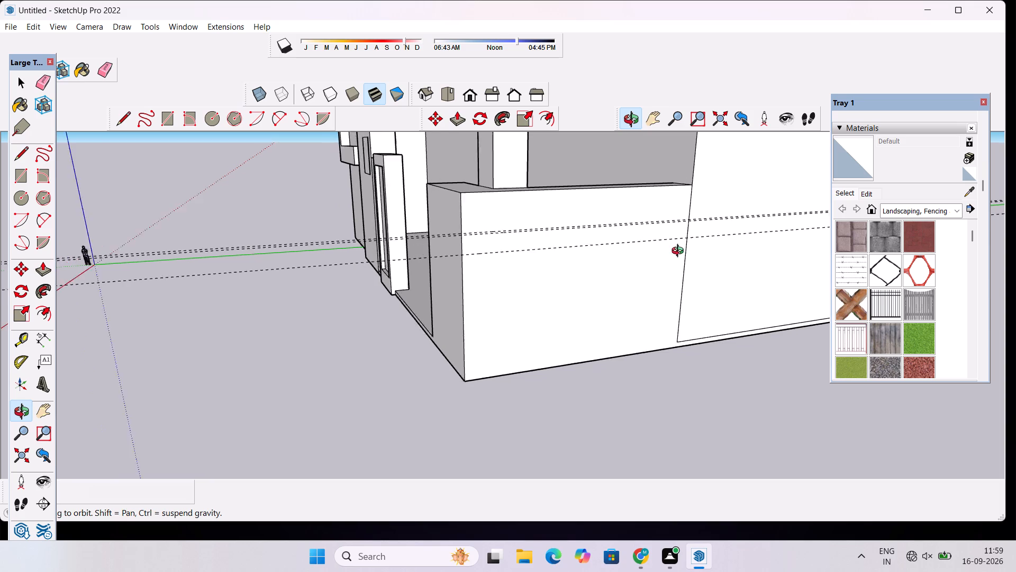
scroll(680, 252, "down", 2)
scroll(628, 261, "up", 2)
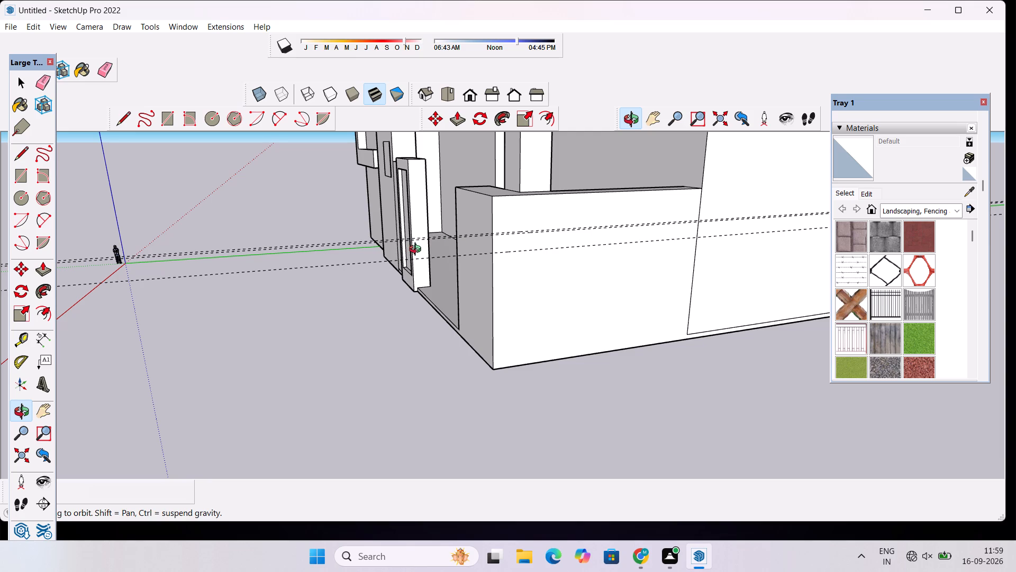
scroll(461, 292, "down", 5)
scroll(500, 267, "up", 6)
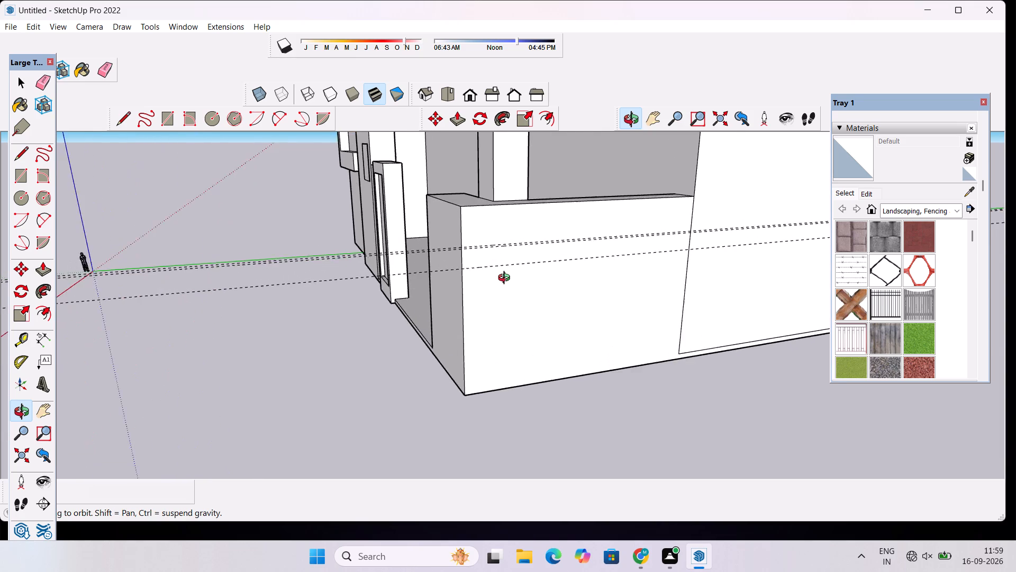
Offset a guide 3" below the single lowest guide on the porch's low side wall.
scroll(506, 279, "up", 6)
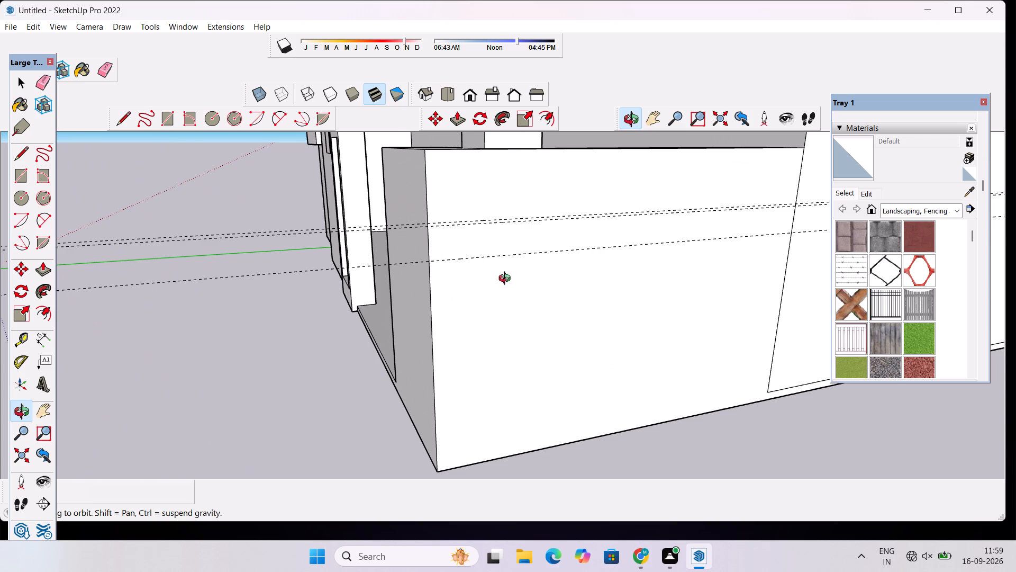
key("t")
scroll(508, 281, "up", 4)
left_click(526, 238)
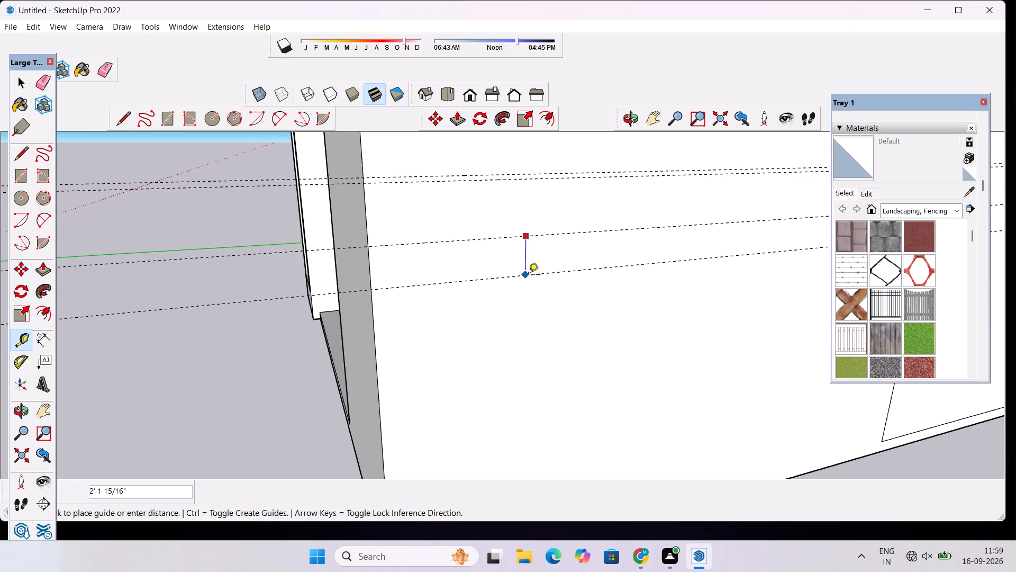
type("3\"")
key("Return")
scroll(533, 274, "down", 3)
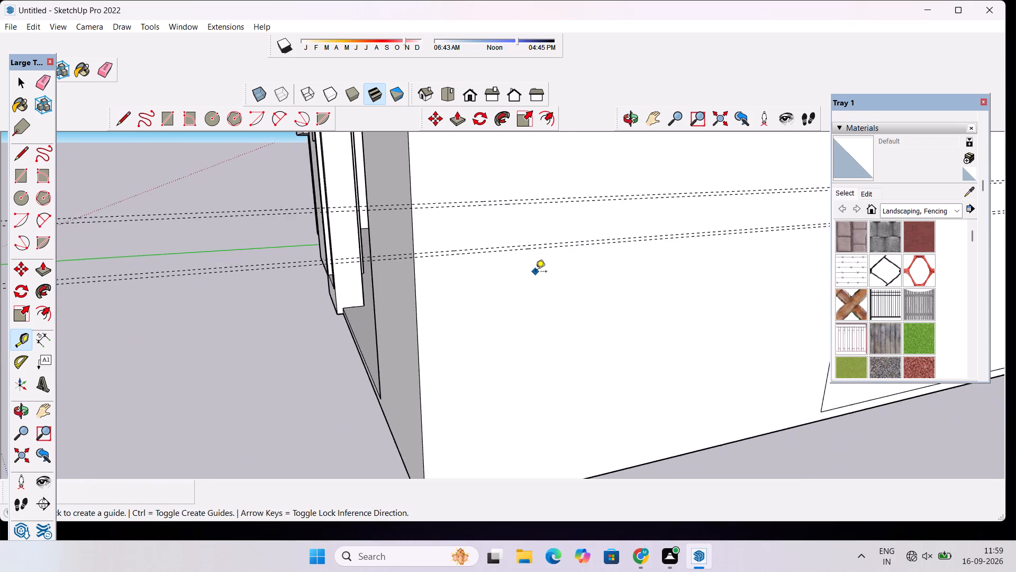
scroll(536, 272, "down", 2)
Place another guide 3' below the second pair of guides on the low side wall.
scroll(552, 272, "up", 6)
left_click(588, 234)
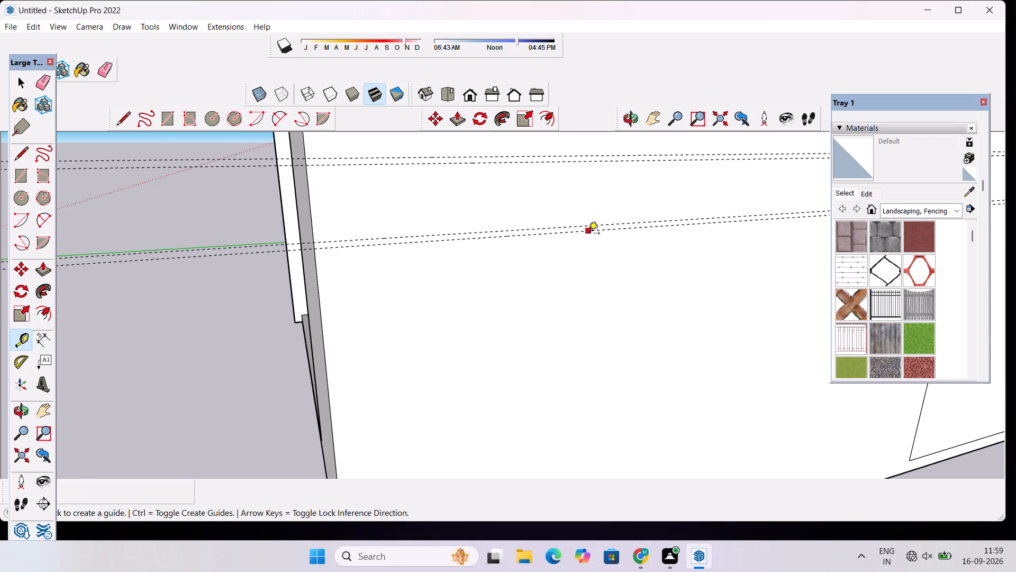
scroll(595, 299, "down", 1)
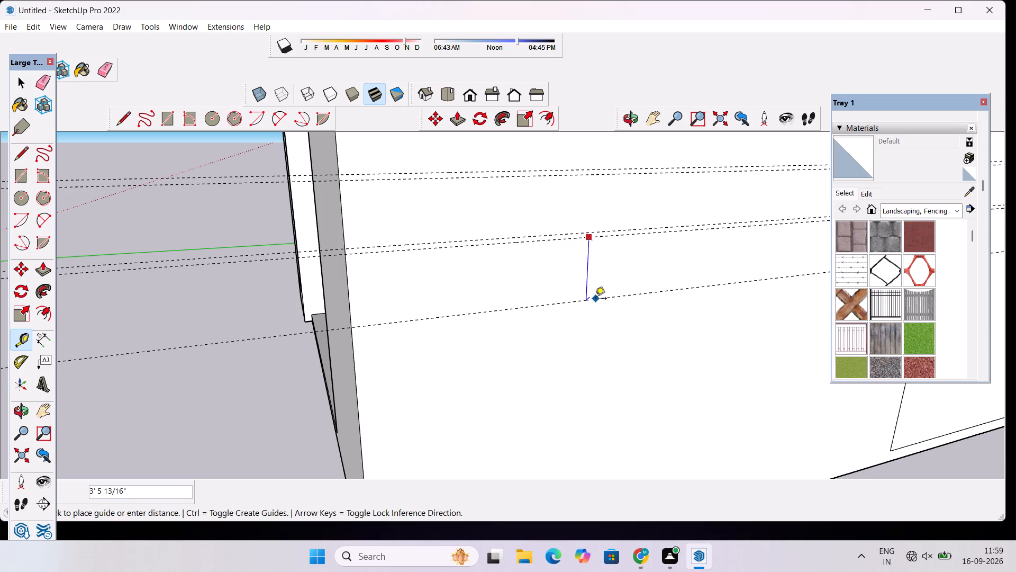
type("3'")
key("Return")
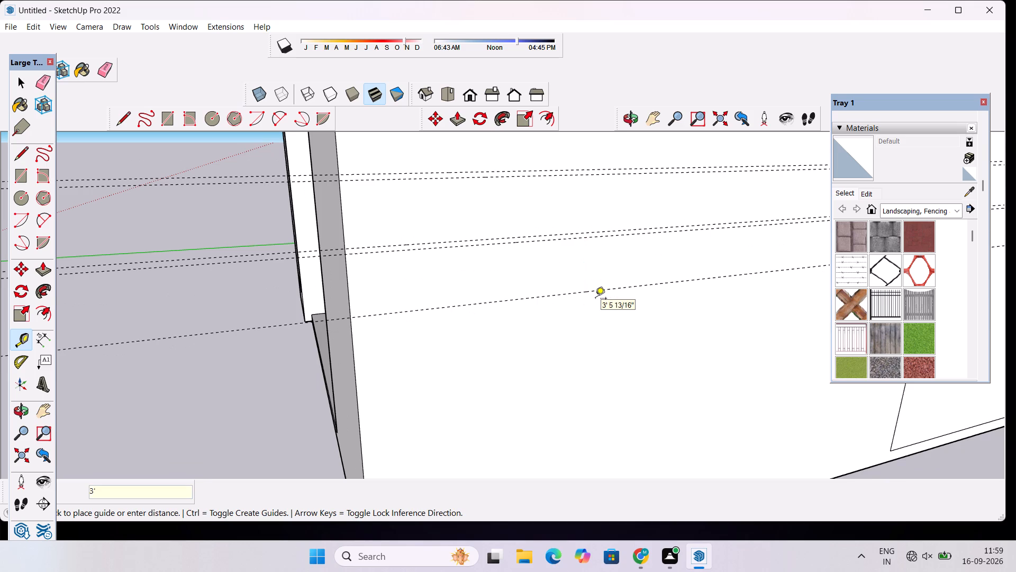
Offset a guide 3" below the lowest guide to complete the third pair on the low side wall.
scroll(538, 278, "down", 6)
scroll(521, 321, "up", 4)
left_click(524, 274)
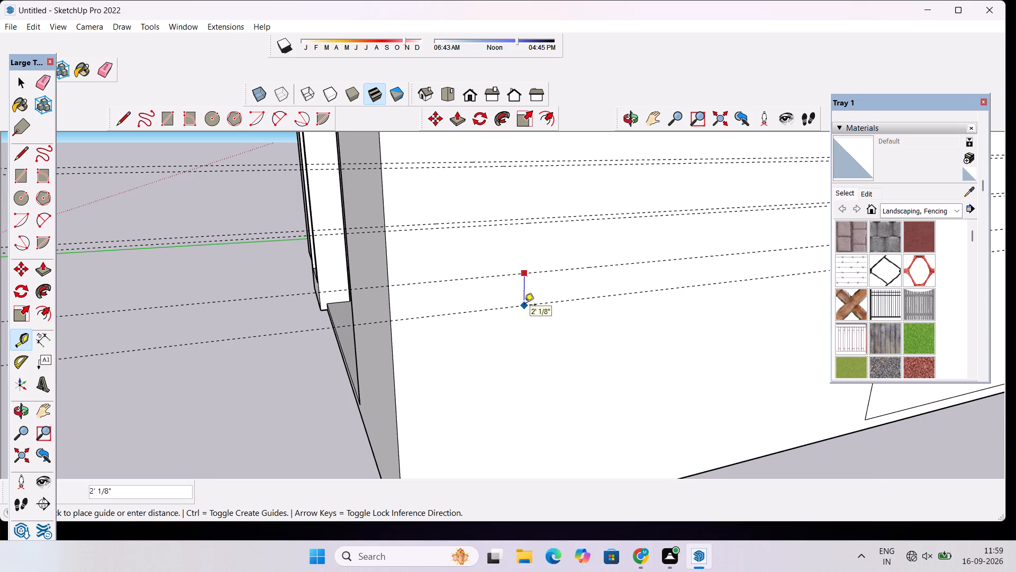
type("3\"")
key("Return")
scroll(525, 323, "down", 9)
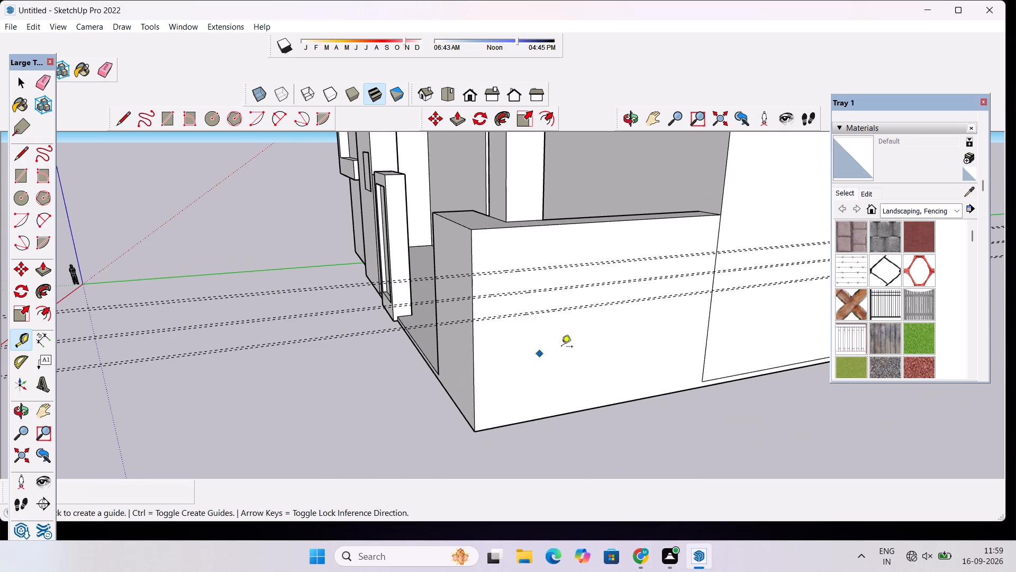
Place a guide on the low wall's front face 6' below its top edge, meeting the side face's uppermost guide at the corner.
left_click(628, 117)
left_click_drag(329, 324, 495, 334)
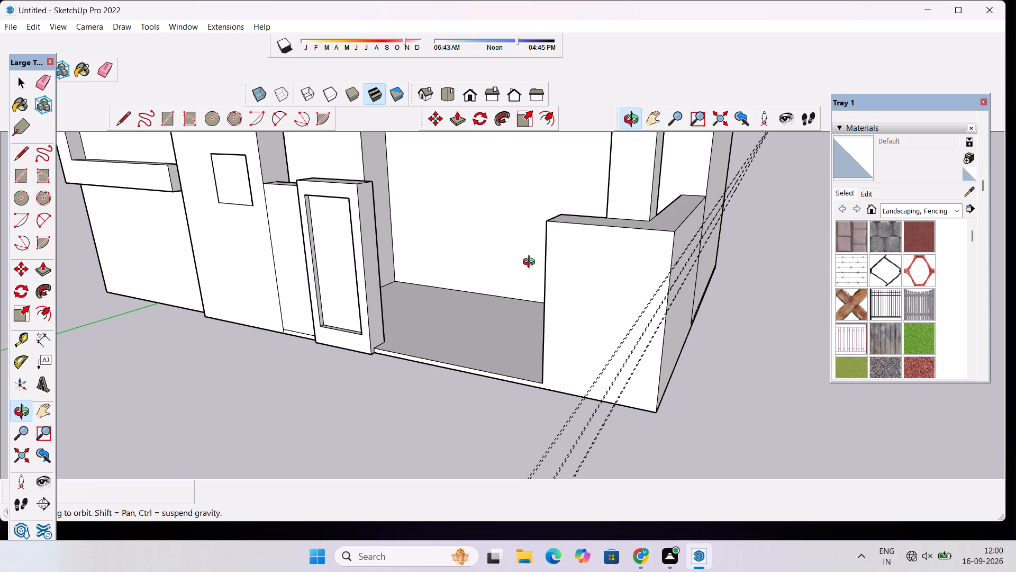
scroll(531, 263, "down", 2)
left_click_drag(554, 277, 604, 303)
scroll(646, 261, "up", 2)
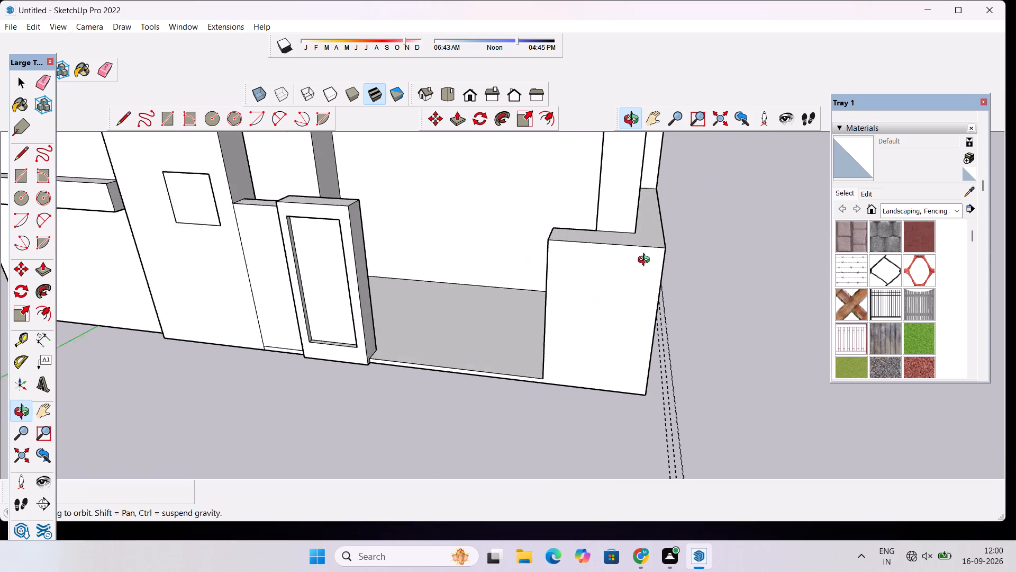
scroll(646, 261, "up", 2)
left_click_drag(647, 313, 497, 289)
scroll(495, 289, "up", 7)
key("t")
scroll(493, 265, "up", 2)
scroll(492, 220, "down", 7)
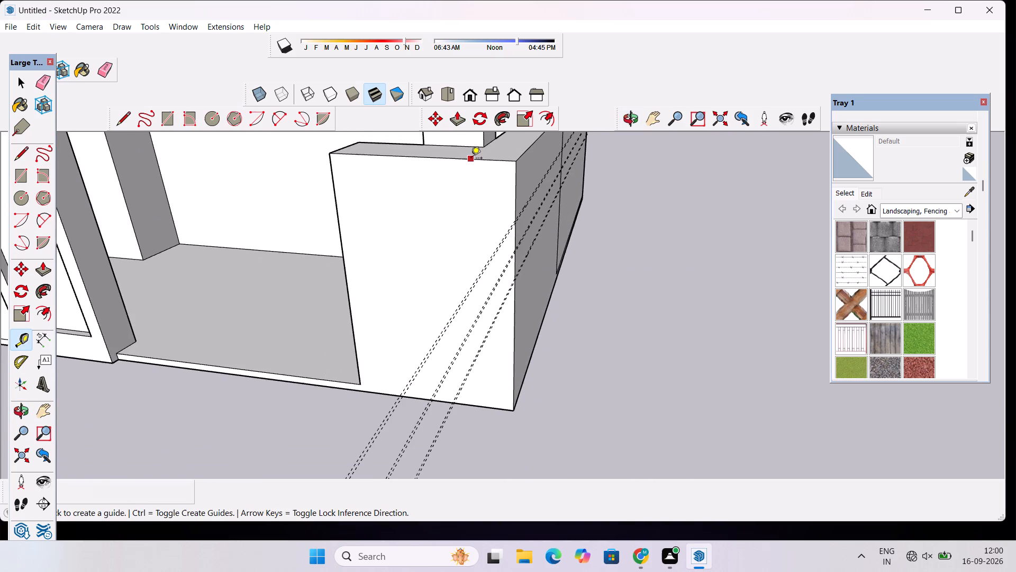
left_click(471, 159)
scroll(474, 205, "up", 7)
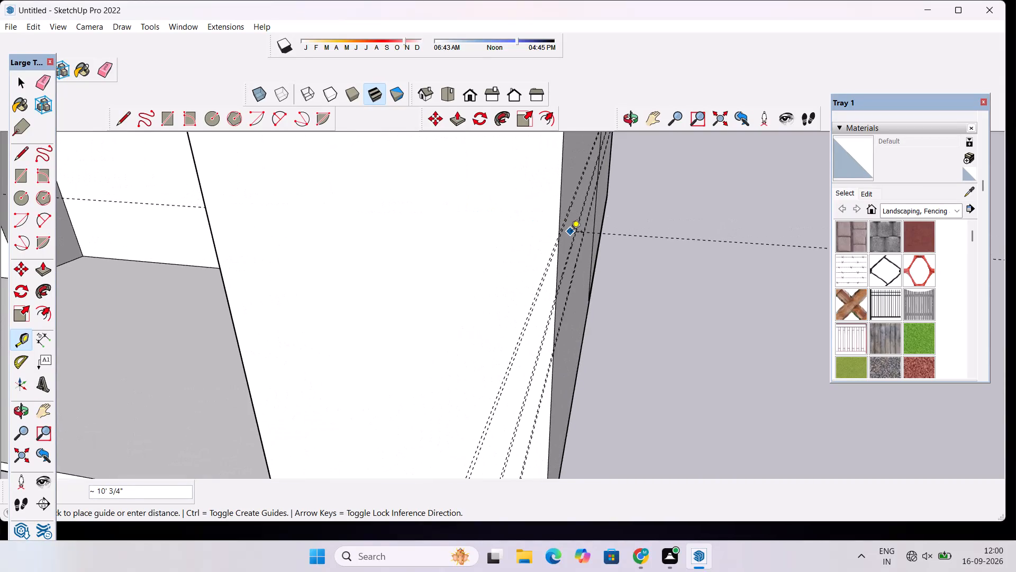
scroll(560, 233, "up", 8)
left_click(558, 241)
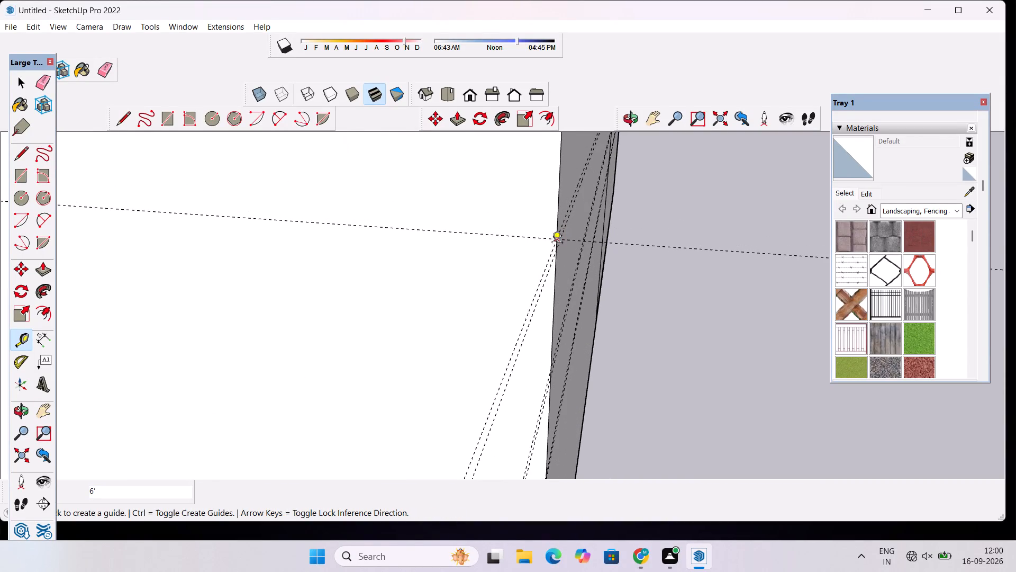
Place a second guide on the low wall's front face, level with the lower guide of the side face's first pair.
left_click(531, 239)
scroll(547, 254, "up", 7)
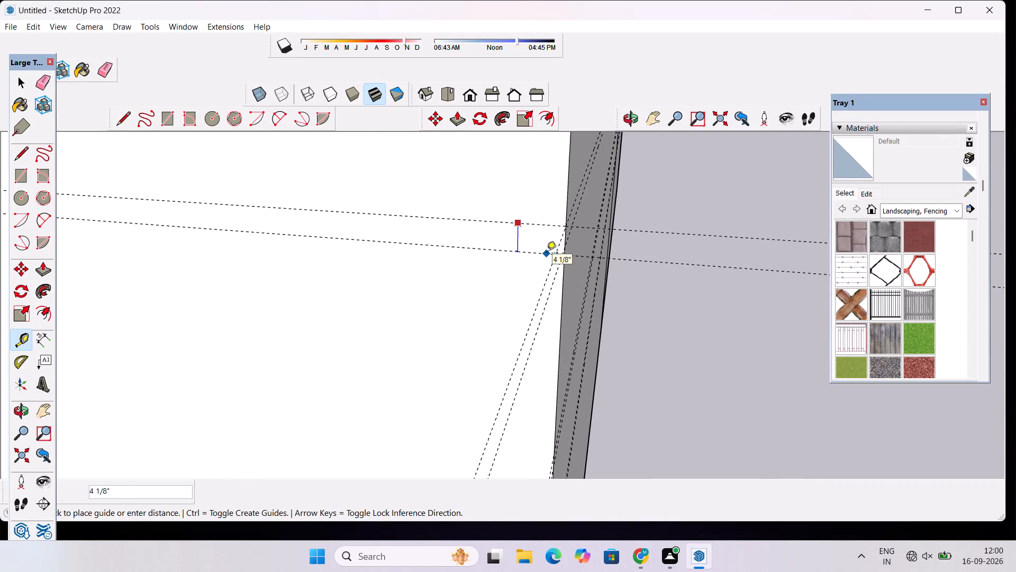
scroll(568, 239, "up", 5)
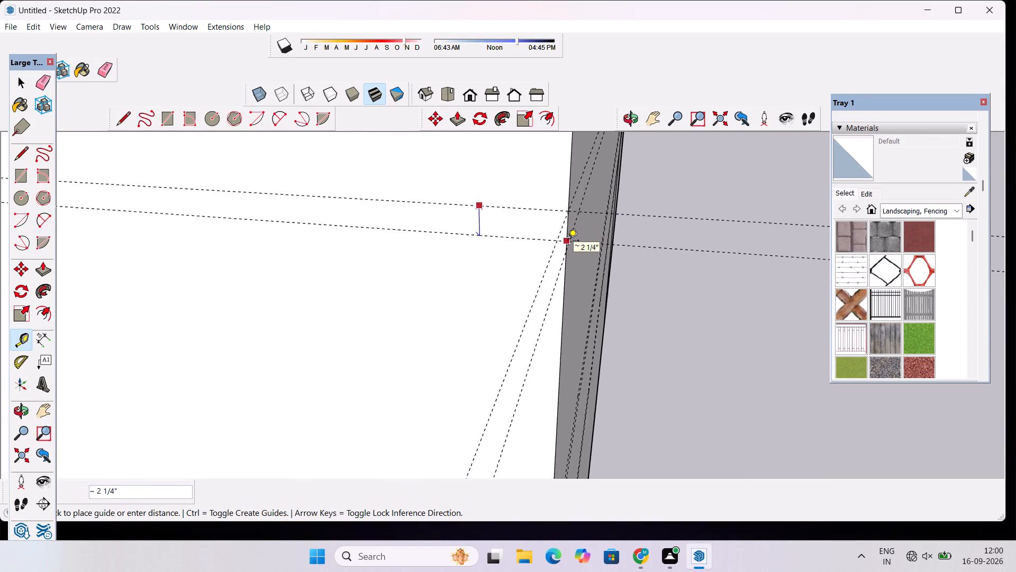
scroll(568, 242, "up", 1)
left_click(569, 255)
scroll(537, 213, "down", 7)
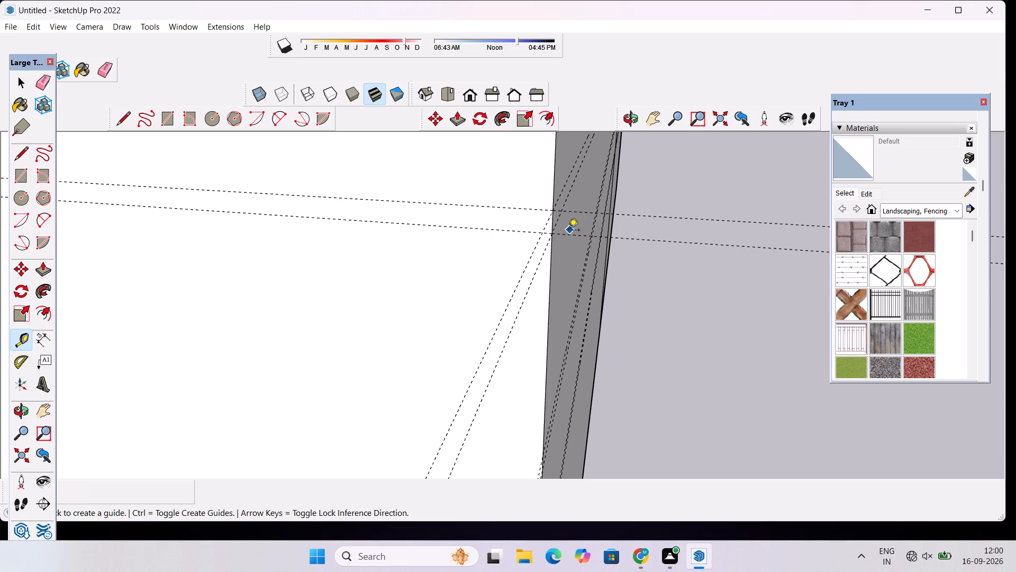
scroll(562, 201, "down", 9)
Place a guide on the front face about 3' below its first pair, meeting the side face's second pair's upper guide at the corner.
scroll(532, 256, "up", 3)
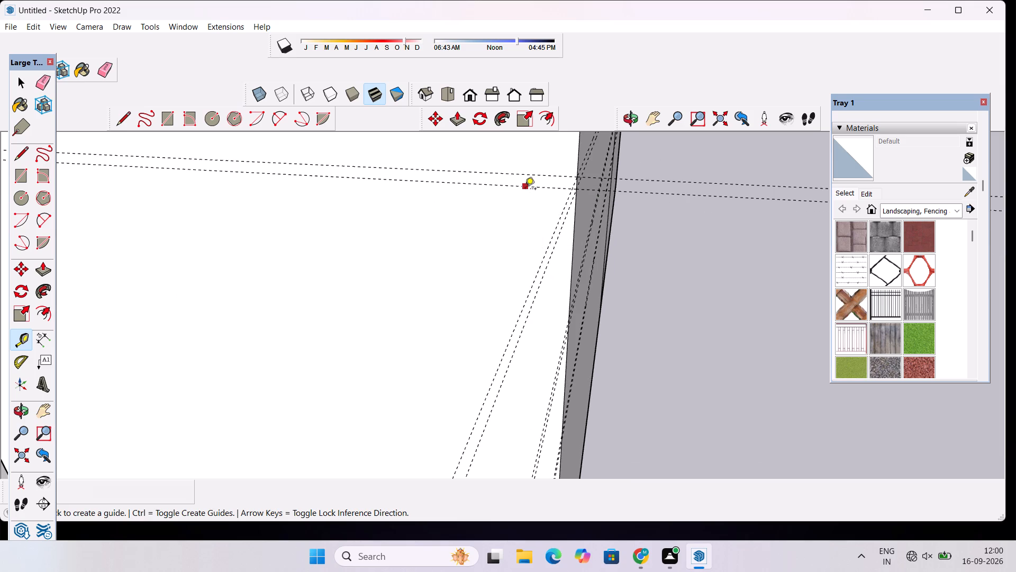
left_click(525, 189)
scroll(559, 310, "up", 5)
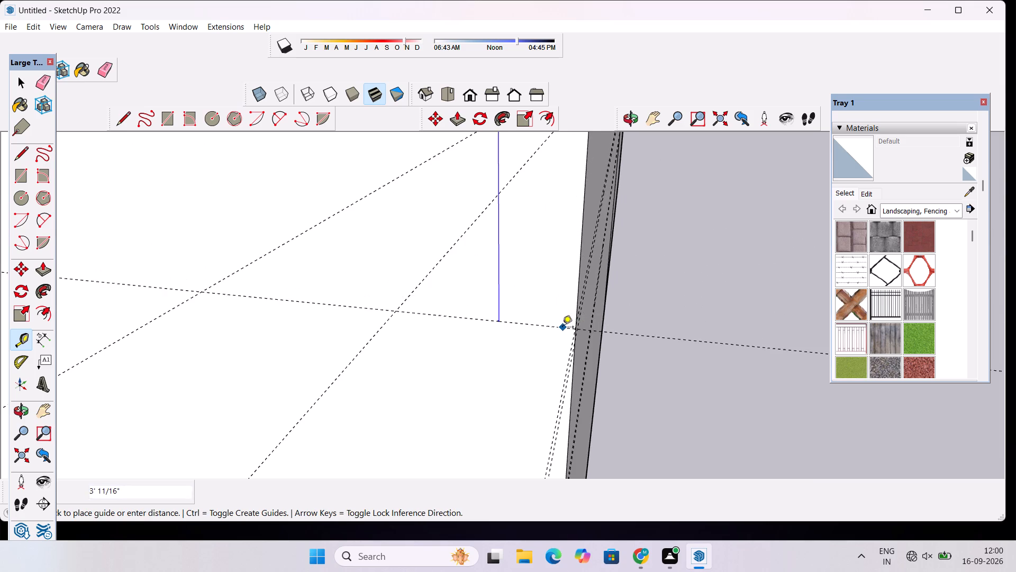
scroll(563, 328, "up", 3)
scroll(563, 328, "down", 18)
scroll(582, 340, "up", 8)
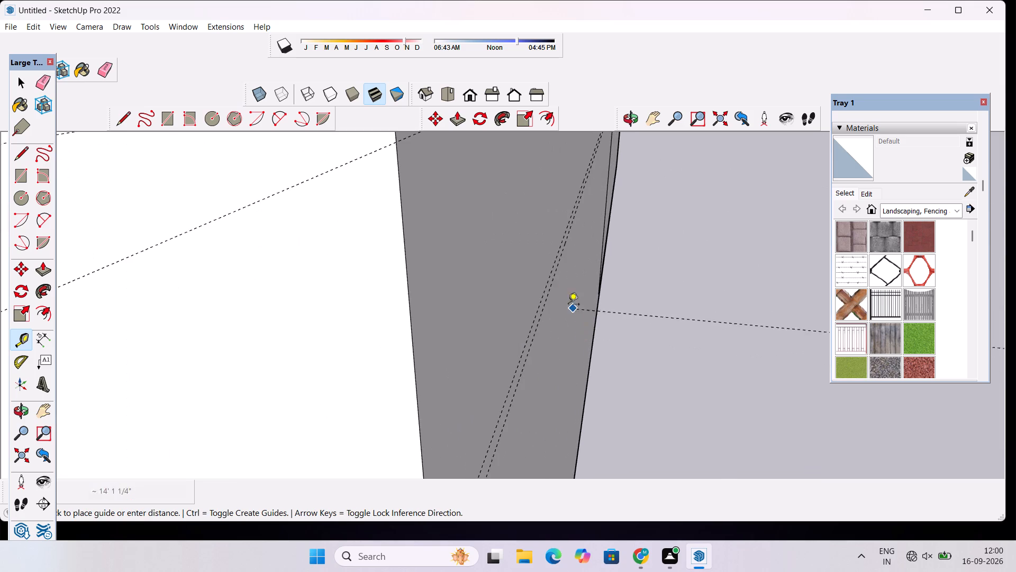
scroll(531, 285, "down", 5)
left_click(483, 212)
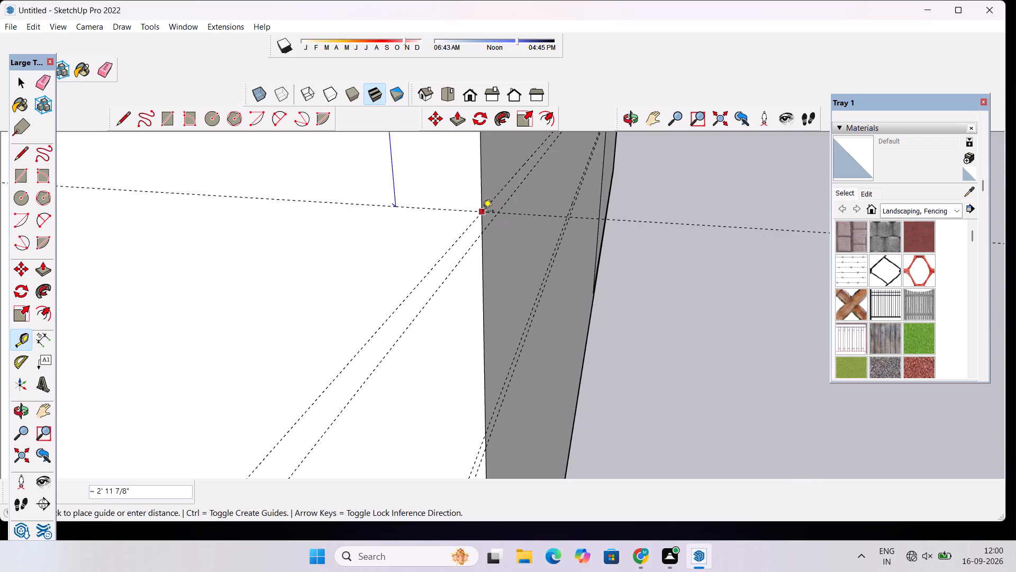
Place a second guide below the front face's newest guide, level with the lower guide of the side face's second pair.
left_click(480, 212)
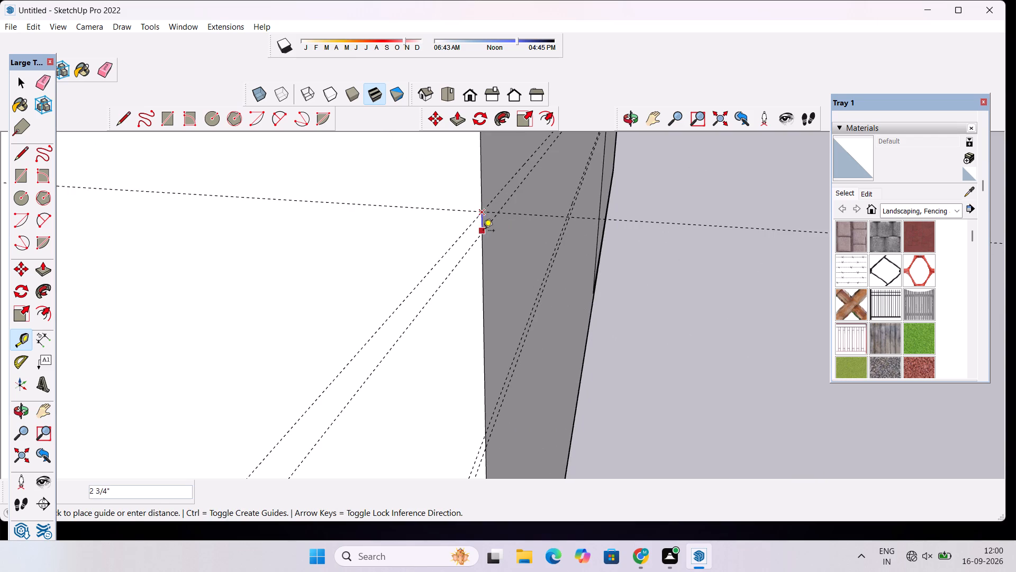
key("space")
type("t")
left_click(466, 214)
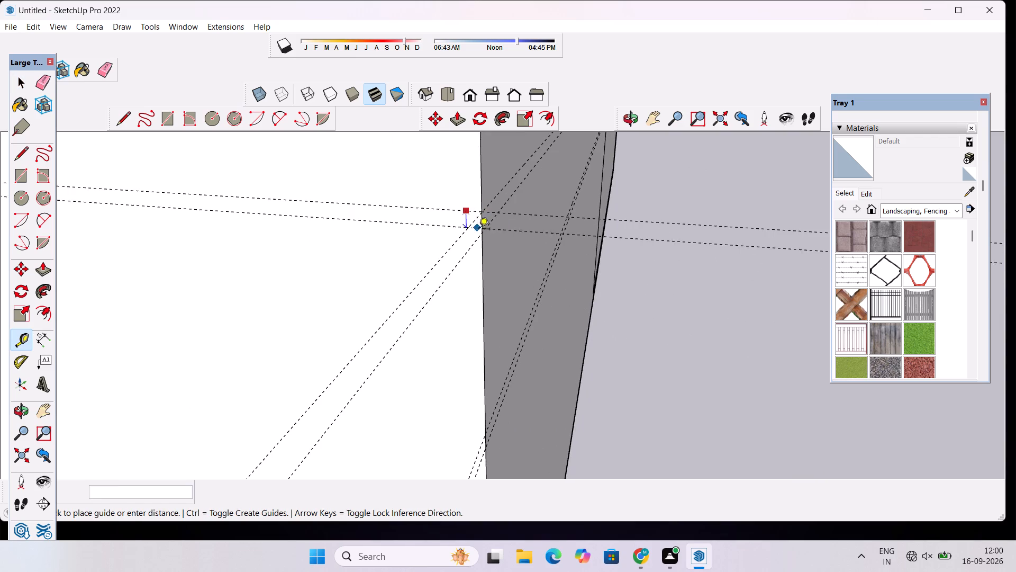
left_click(483, 236)
Place a third pair of guides on the front face, 3' below the second pair, meeting the side face's third pair at the corner.
scroll(483, 236, "down", 11)
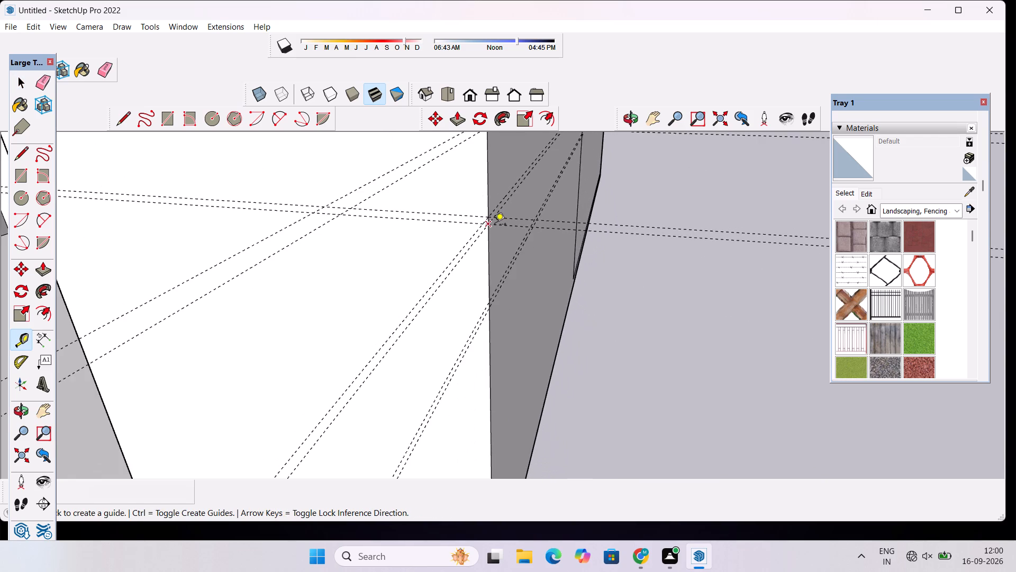
scroll(495, 225, "down", 4)
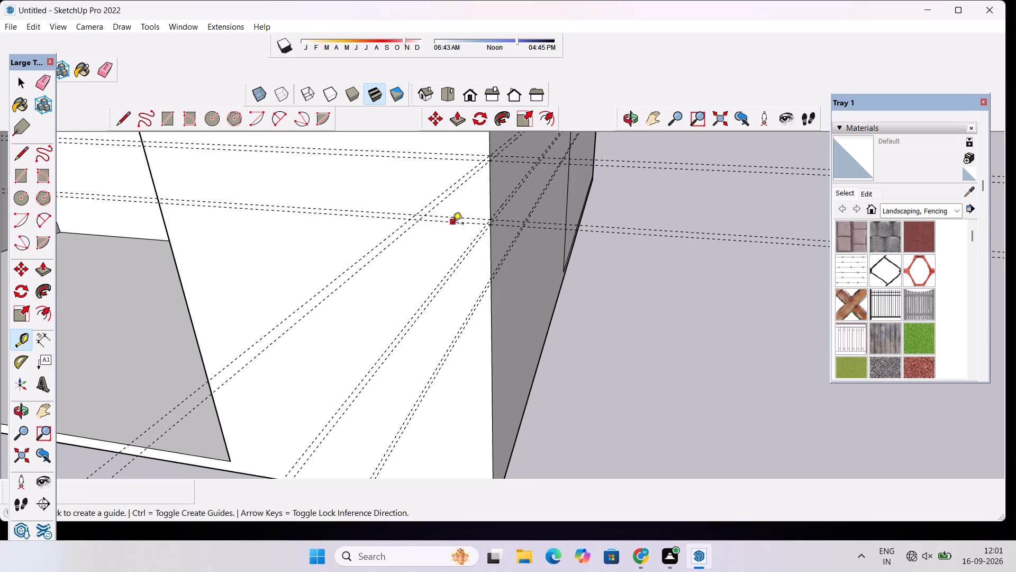
left_click(452, 225)
scroll(493, 287, "up", 7)
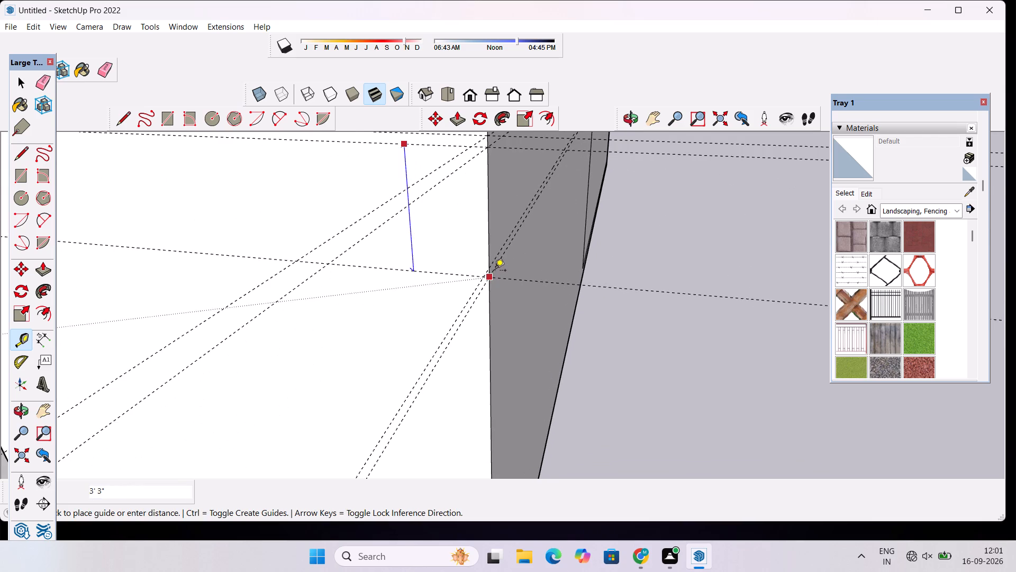
scroll(492, 266, "up", 8)
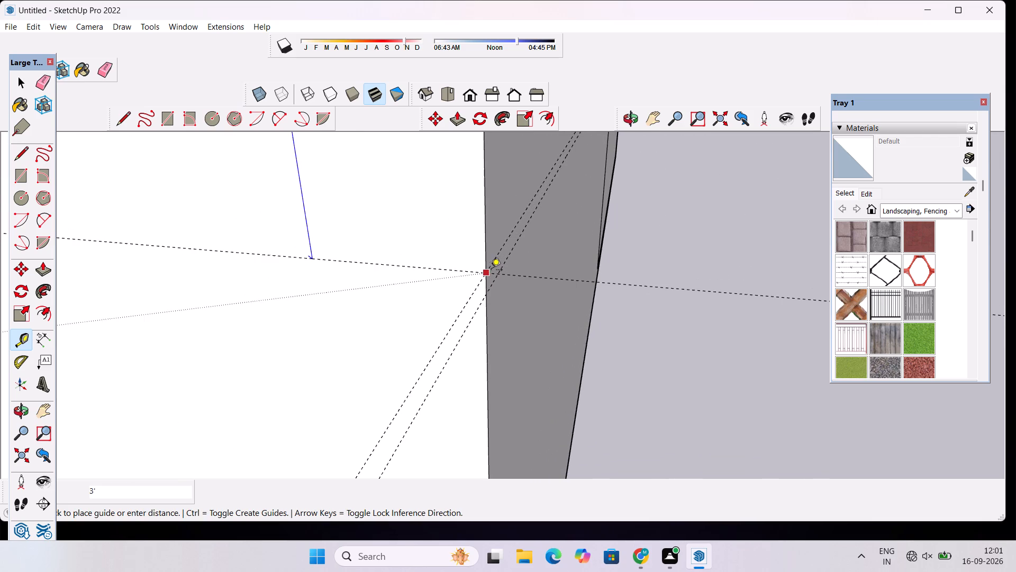
left_click(484, 275)
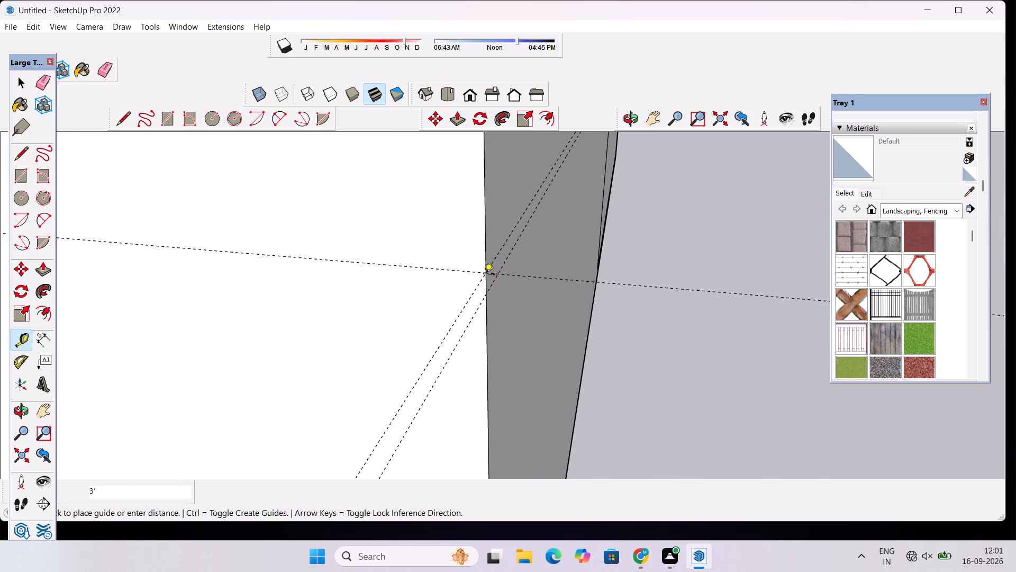
left_click(437, 269)
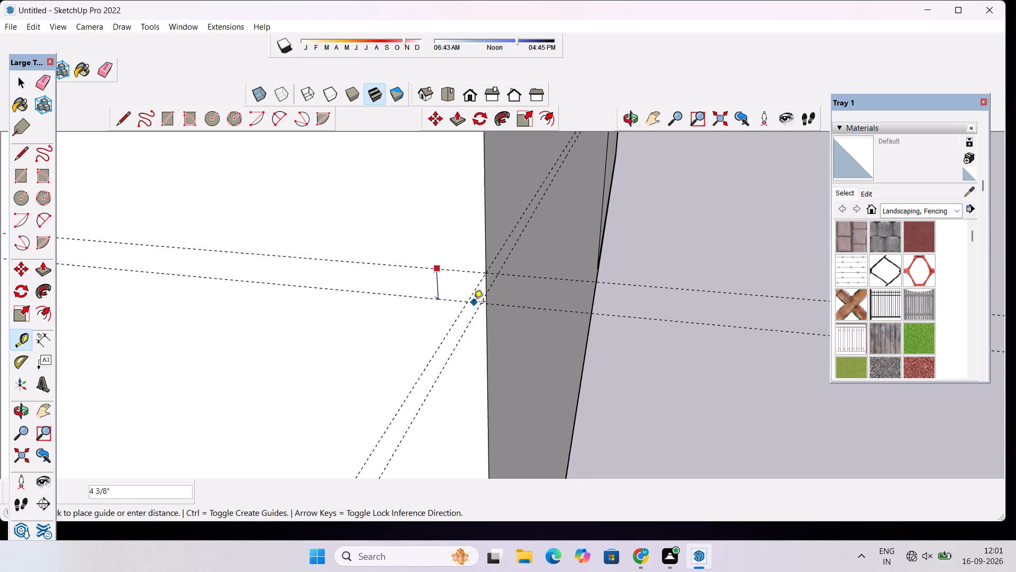
left_click(487, 294)
Place a vertical guide on the low wall's front face, 10' from its vertical edge beside the porch floor opening.
scroll(487, 294, "down", 15)
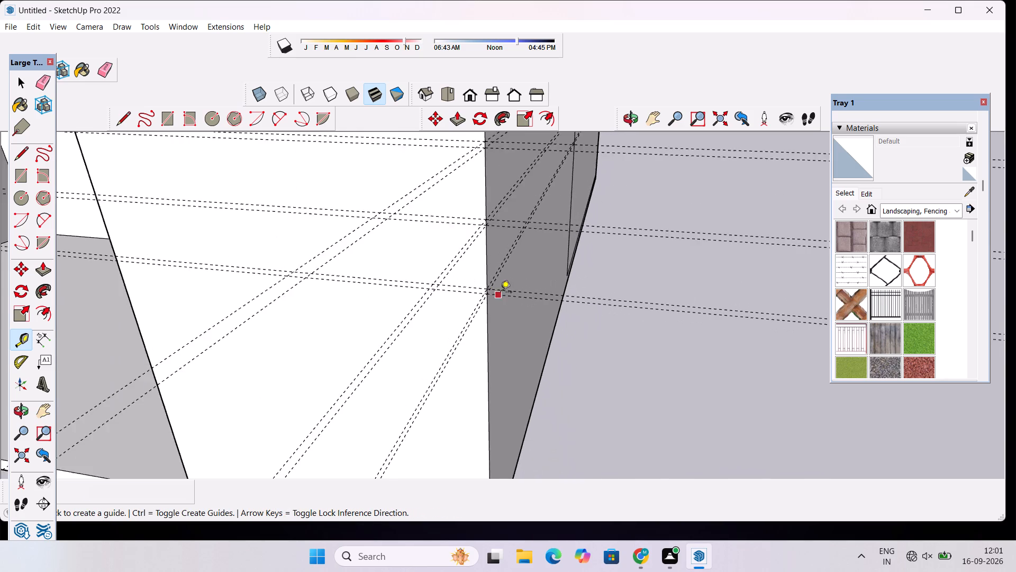
scroll(501, 293, "down", 6)
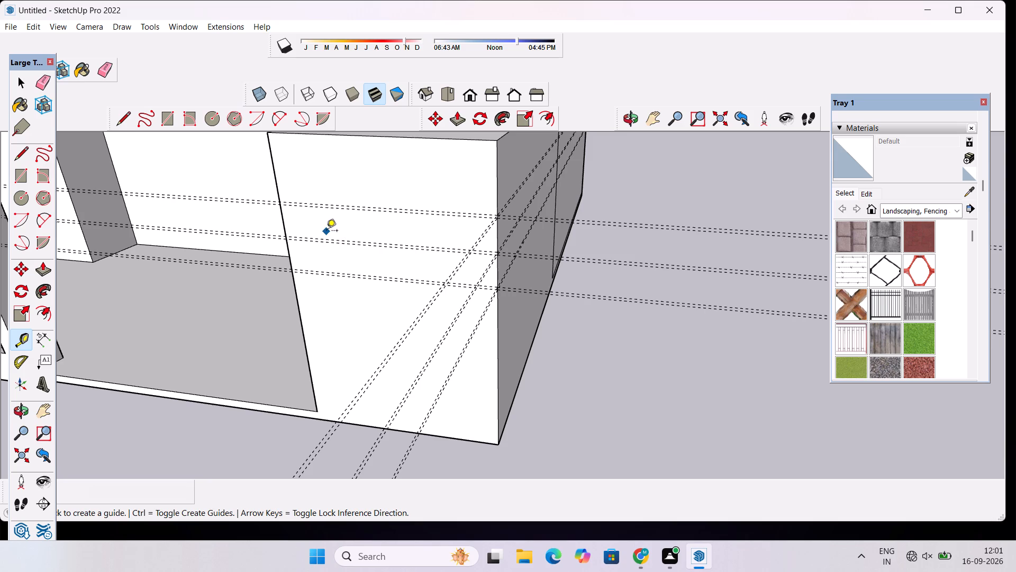
scroll(385, 212, "down", 6)
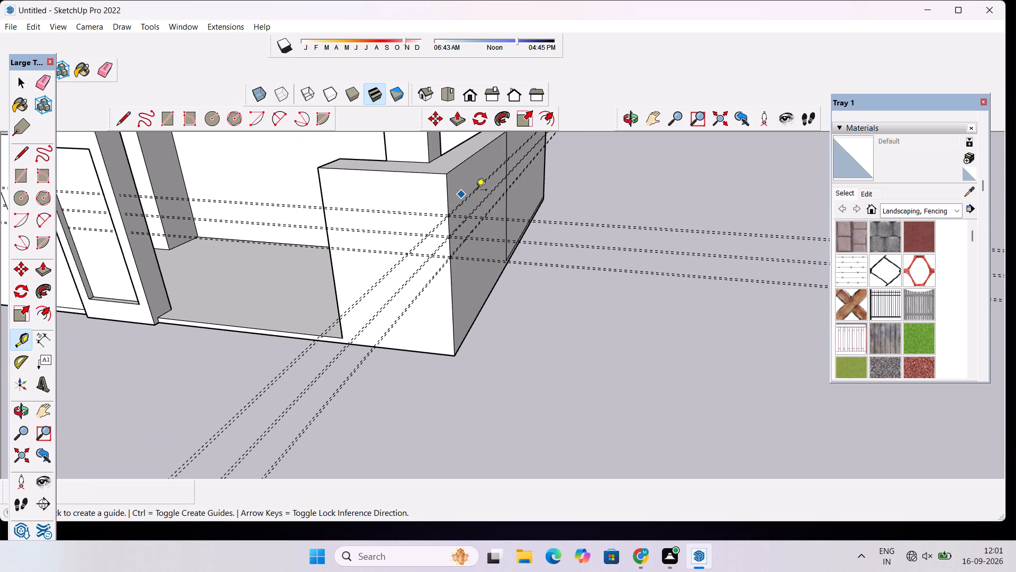
scroll(476, 191, "down", 2)
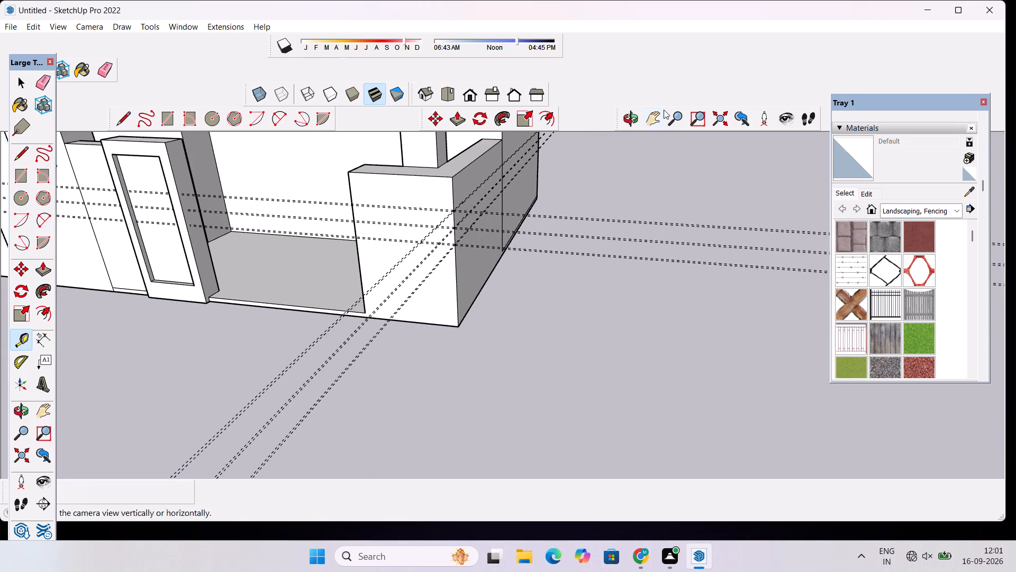
left_click(622, 122)
left_click_drag(428, 225, 569, 205)
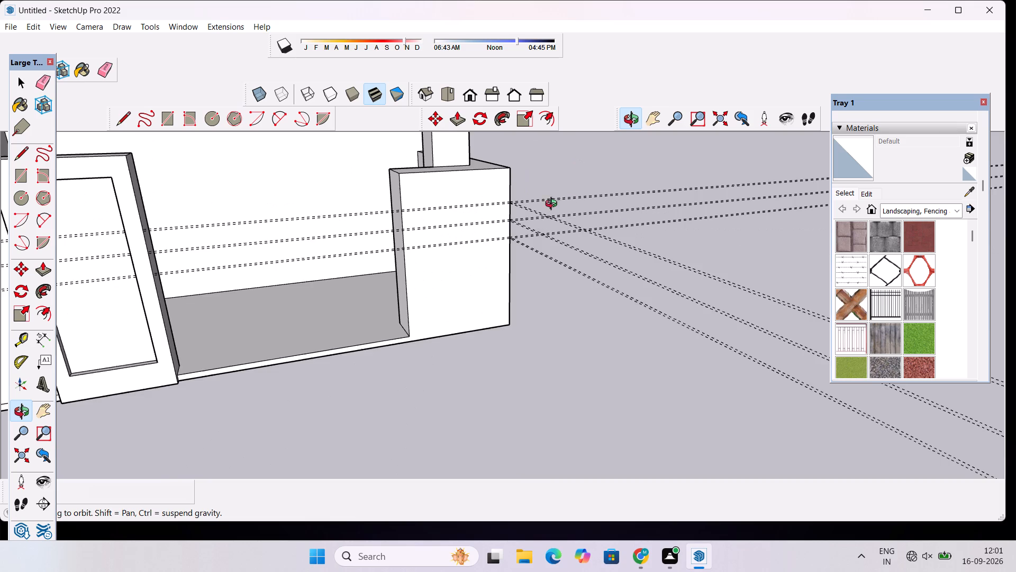
scroll(487, 201, "up", 3)
left_click_drag(485, 208, 406, 221)
scroll(405, 218, "up", 2)
left_click_drag(388, 226, 388, 207)
key("t")
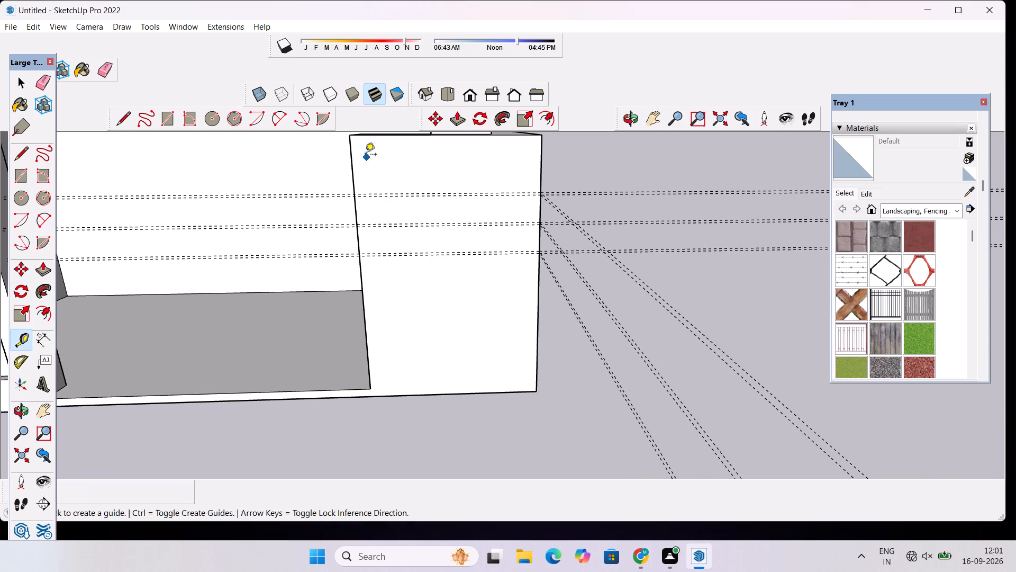
left_click(353, 165)
scroll(400, 166, "down", 4)
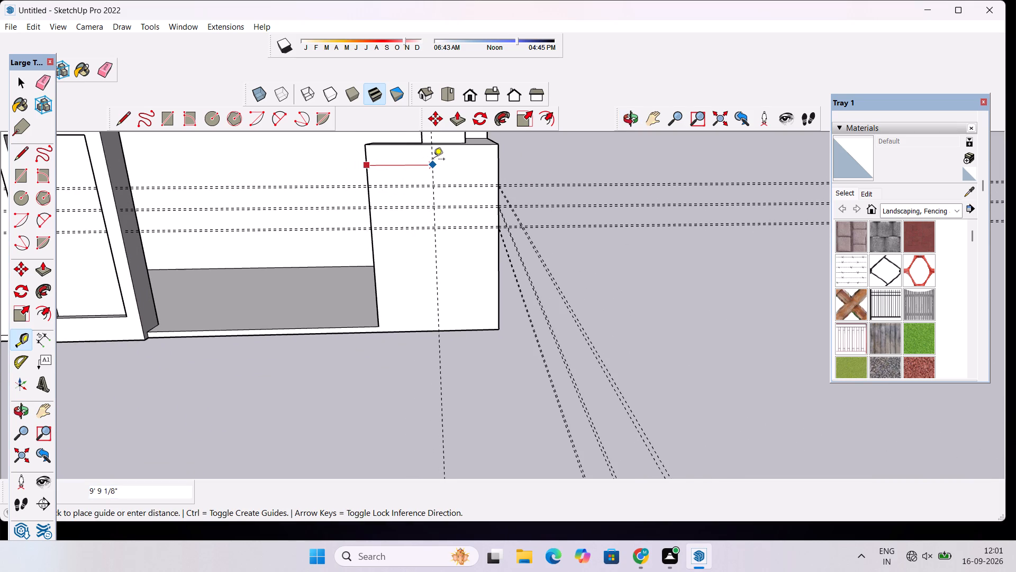
type("10'")
key("Return")
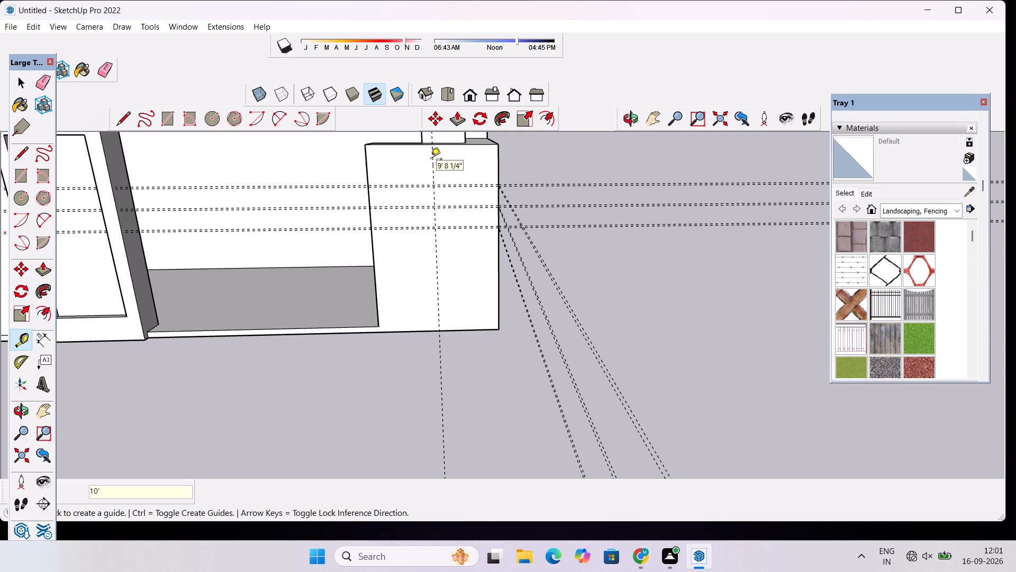
Draw a 10' by 3' rectangle on the front face between the first and second guide pairs, from the vertical guide to the outer corner.
scroll(482, 156, "up", 6)
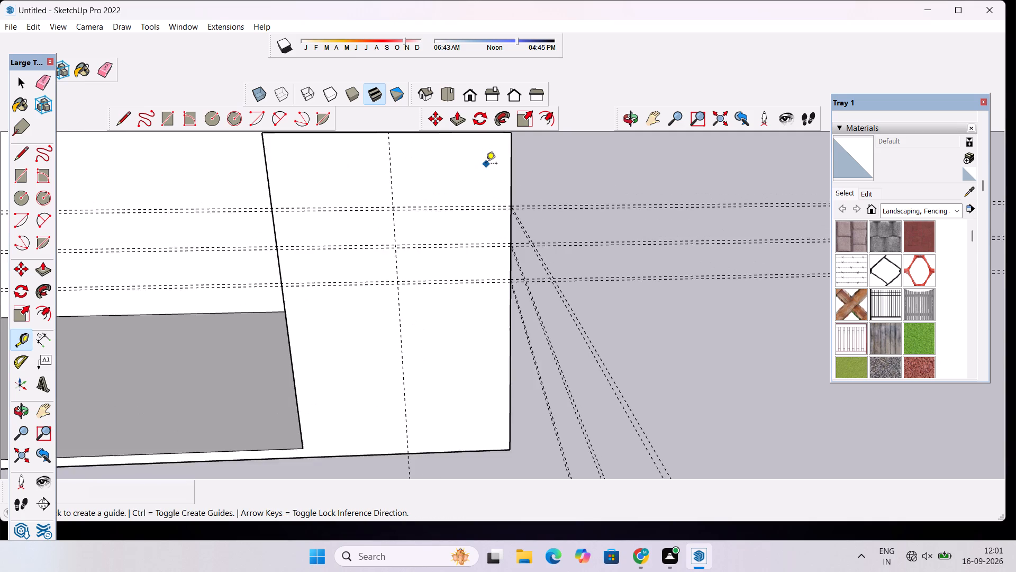
scroll(451, 174, "up", 2)
key("r")
scroll(402, 191, "up", 7)
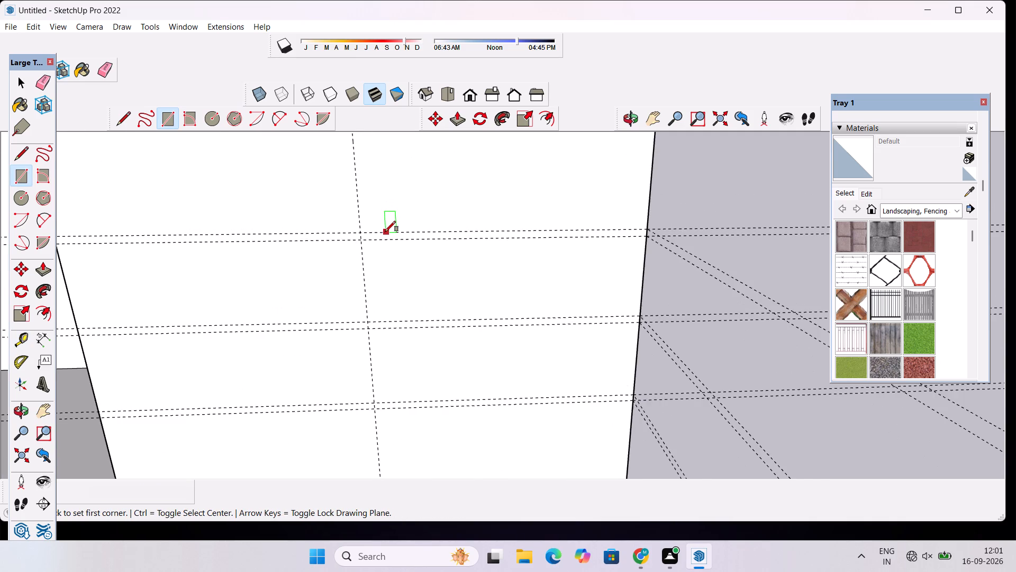
scroll(385, 231, "up", 1)
scroll(369, 186, "down", 10)
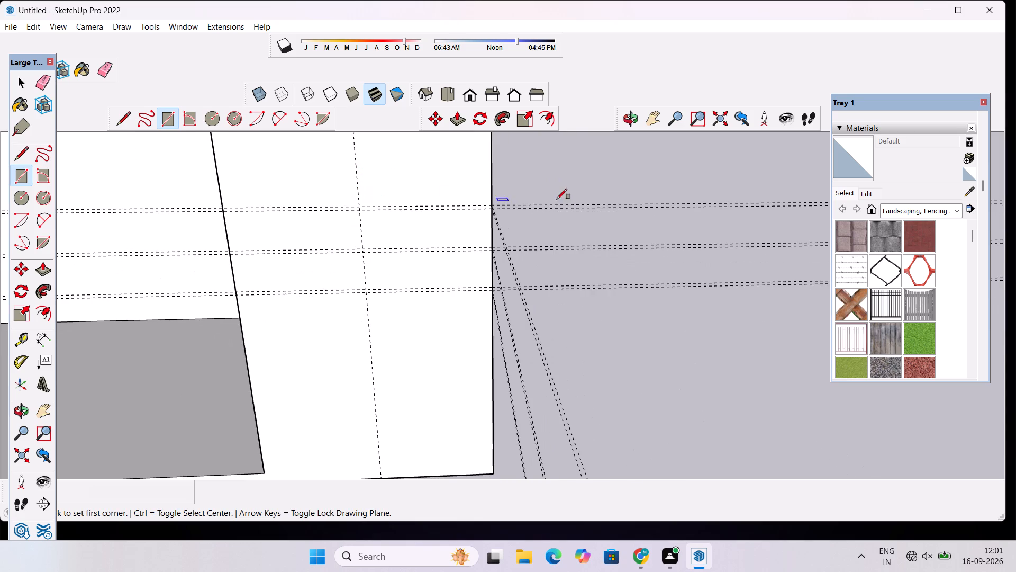
left_click(634, 123)
left_click_drag(628, 229, 639, 216)
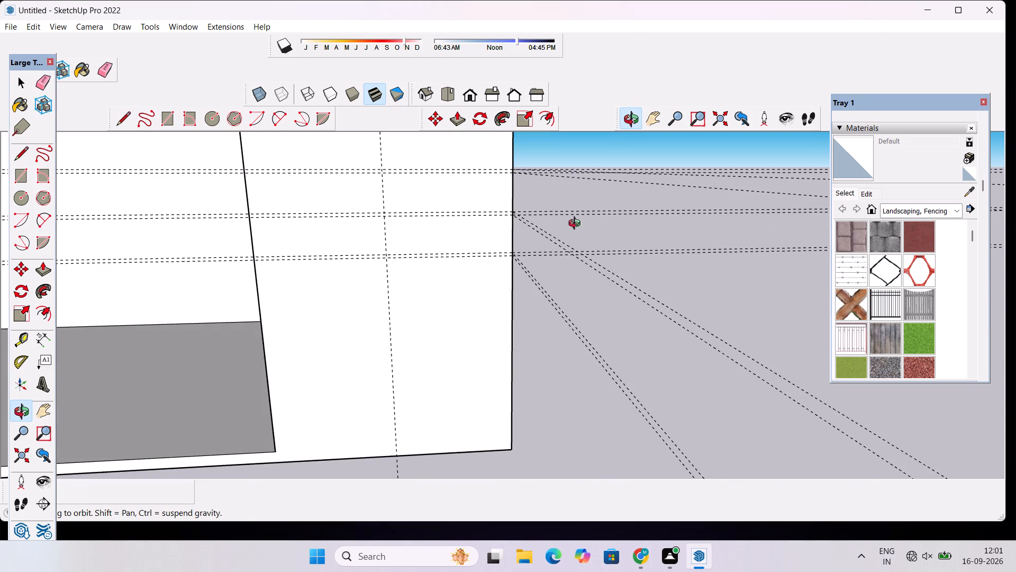
left_click_drag(408, 185, 413, 242, "shift")
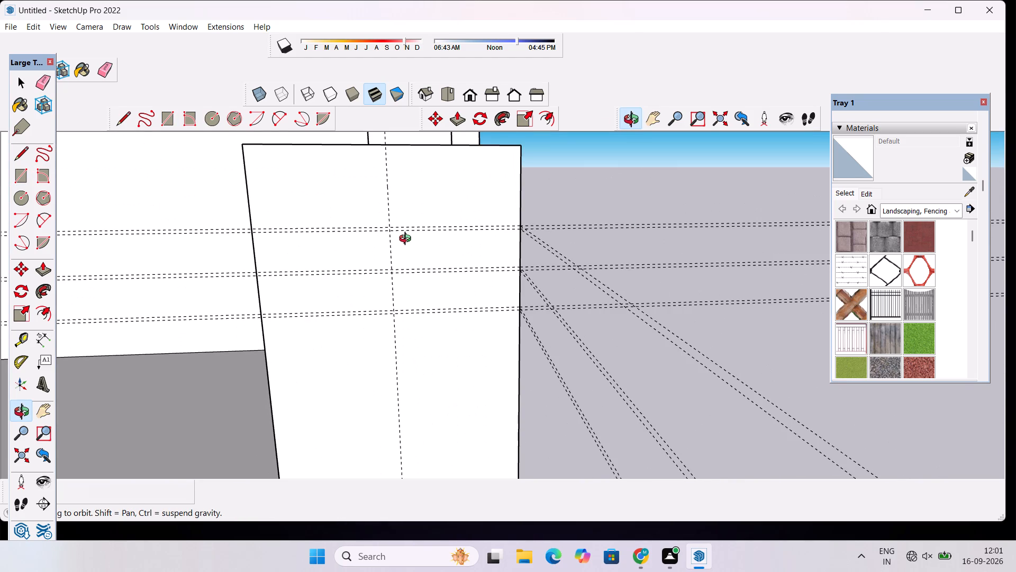
scroll(407, 240, "up", 4)
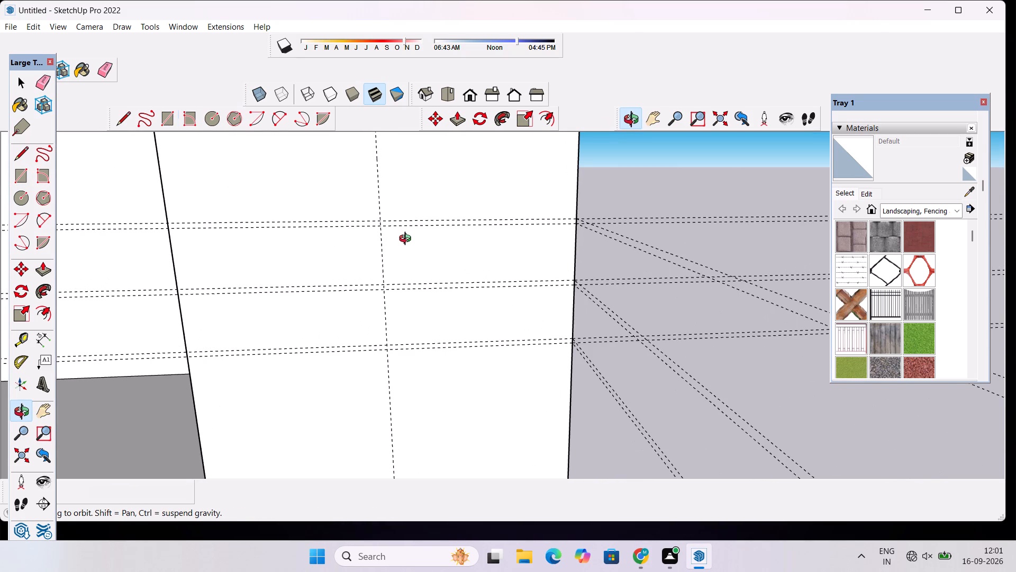
key("r")
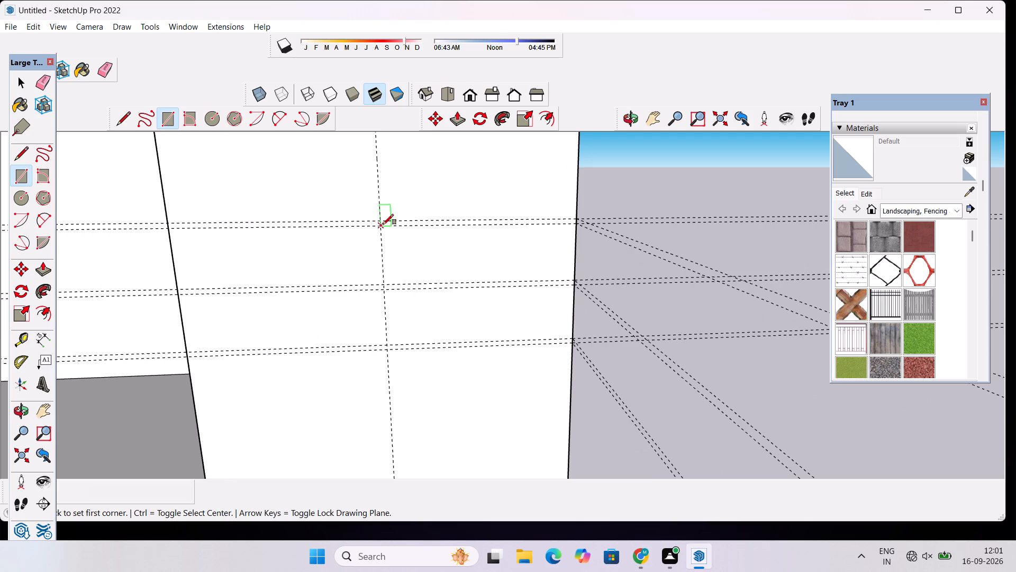
left_click(383, 225)
left_click(577, 281)
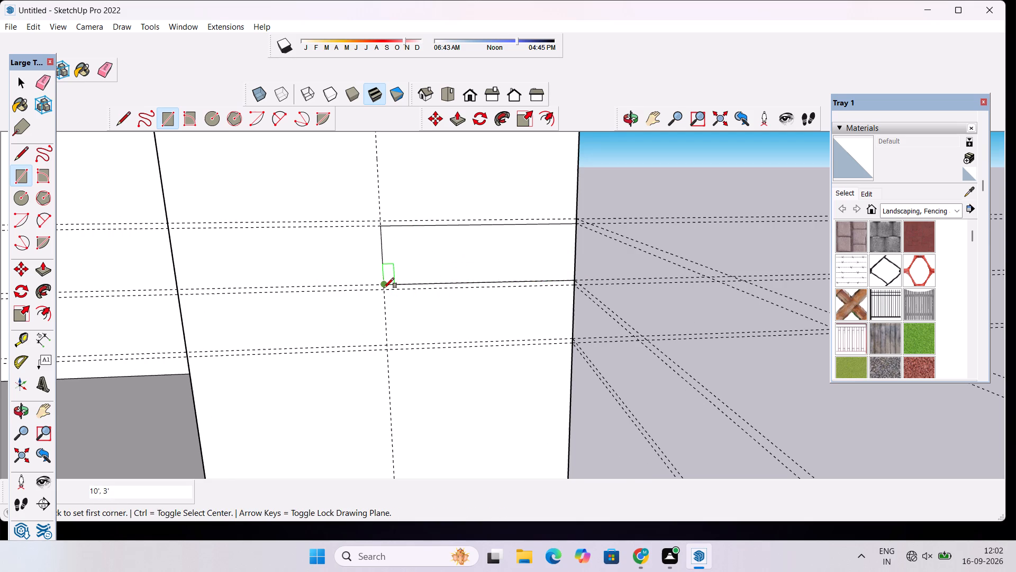
Draw a 10' by 3' rectangle between the second and third guide pairs, from the vertical guide to the outer corner.
scroll(384, 288, "up", 6)
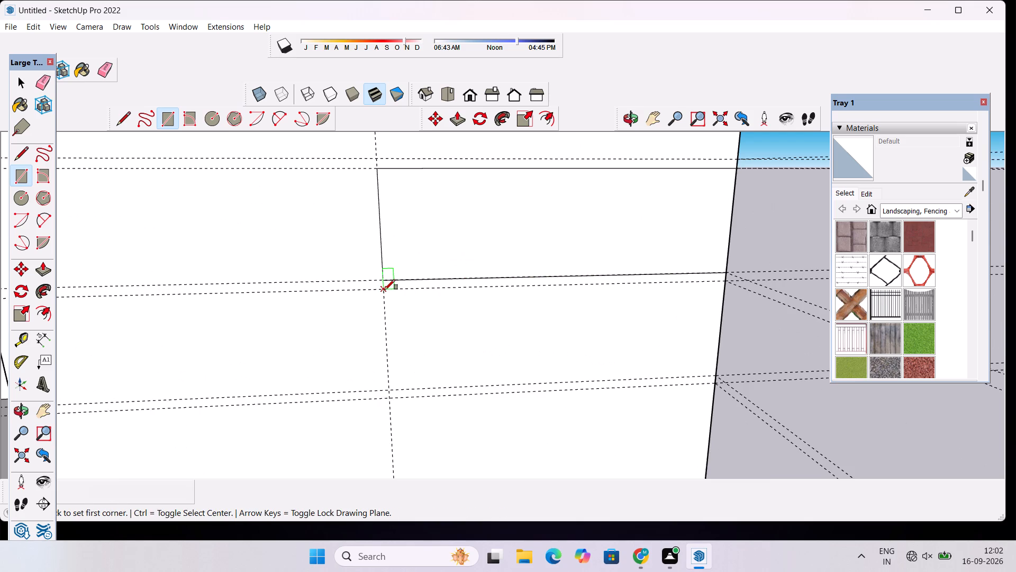
left_click(385, 290)
left_click(717, 378)
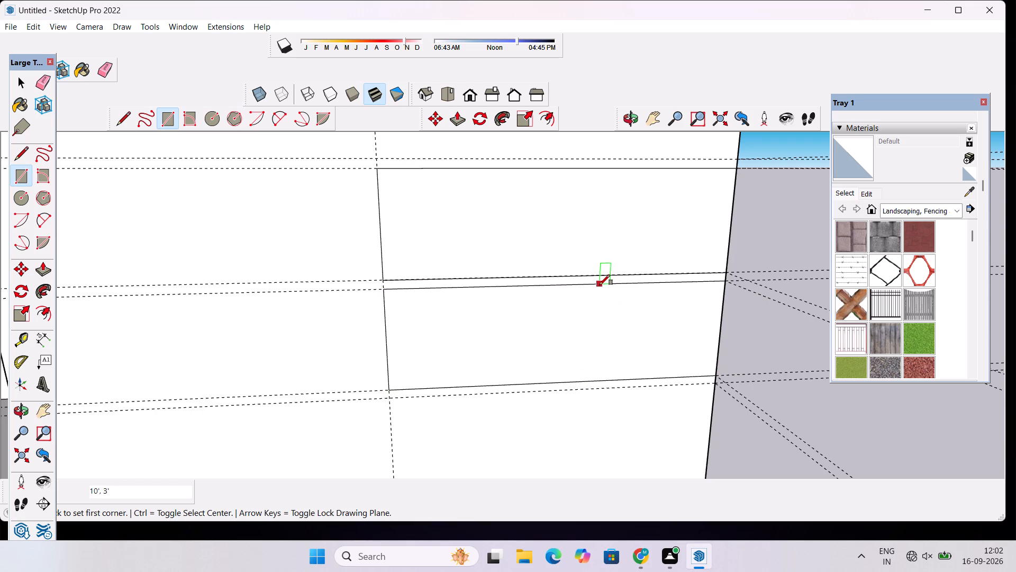
Examine the low wall's side face and corner to see how the guide pairs run around from the front face.
scroll(569, 261, "down", 4)
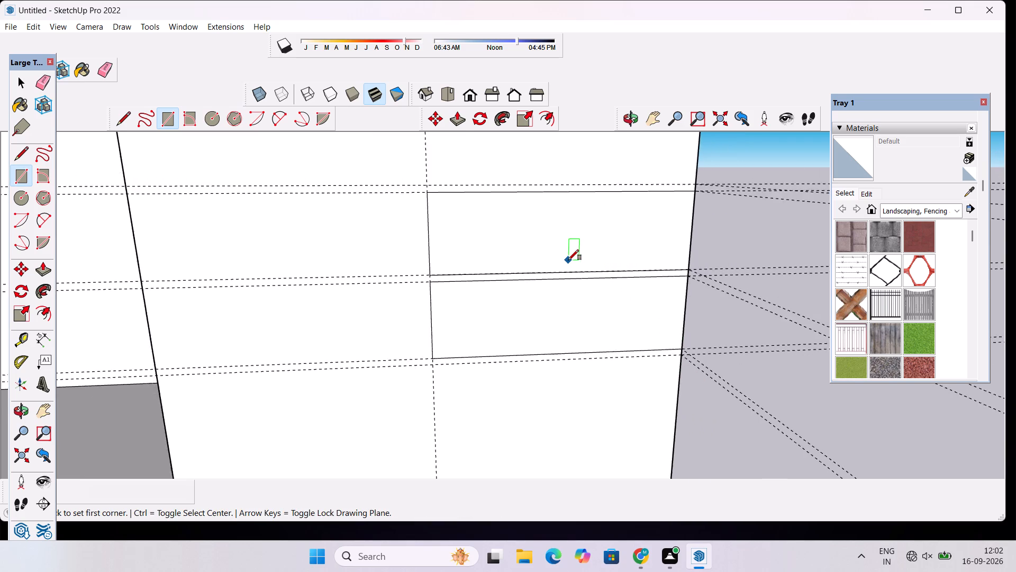
scroll(568, 260, "down", 3)
left_click(628, 115)
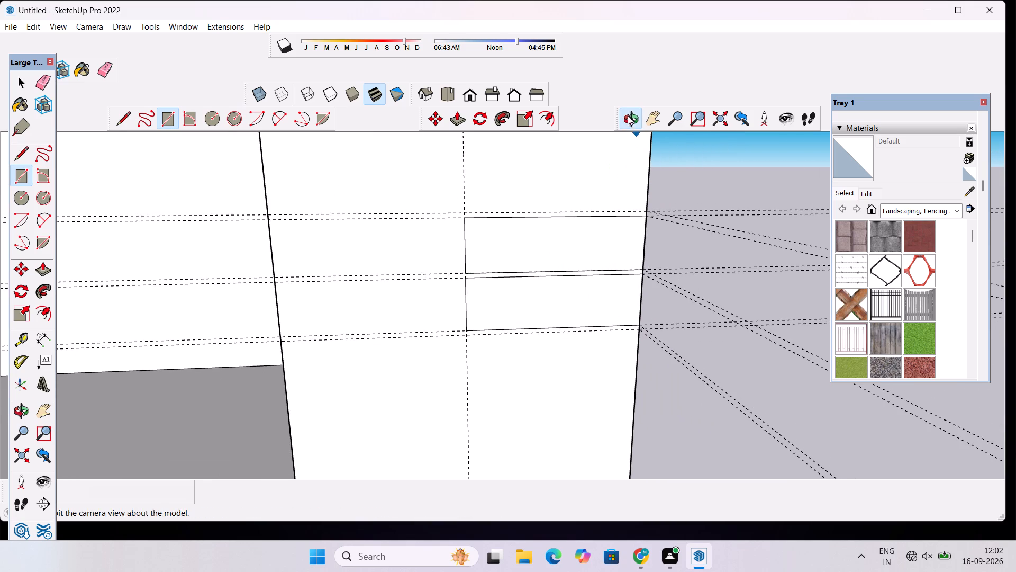
left_click_drag(658, 247, 308, 238)
left_click_drag(404, 249, 414, 272)
scroll(453, 261, "down", 4)
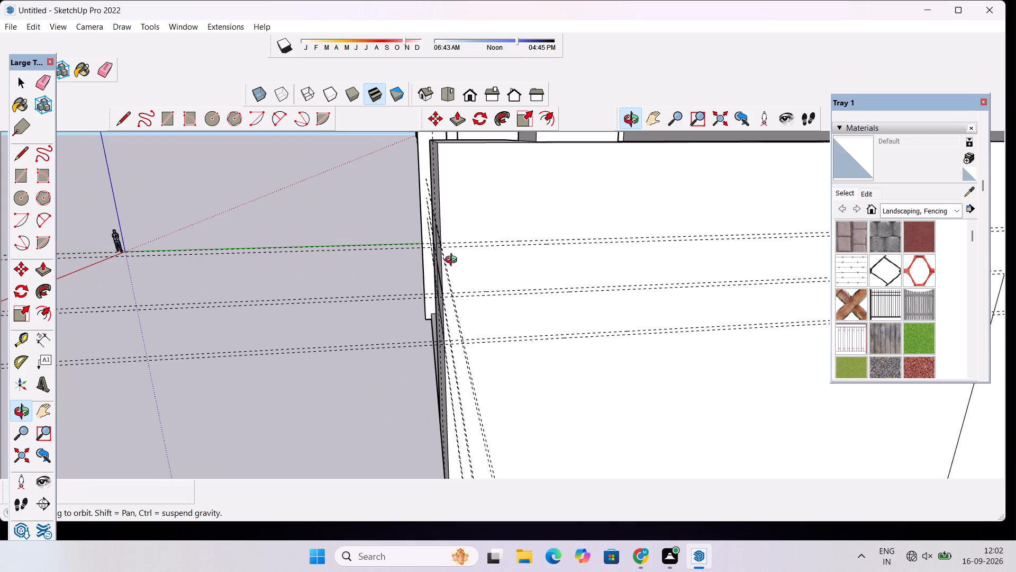
left_click_drag(465, 283, 370, 271)
scroll(369, 266, "down", 4)
left_click_drag(448, 297, 378, 297)
left_click_drag(347, 280, 426, 296)
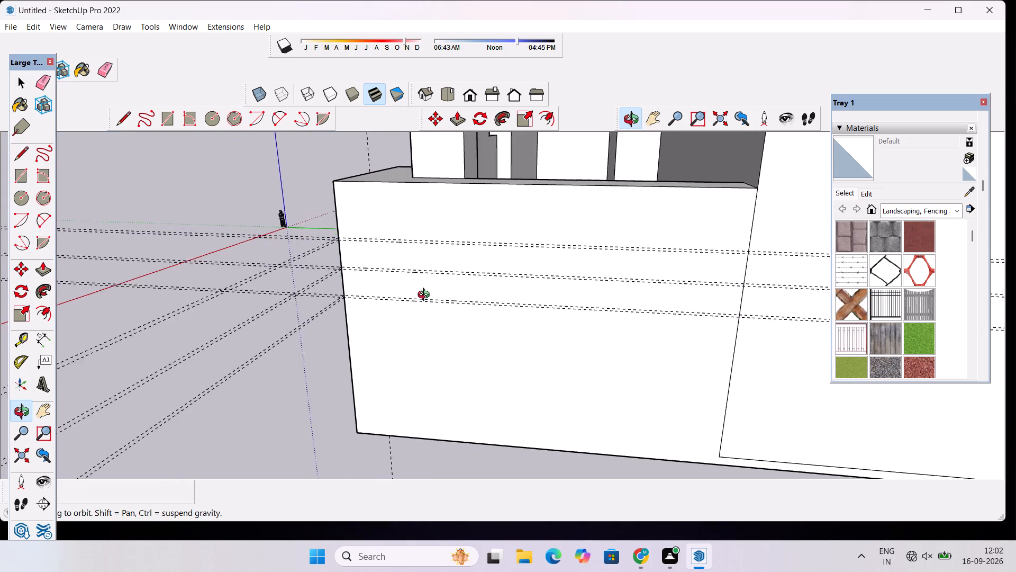
left_click_drag(426, 296, 547, 299)
left_click_drag(374, 324, 444, 327)
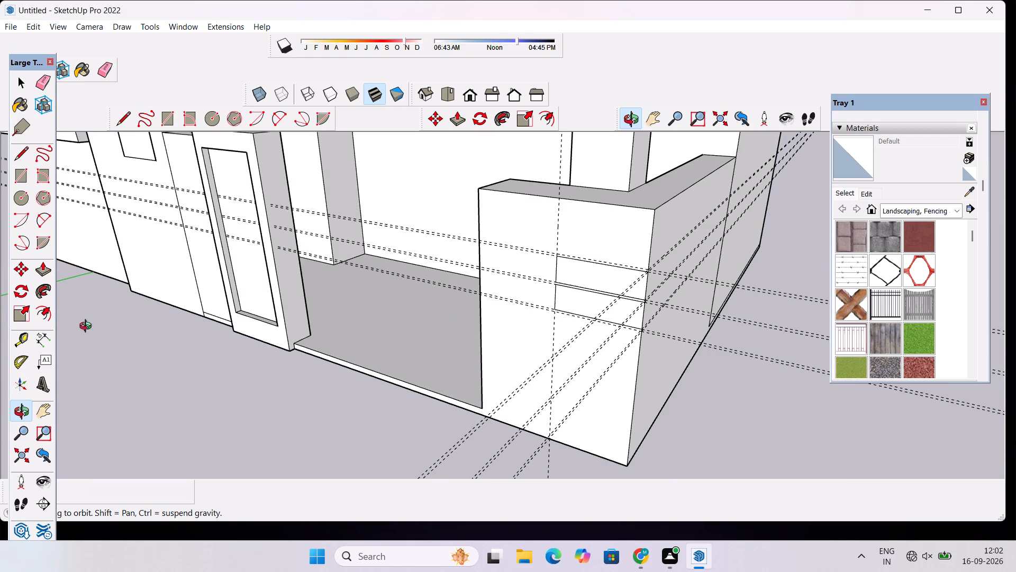
Measure the width of the upper rectangle on the front face with the Dimension tool, without placing a dimension.
left_click(51, 340)
scroll(567, 277, "up", 3)
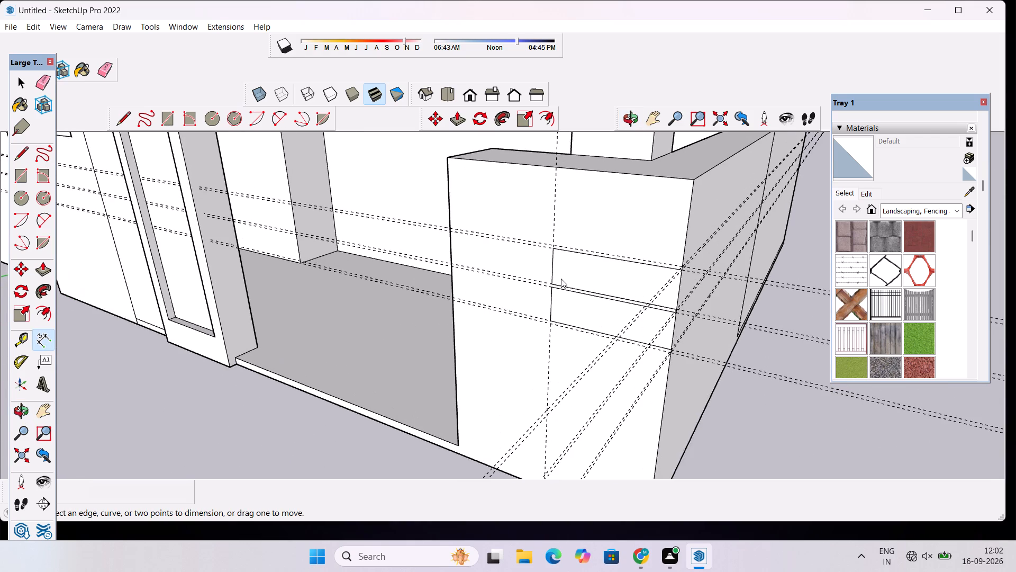
scroll(557, 269, "up", 3)
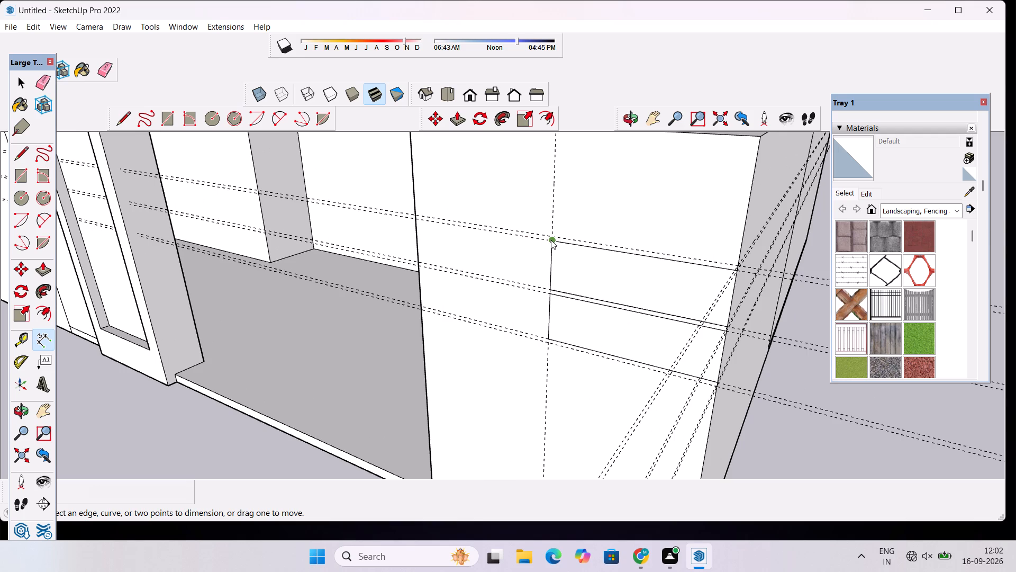
left_click(551, 240)
scroll(754, 287, "up", 4)
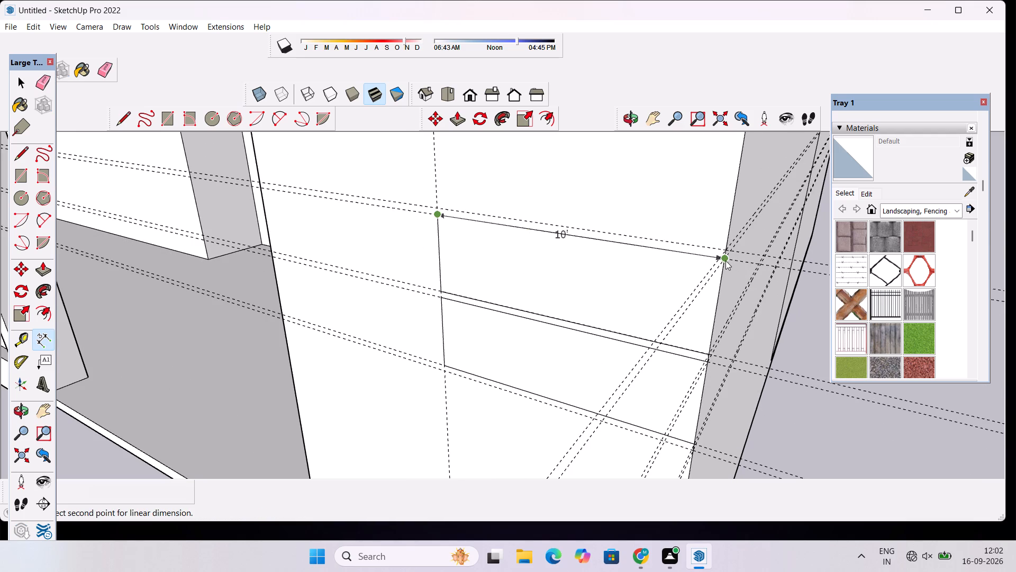
key("space")
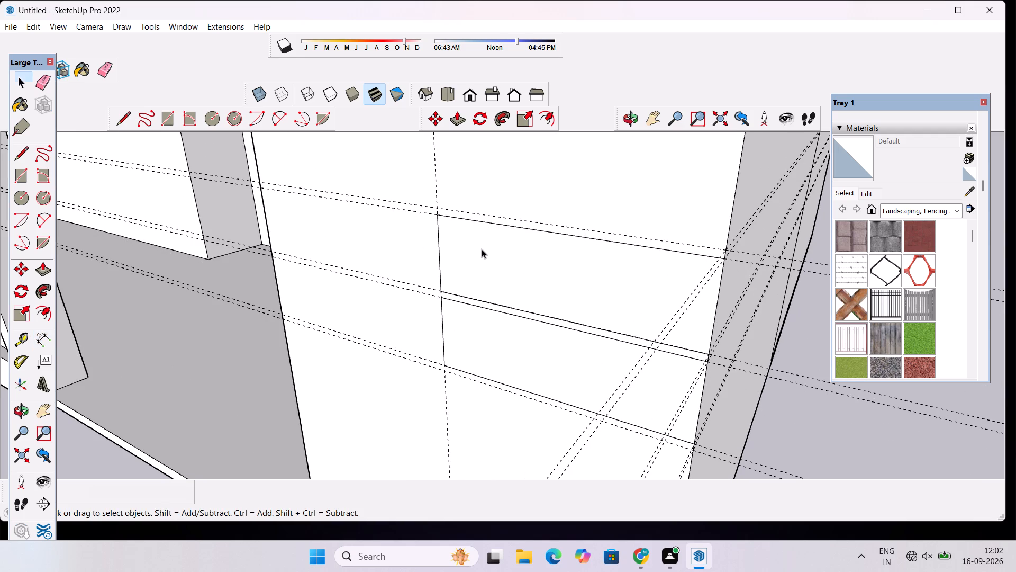
Add a vertical guide on the low wall's side face, 10' from the outer corner edge.
scroll(725, 237, "down", 2)
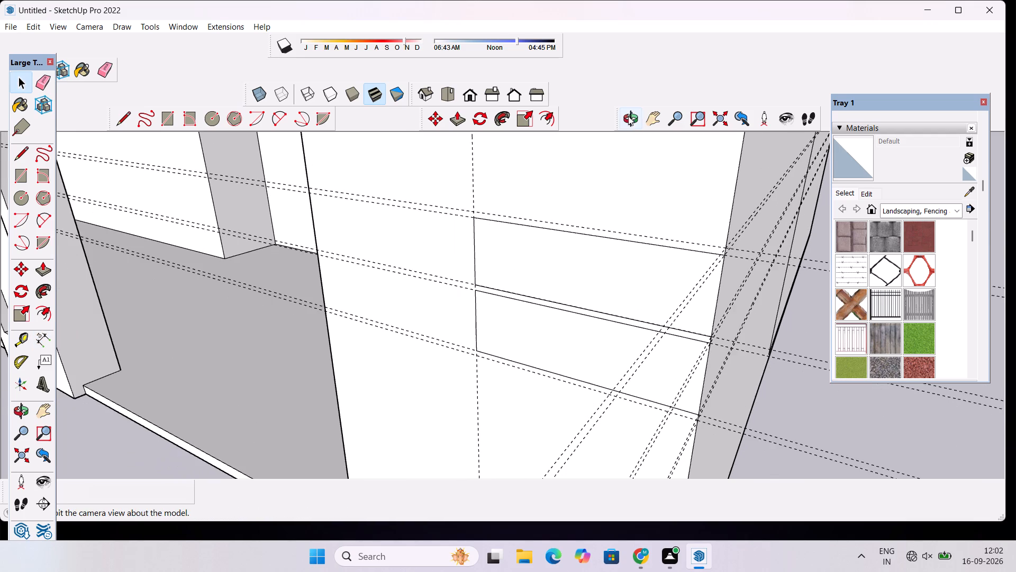
left_click(628, 116)
left_click_drag(683, 239, 548, 247)
scroll(516, 234, "down", 10)
left_click_drag(612, 299, 547, 281, "shift")
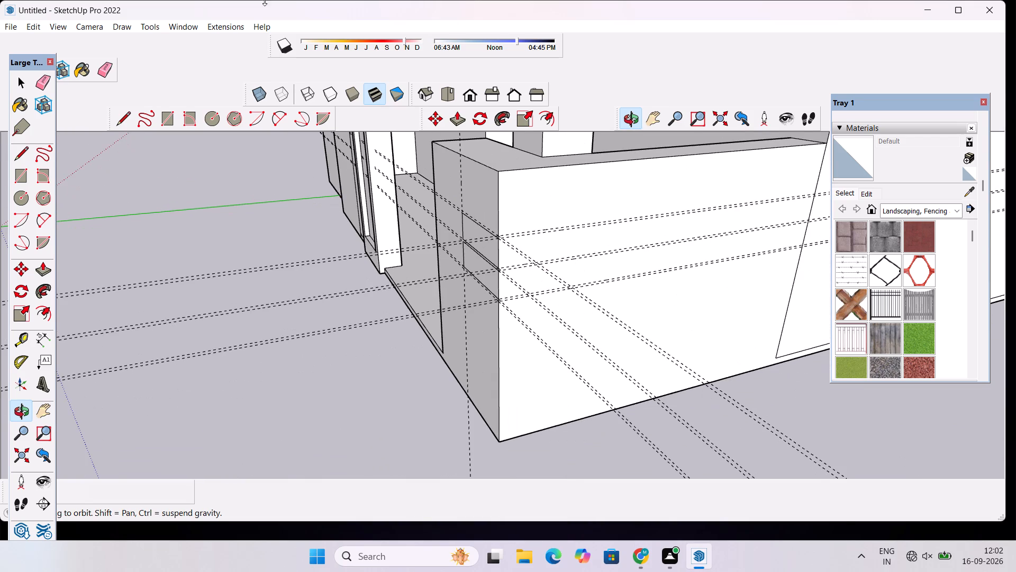
scroll(0, 127, "down", 5)
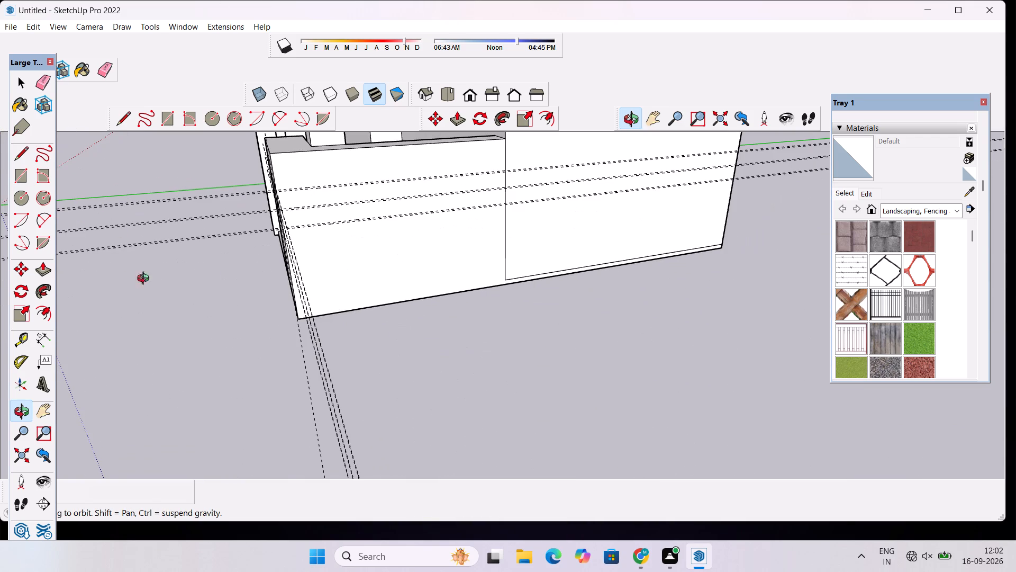
scroll(238, 252, "up", 3)
scroll(266, 251, "down", 3)
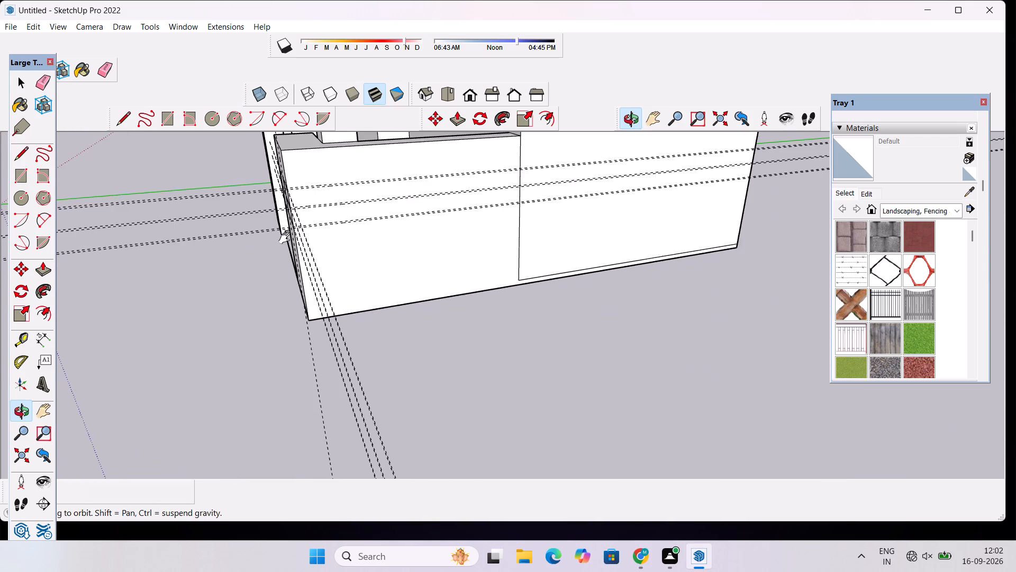
left_click_drag(287, 238, 312, 294, "shift")
scroll(321, 303, "up", 3)
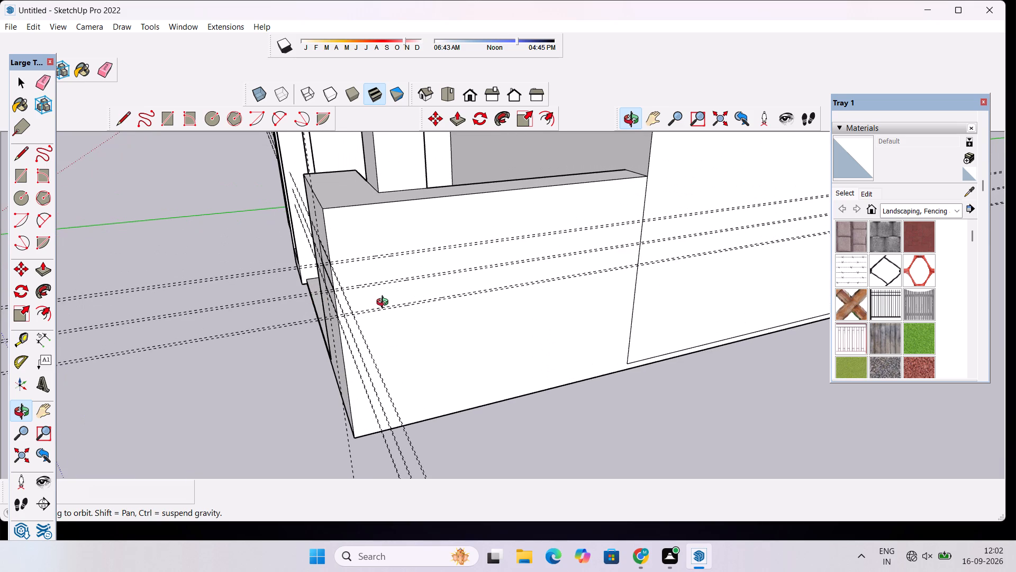
left_click_drag(385, 303, 369, 303)
left_click_drag(350, 285, 373, 332, "shift")
scroll(333, 328, "up", 4, "shift")
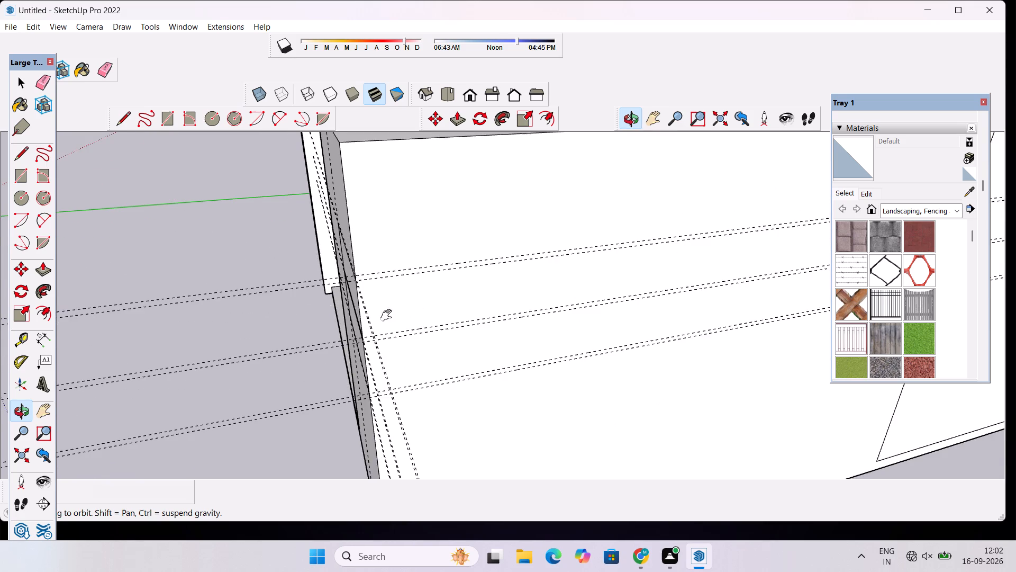
left_click_drag(388, 316, 341, 321, "shift")
scroll(253, 289, "down", 4)
key("t")
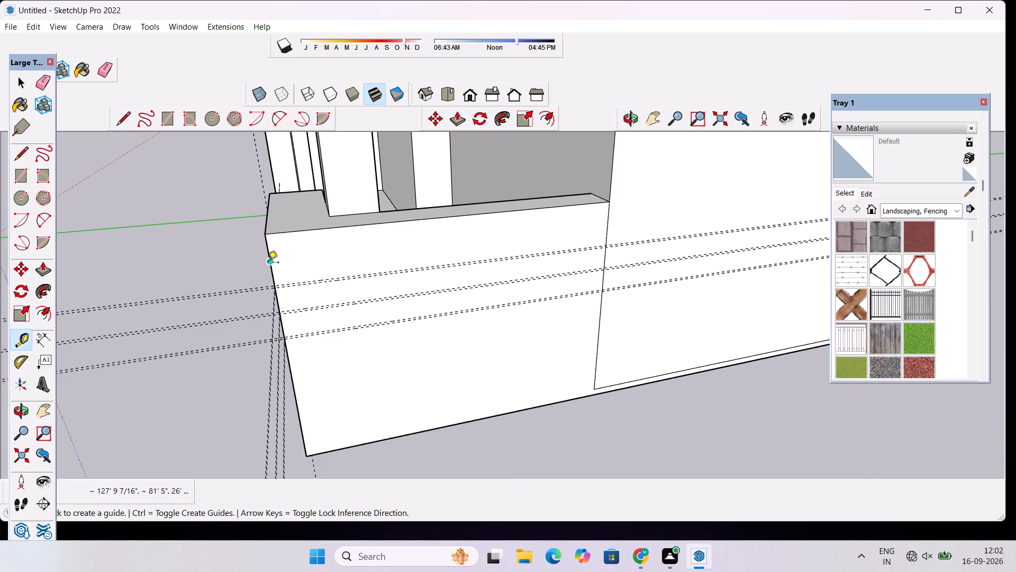
left_click(268, 263)
type("10'")
key("Return")
scroll(421, 274, "down", 2)
key("space")
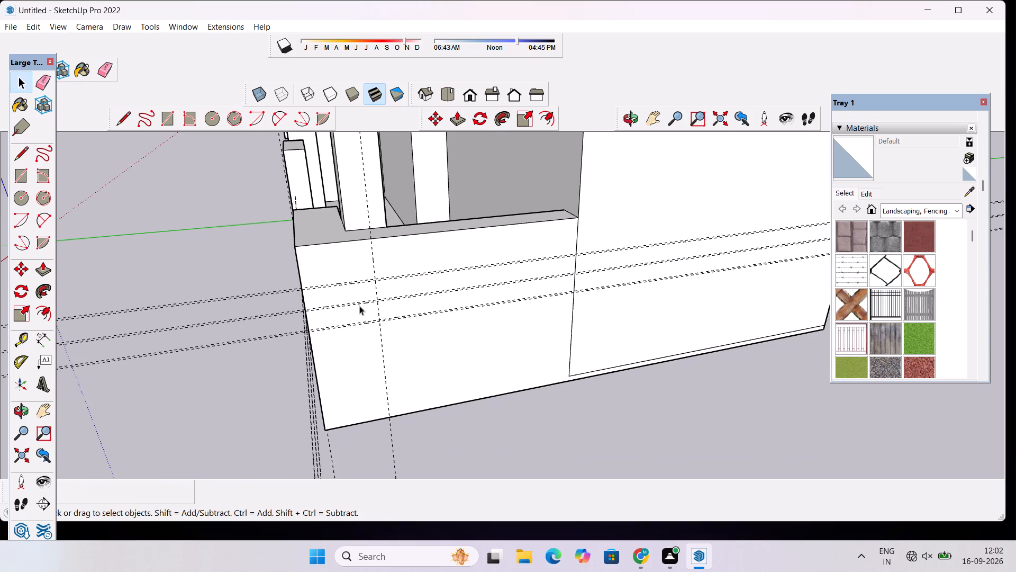
Draw a 10' by 3' rectangle on the side face between the first and second guide pairs, from the outer corner to the vertical guide.
key("r")
scroll(300, 281, "up", 13)
scroll(302, 294, "down", 4)
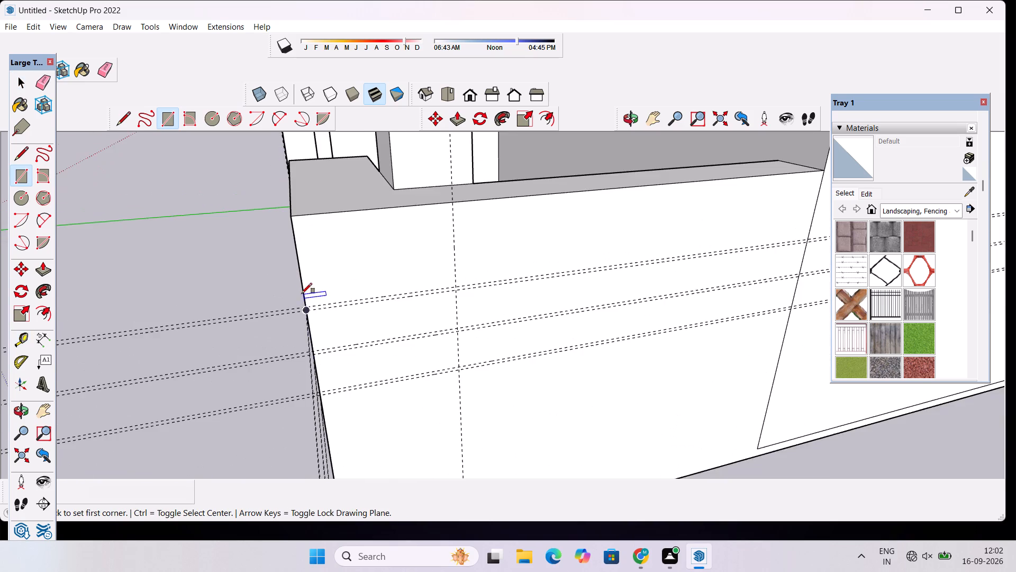
scroll(302, 323, "up", 4)
left_click(325, 263)
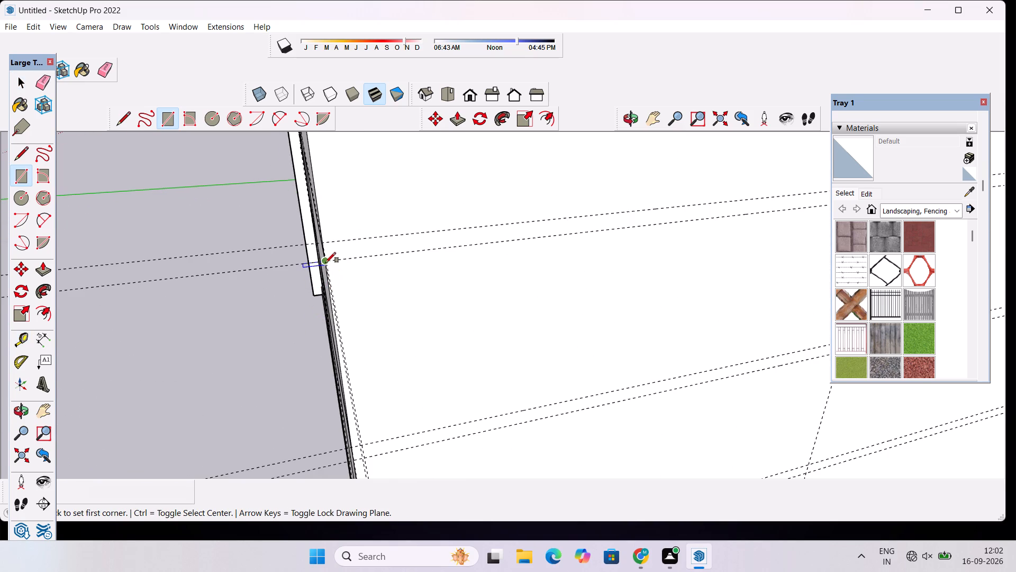
scroll(337, 280, "down", 9)
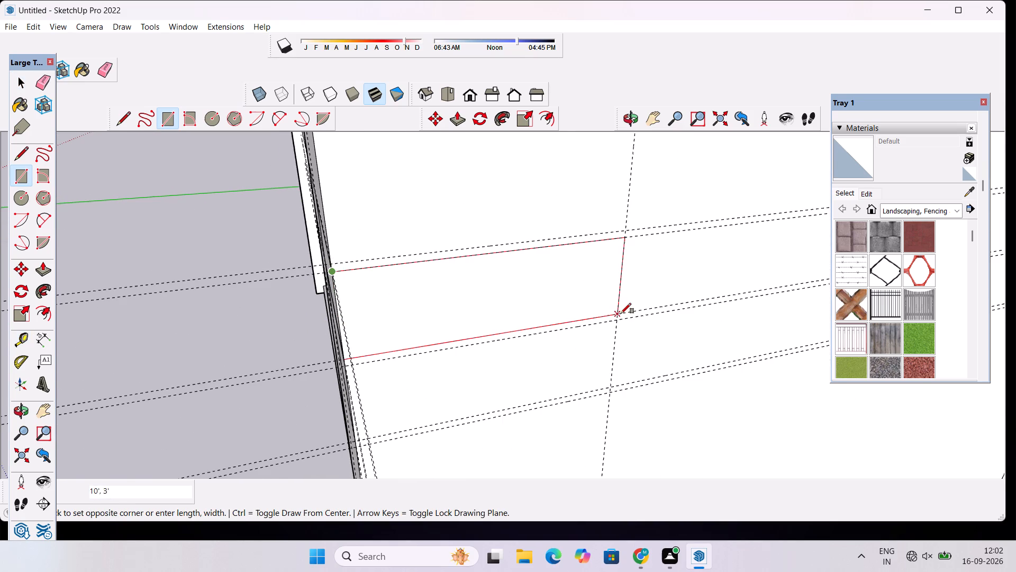
left_click(621, 314)
Draw a 10' by 3' rectangle on the side face between the second and third guide pairs, from the vertical guide to the outer corner.
scroll(449, 233, "down", 7)
scroll(450, 317, "up", 7)
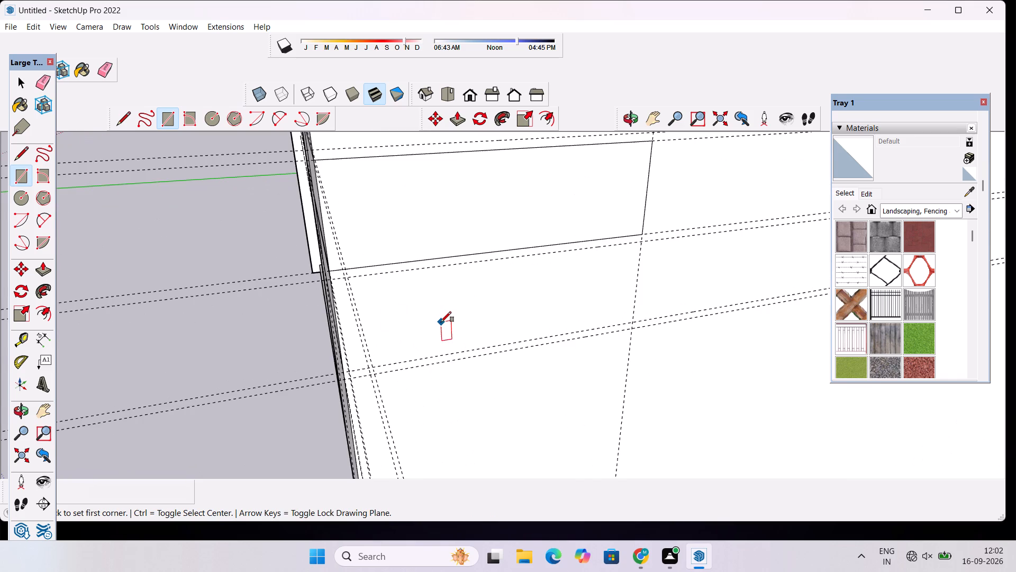
left_click(644, 242)
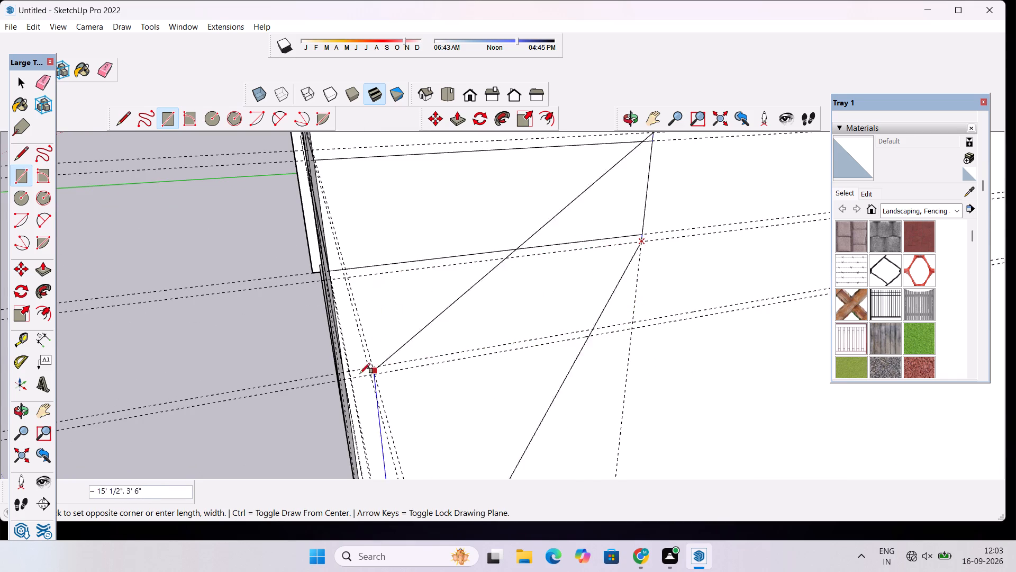
left_click(343, 373)
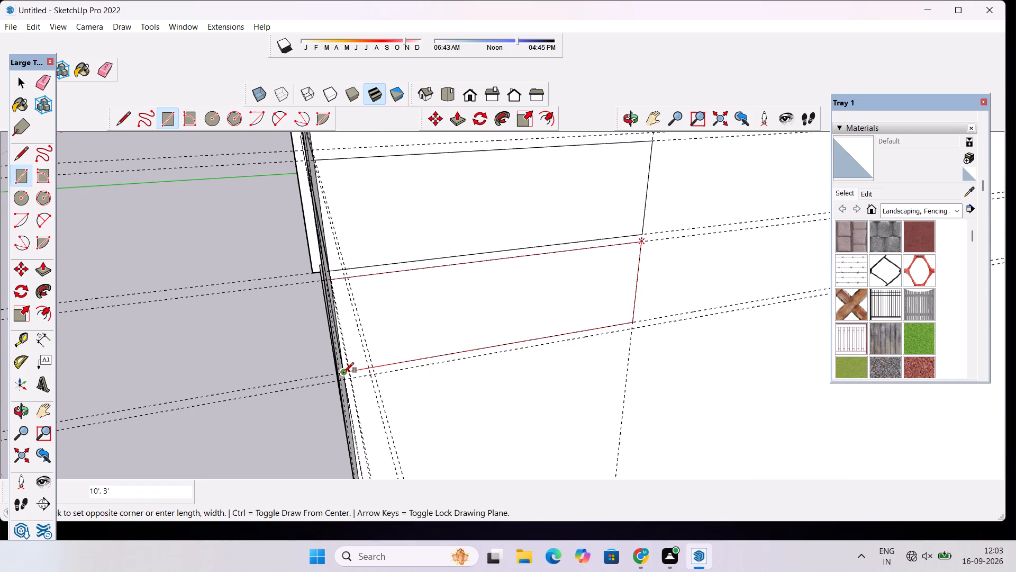
key("space")
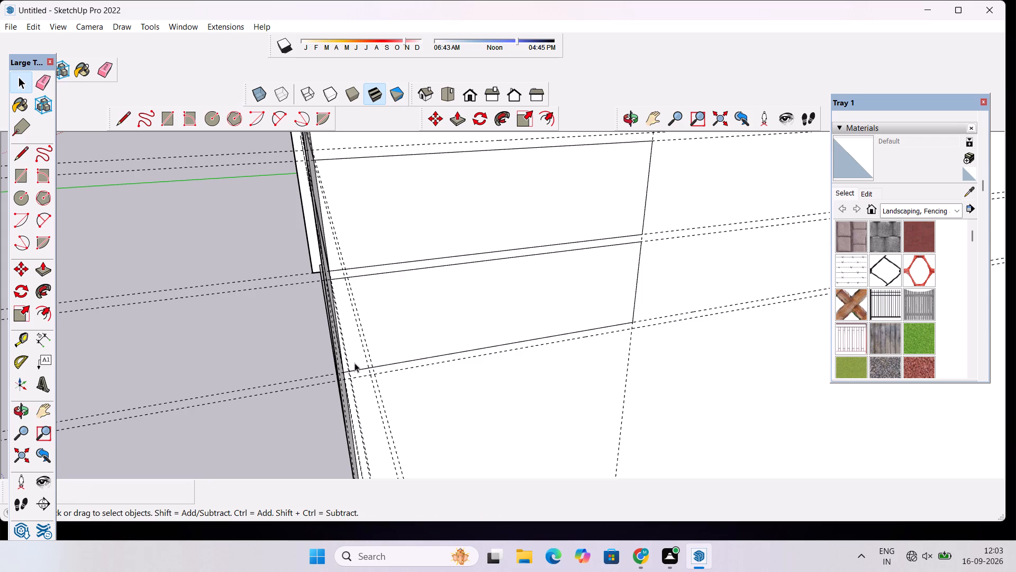
Add a horizontal guide on the side face, 3' below the lowest guide of the third pair.
left_click(630, 120)
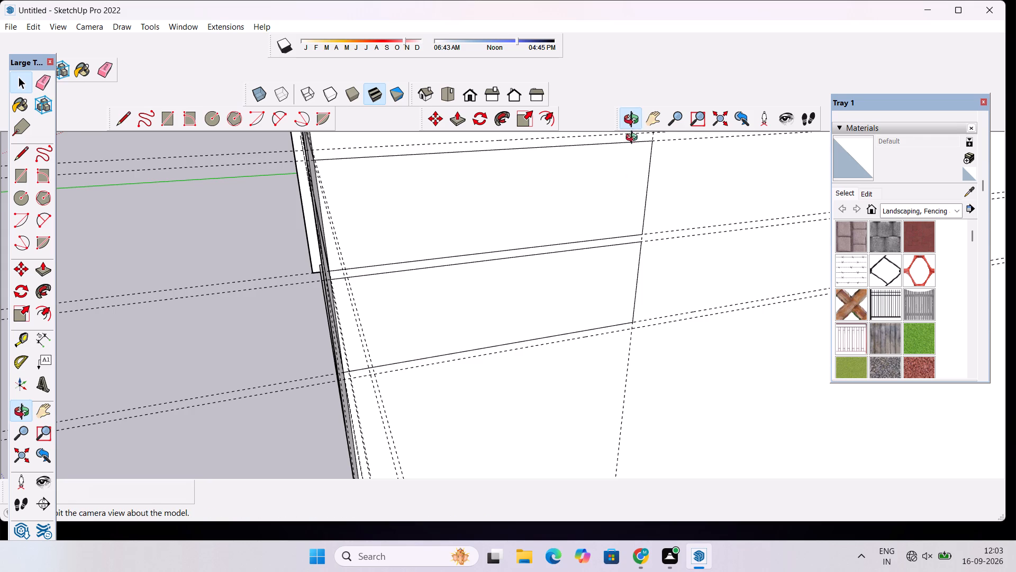
left_click_drag(623, 238, 515, 252)
scroll(509, 218, "down", 13)
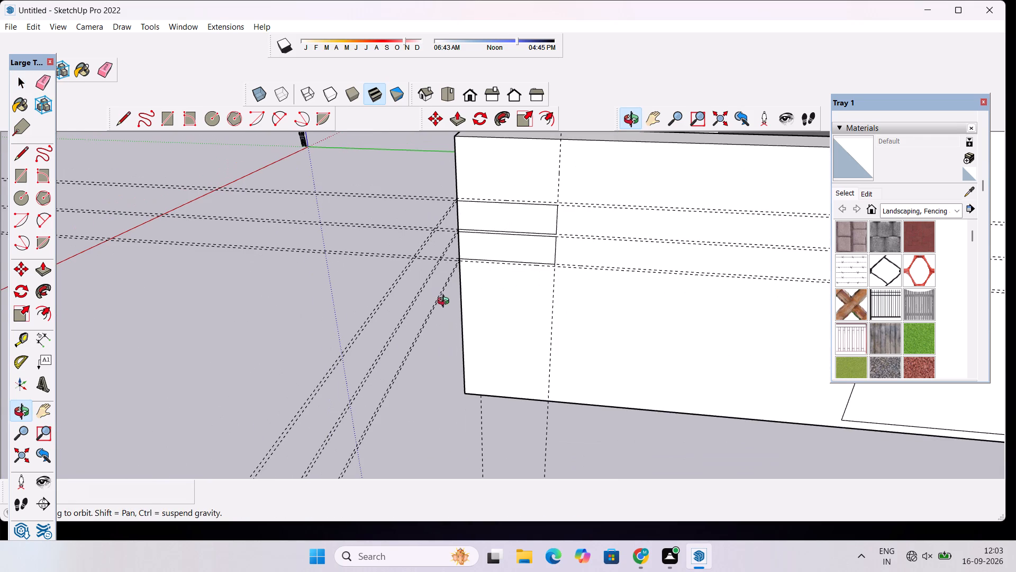
left_click_drag(431, 286, 497, 256)
left_click_drag(609, 269, 552, 278)
scroll(494, 261, "up", 1)
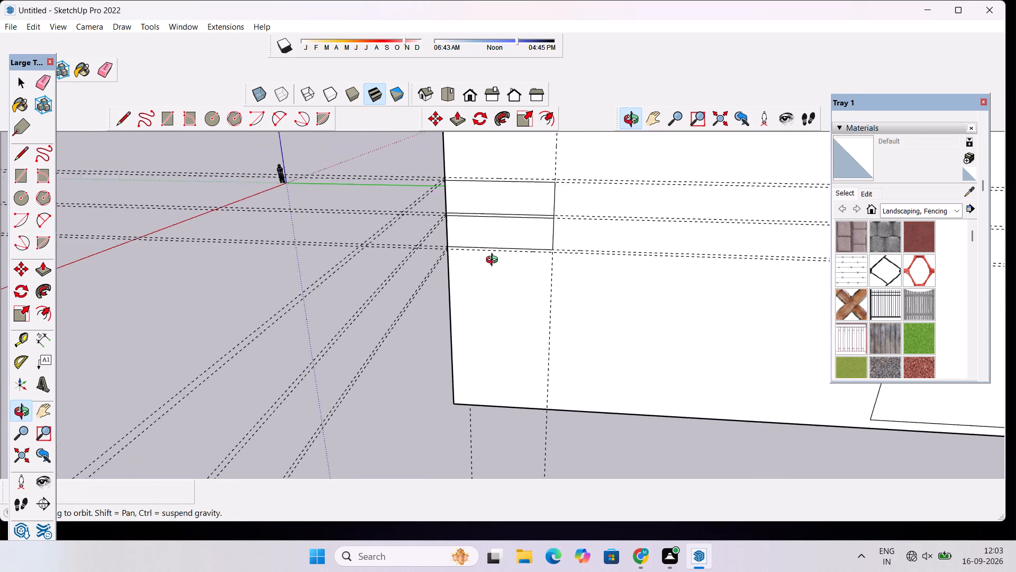
scroll(494, 261, "up", 1)
scroll(494, 261, "down", 4)
left_click_drag(501, 290, 502, 254, "shift")
key("t")
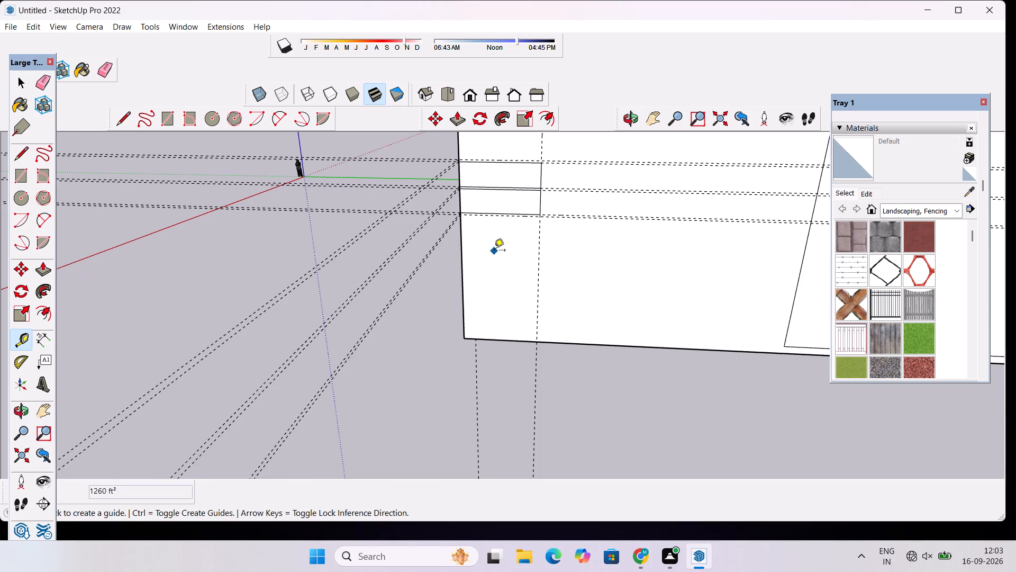
scroll(499, 221, "up", 9)
left_click(514, 209)
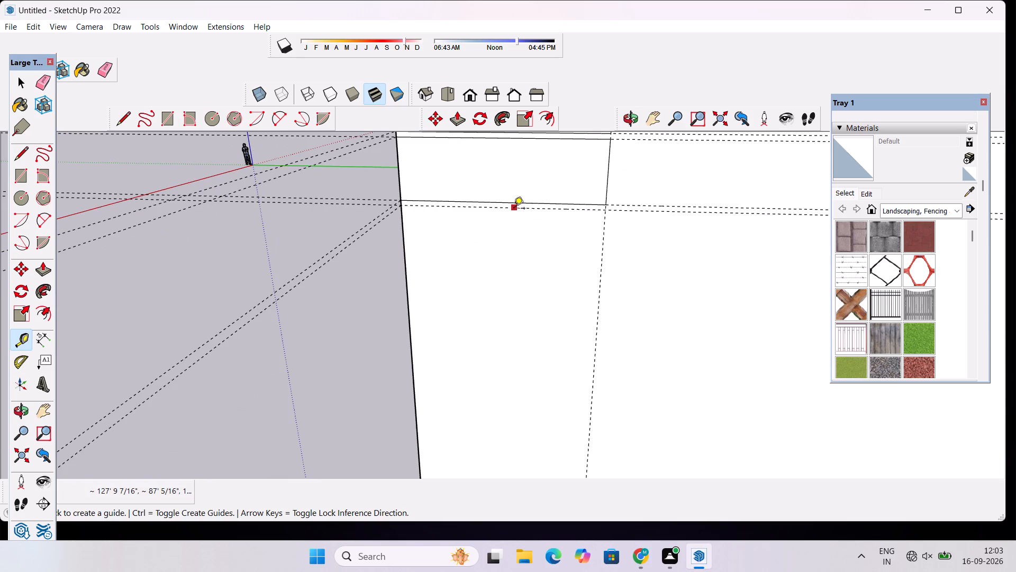
type("3'")
key("Return")
Draw a 10' by 3' rectangle on the side face between the third guide pair and the bottom guide, from the outer corner to the vertical guide.
scroll(493, 254, "down", 5)
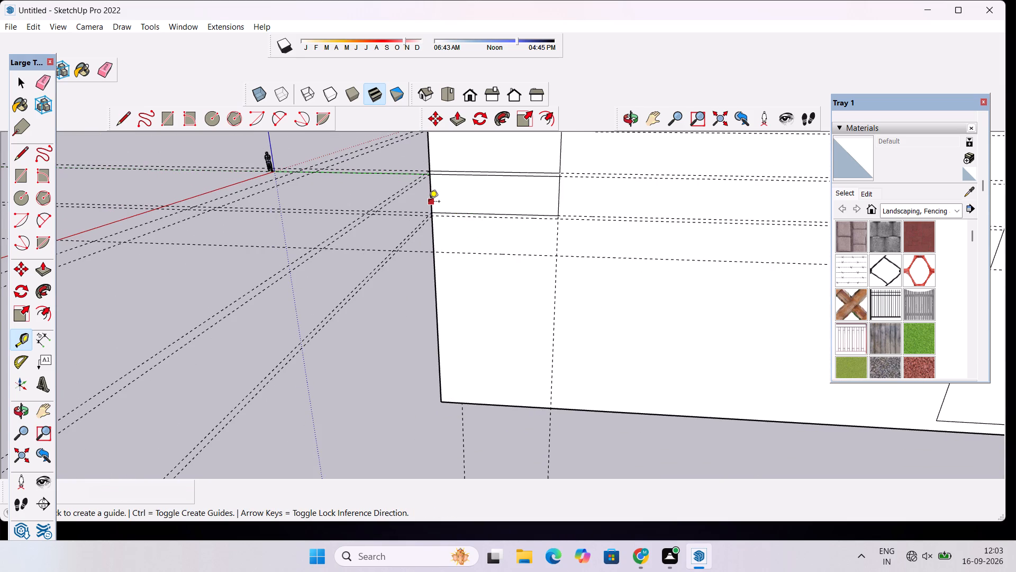
key("r")
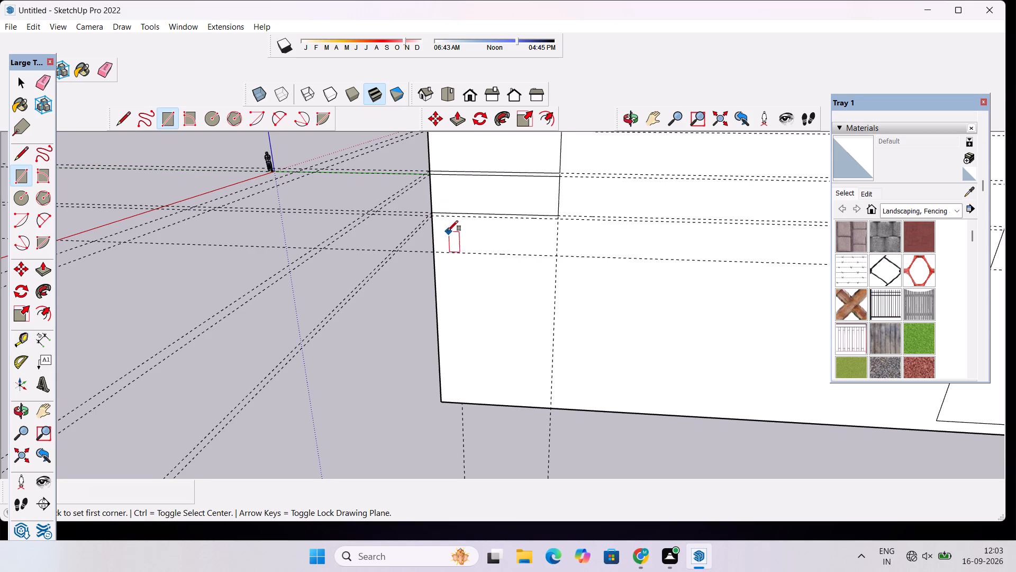
scroll(441, 225, "up", 8)
scroll(402, 176, "down", 5)
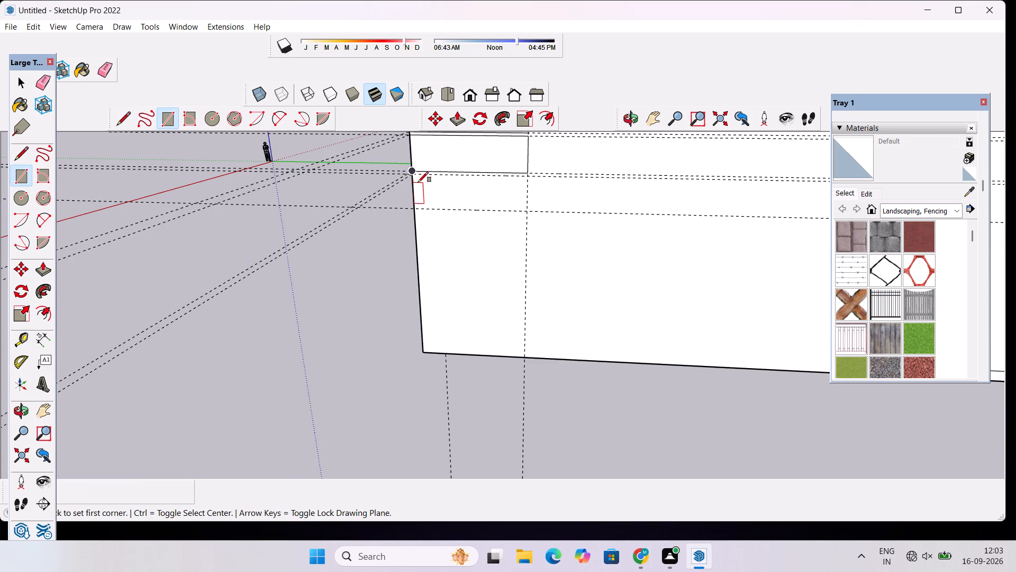
scroll(418, 182, "up", 3)
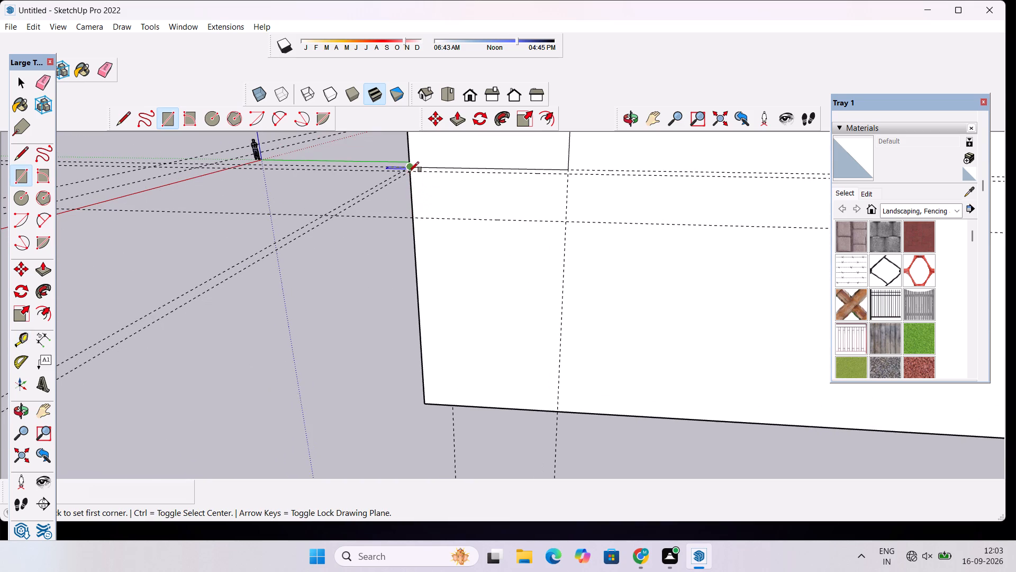
scroll(407, 176, "up", 4)
scroll(407, 176, "down", 3)
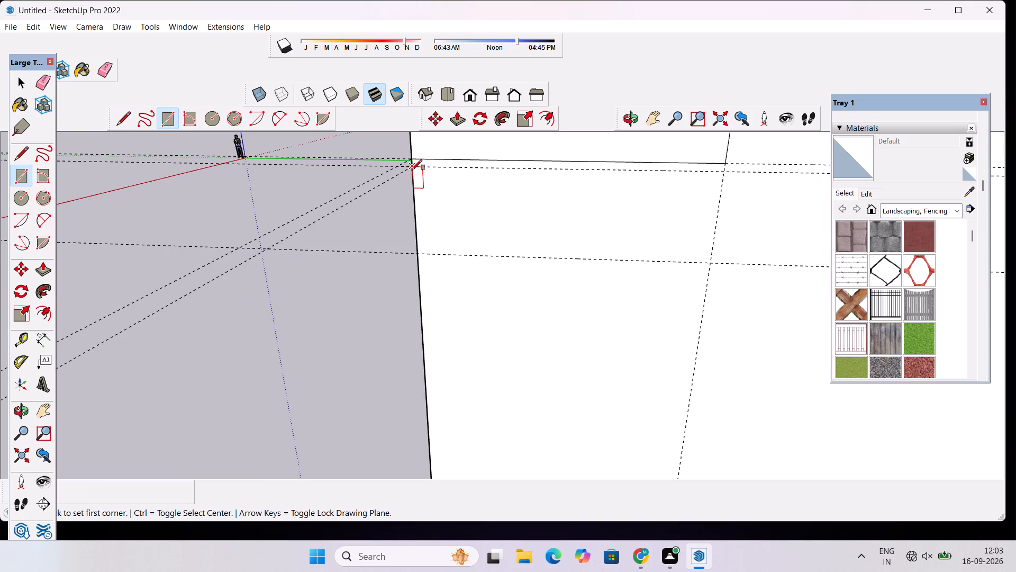
left_click(412, 170)
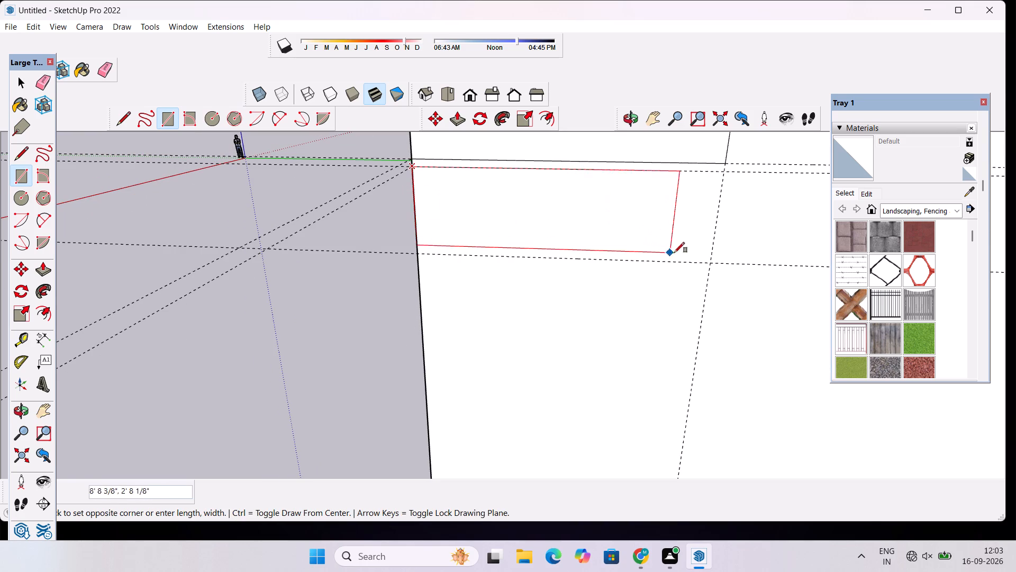
left_click(710, 266)
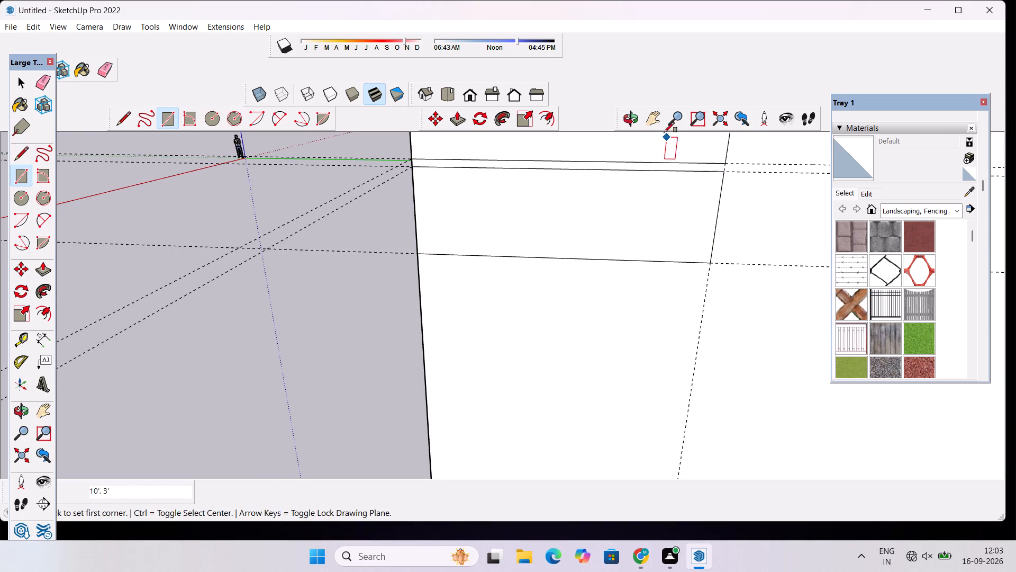
Erase the side face's horizontal guides and its 10' vertical guide, keeping the three panel rectangles.
left_click(625, 122)
left_click_drag(565, 185, 606, 200)
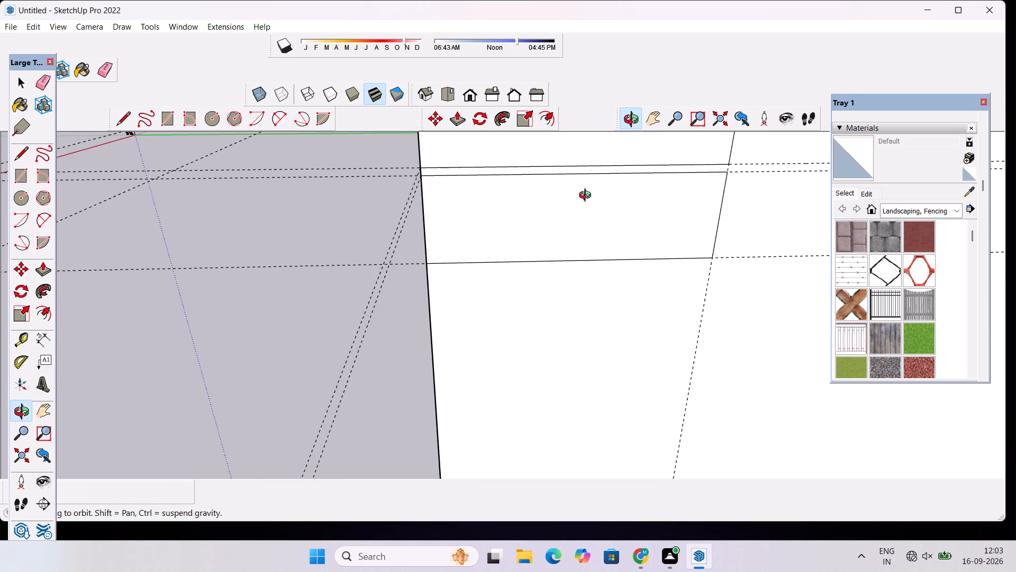
scroll(542, 198, "down", 11)
key("e")
scroll(631, 196, "down", 6)
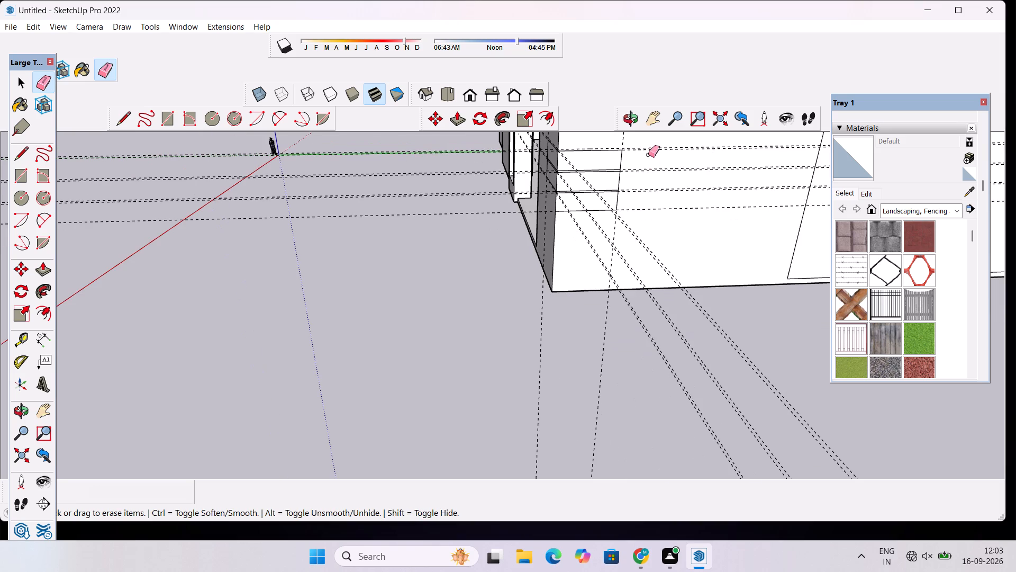
left_click_drag(650, 145, 656, 211)
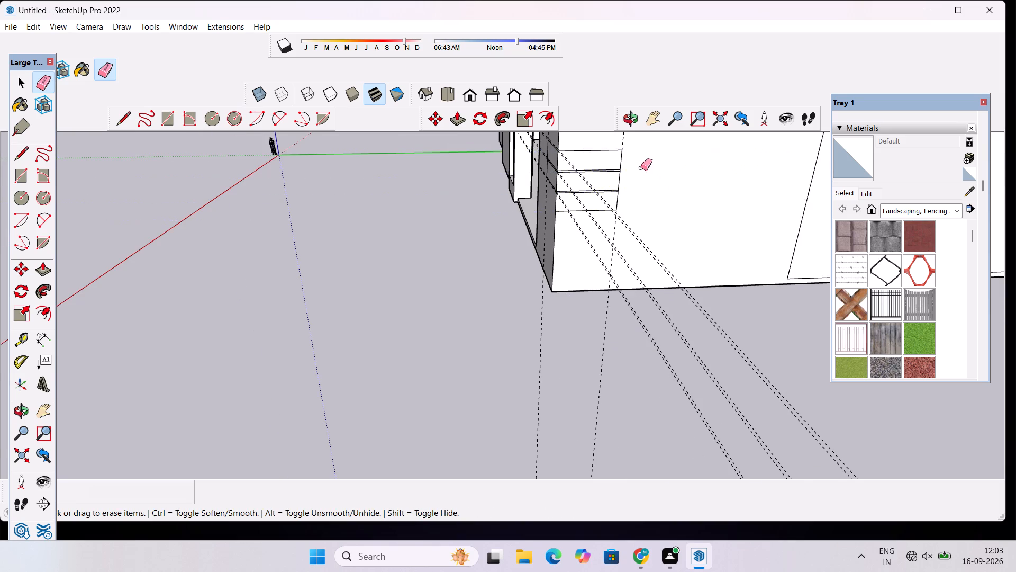
scroll(639, 170, "down", 5)
left_click(637, 154)
left_click(632, 145)
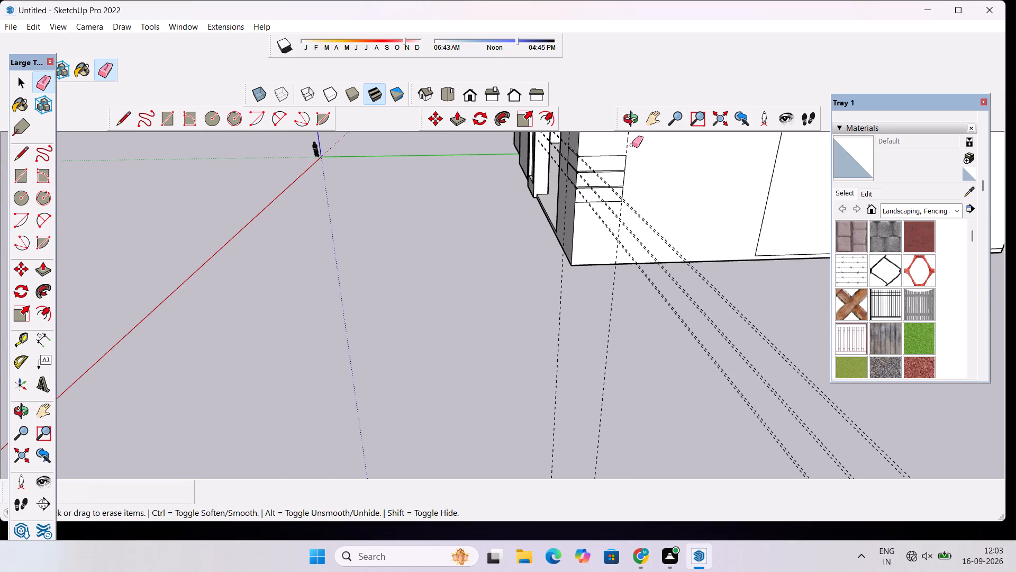
left_click(631, 144)
left_click_drag(629, 142, 630, 148)
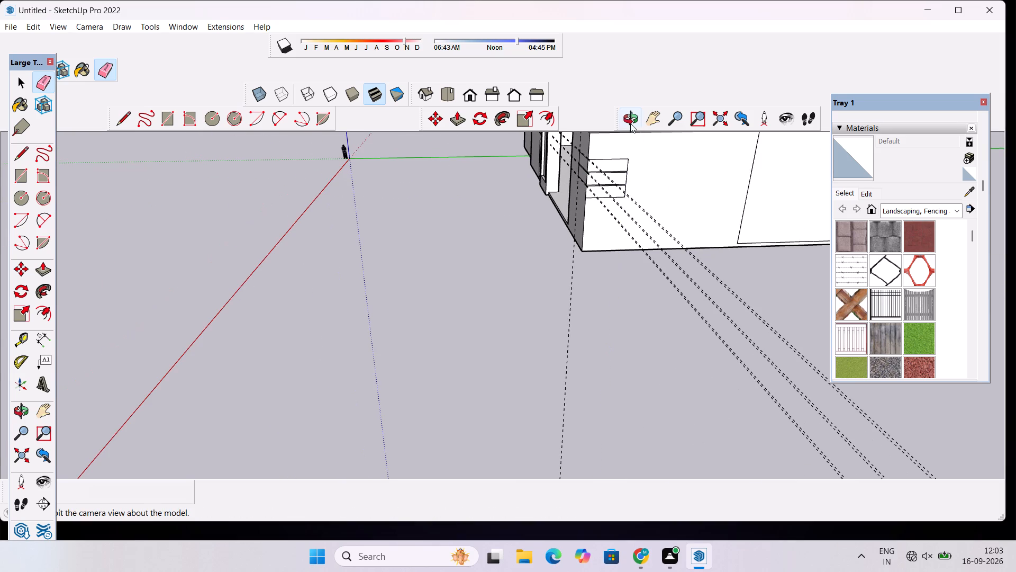
Add a horizontal guide on the front face 3' below the lowest guide, meeting the bottom corner of the side face's third rectangle.
left_click(630, 116)
left_click_drag(566, 198, 739, 162)
scroll(642, 192, "down", 4)
left_click_drag(625, 177, 610, 265, "shift")
scroll(560, 274, "up", 4, "shift")
left_click_drag(539, 252, 637, 234, "shift")
scroll(648, 215, "down", 4)
left_click_drag(652, 208, 558, 290, "shift")
scroll(542, 312, "up", 9, "shift")
left_click_drag(624, 309, 578, 311, "shift")
scroll(514, 320, "up", 9, "shift")
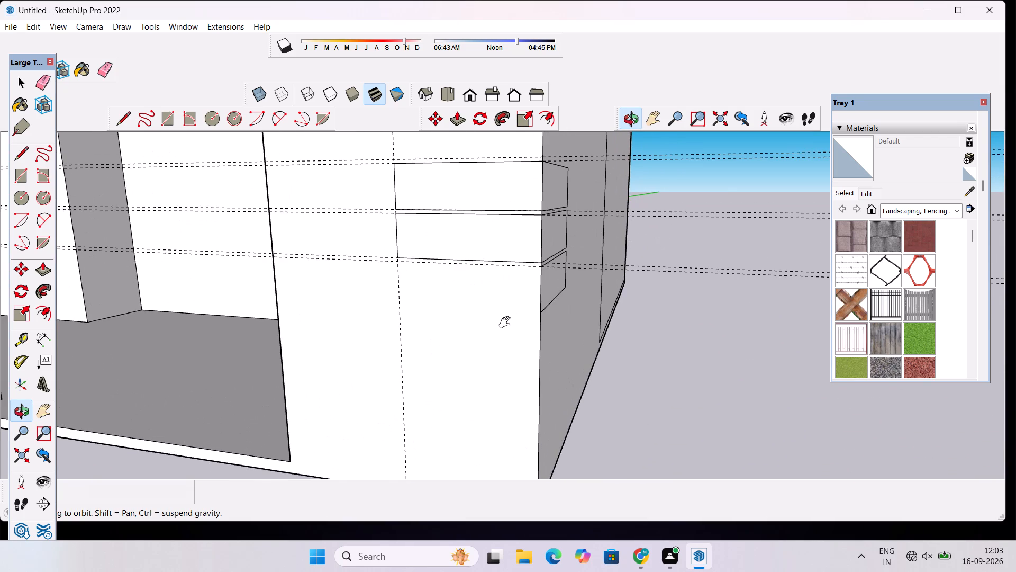
left_click(507, 323, "shift")
key("t")
left_click(500, 264)
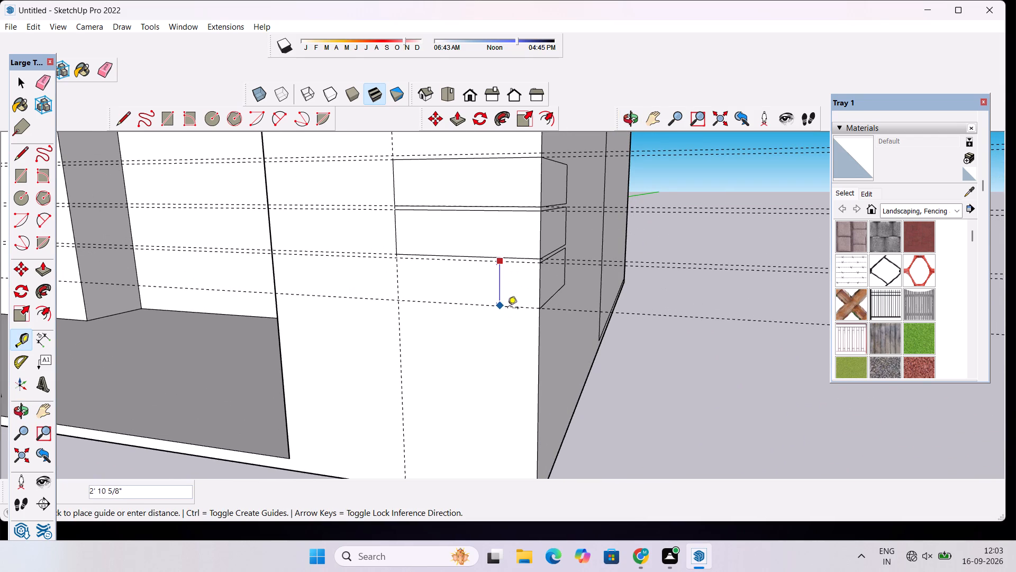
left_click(542, 309)
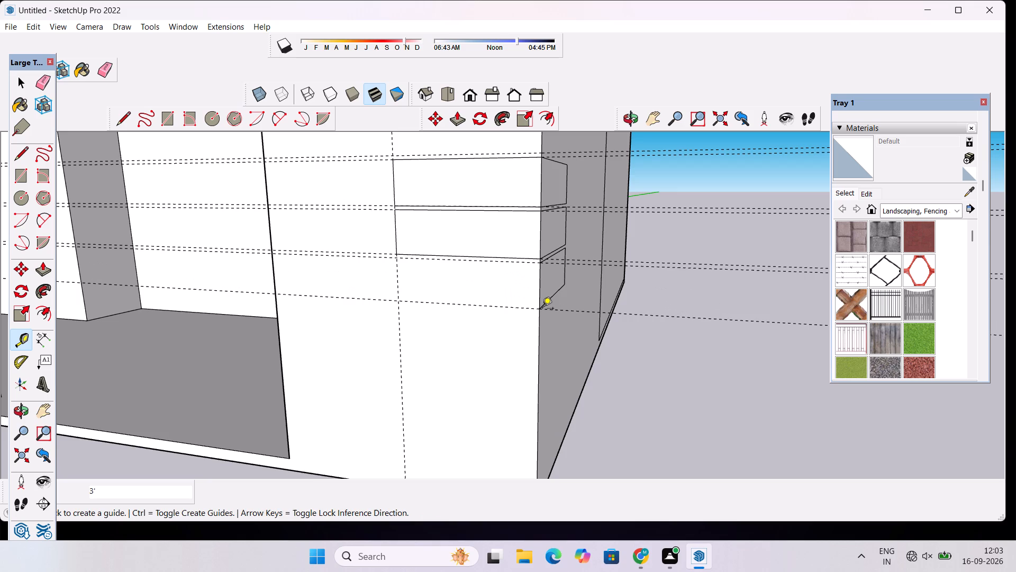
Draw the third 3' high panel rectangle on the front face, from the vertical guide to the wall's outer corner, between the two lowest guides.
key("space")
type("r")
scroll(371, 252, "up", 5)
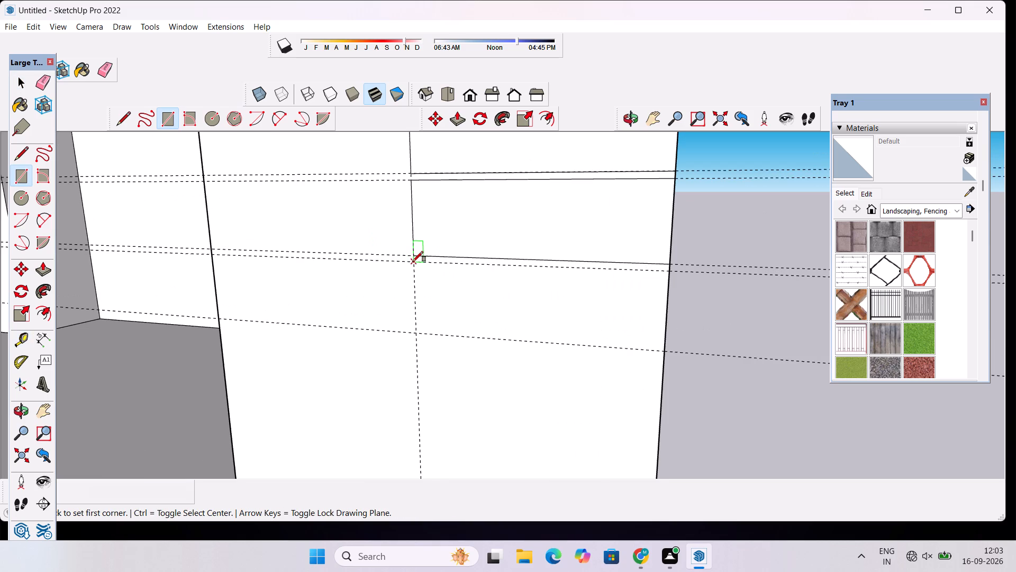
left_click(413, 262)
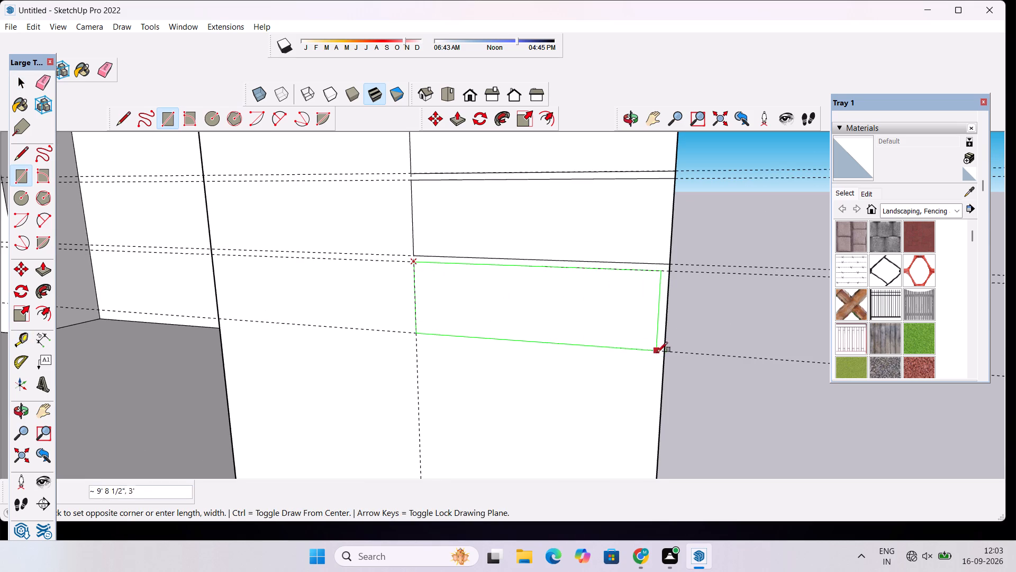
left_click(665, 352)
key("space")
key("space")
scroll(446, 280, "down", 5)
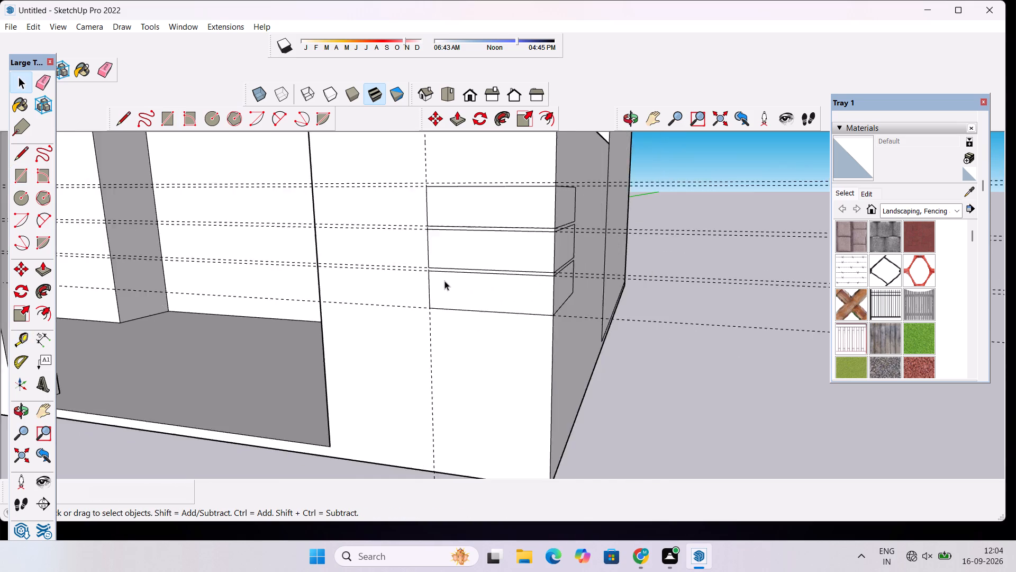
Erase all the horizontal guides and the vertical guide of the front face, keeping the panel rectangles.
scroll(444, 281, "down", 14)
key("e")
scroll(436, 256, "down", 5)
left_click_drag(610, 248, 612, 263)
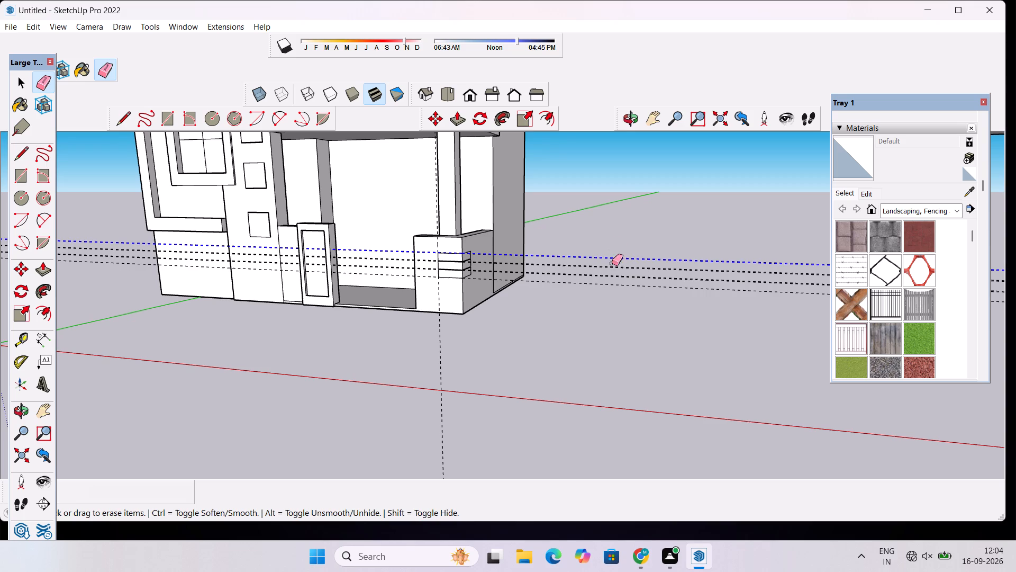
left_click_drag(612, 263, 615, 287)
left_click_drag(425, 328, 446, 347)
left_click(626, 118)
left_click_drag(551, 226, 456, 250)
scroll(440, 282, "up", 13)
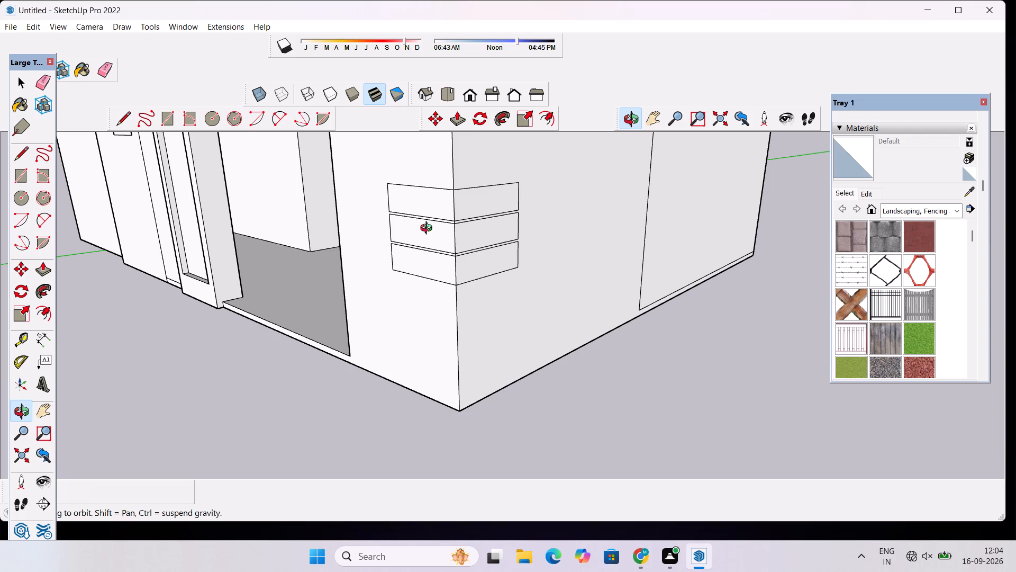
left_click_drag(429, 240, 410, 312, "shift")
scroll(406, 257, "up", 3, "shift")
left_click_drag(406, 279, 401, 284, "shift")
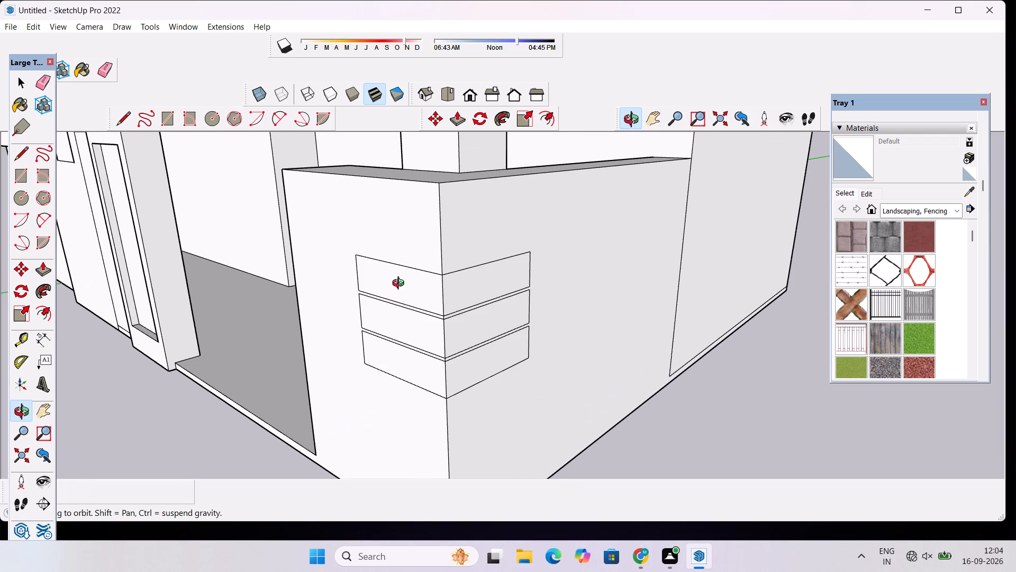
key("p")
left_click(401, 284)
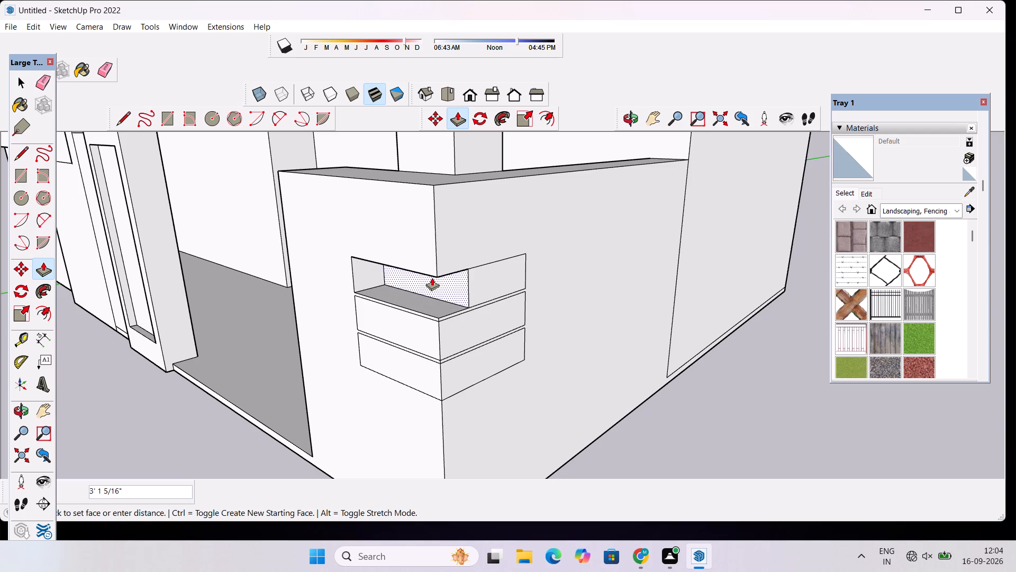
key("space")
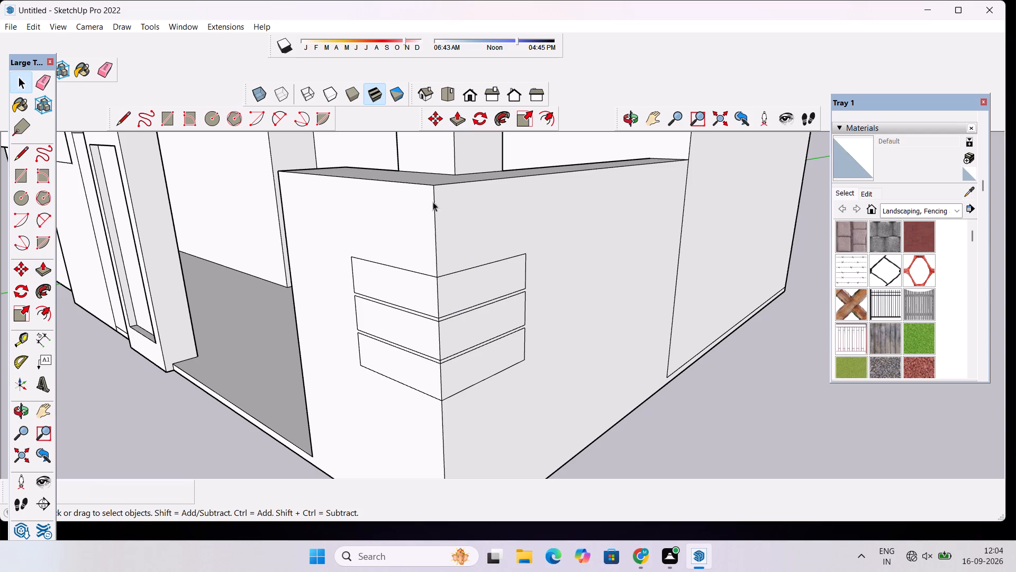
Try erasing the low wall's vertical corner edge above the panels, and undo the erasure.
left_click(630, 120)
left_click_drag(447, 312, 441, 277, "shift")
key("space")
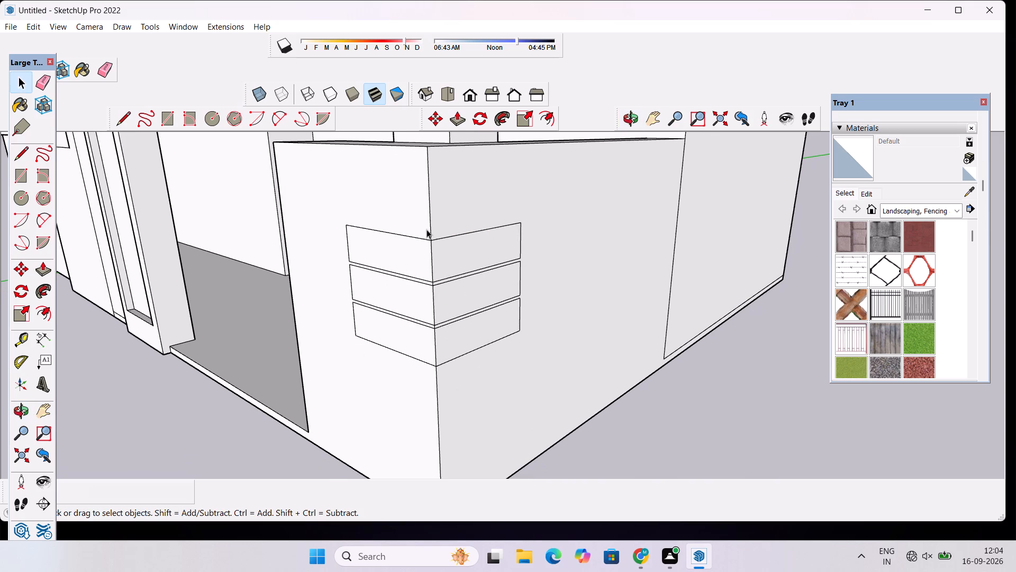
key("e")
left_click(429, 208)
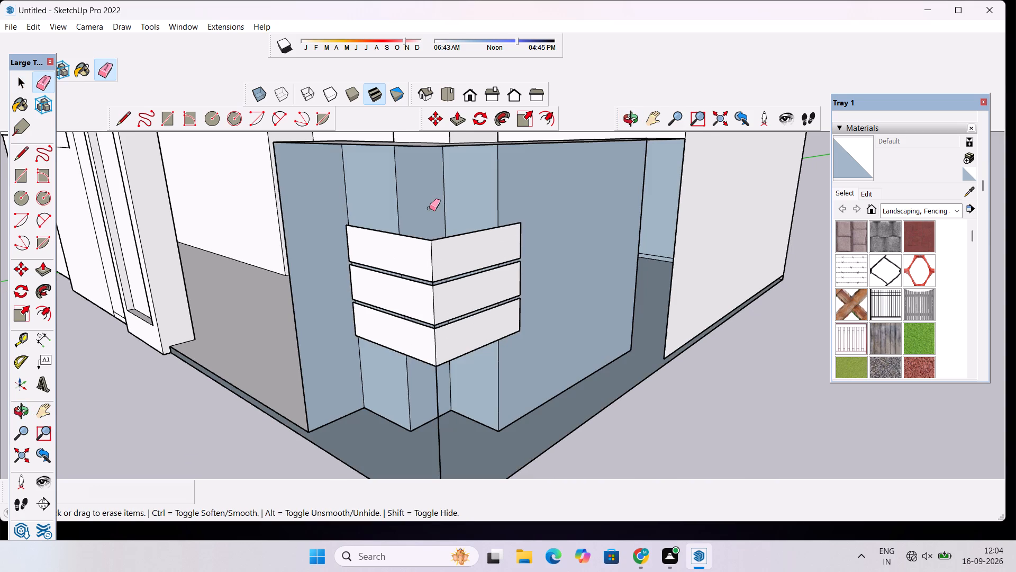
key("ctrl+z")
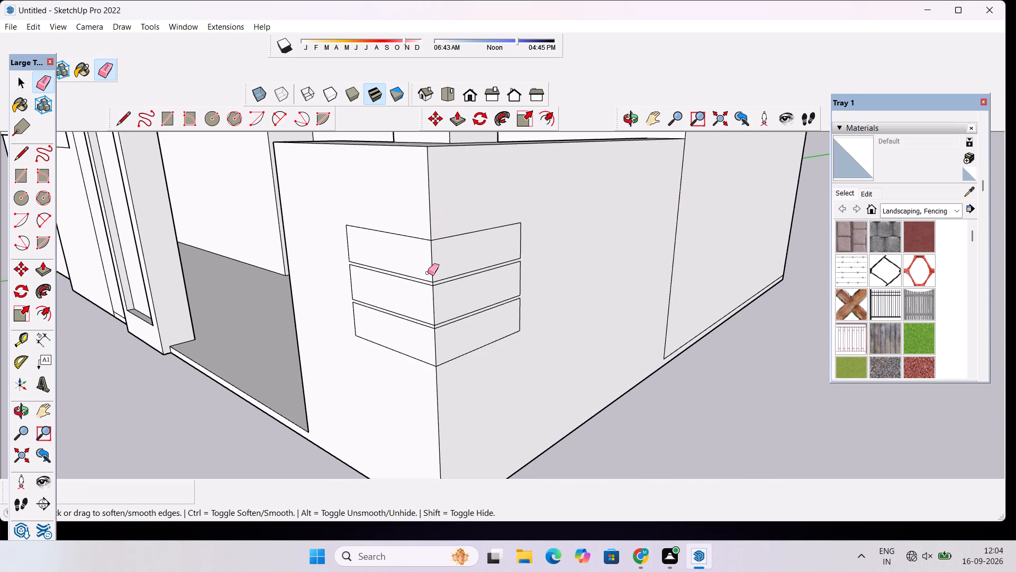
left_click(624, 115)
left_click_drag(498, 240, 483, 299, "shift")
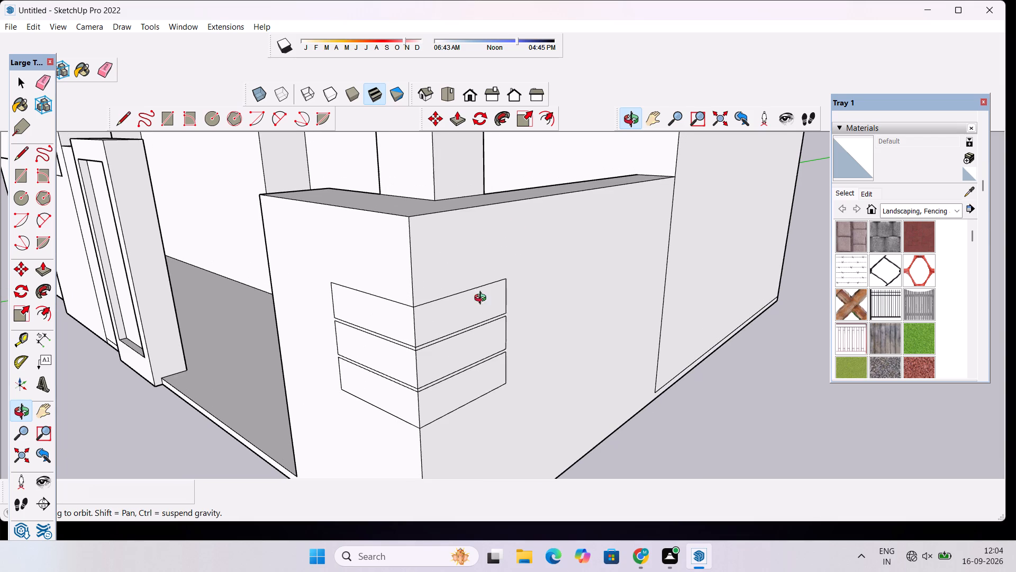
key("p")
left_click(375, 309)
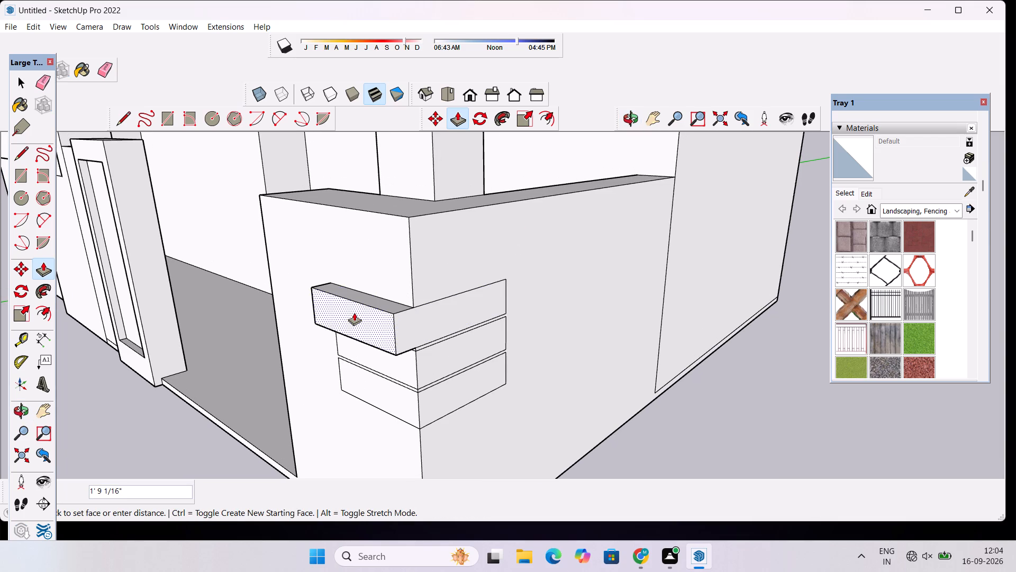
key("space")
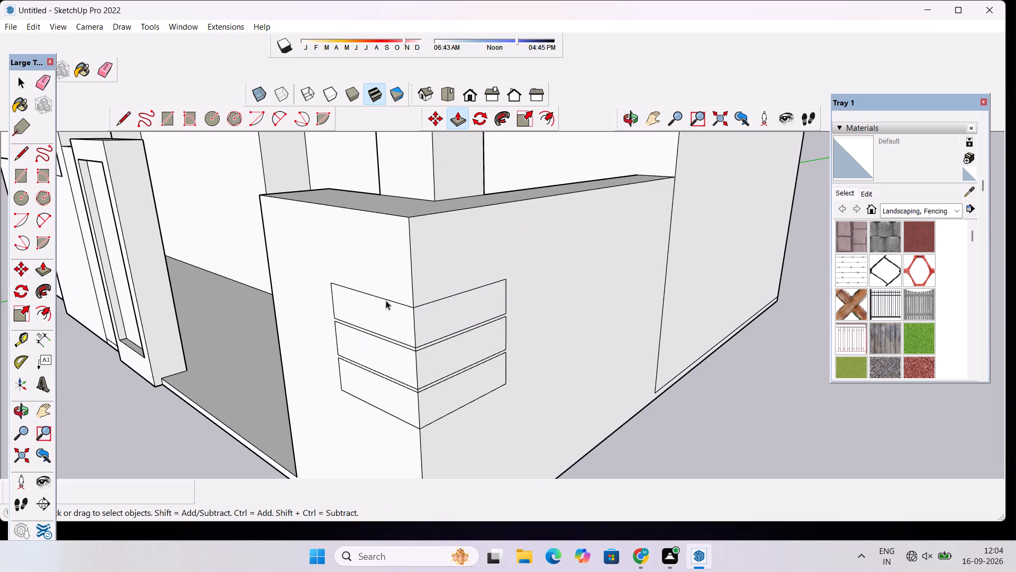
Push/Pull the three panel rectangles on the low wall's front face outward by 6".
scroll(386, 307, "down", 1)
scroll(316, 289, "down", 4)
scroll(403, 339, "up", 7)
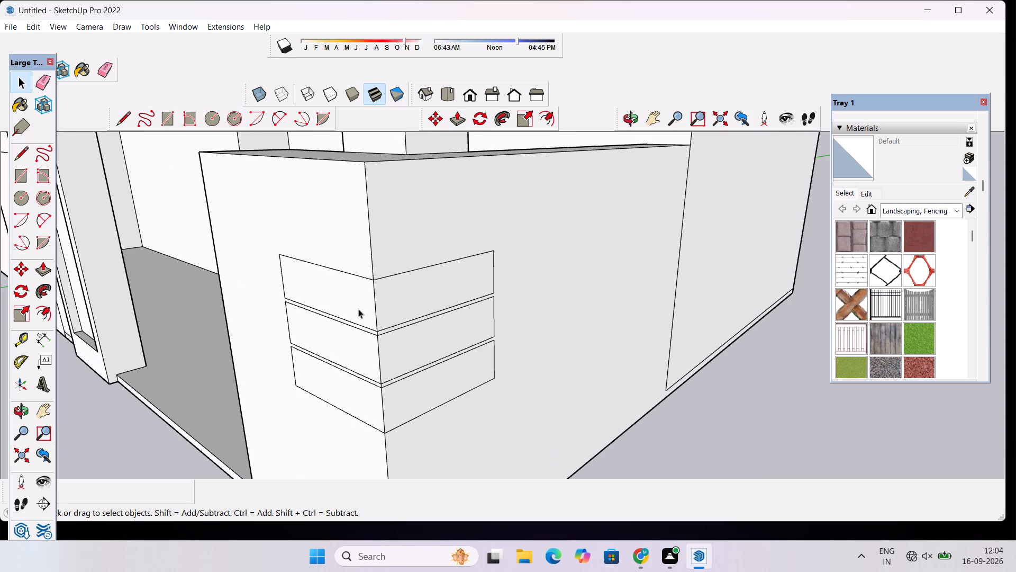
left_click(358, 309)
key("p")
left_click(358, 309)
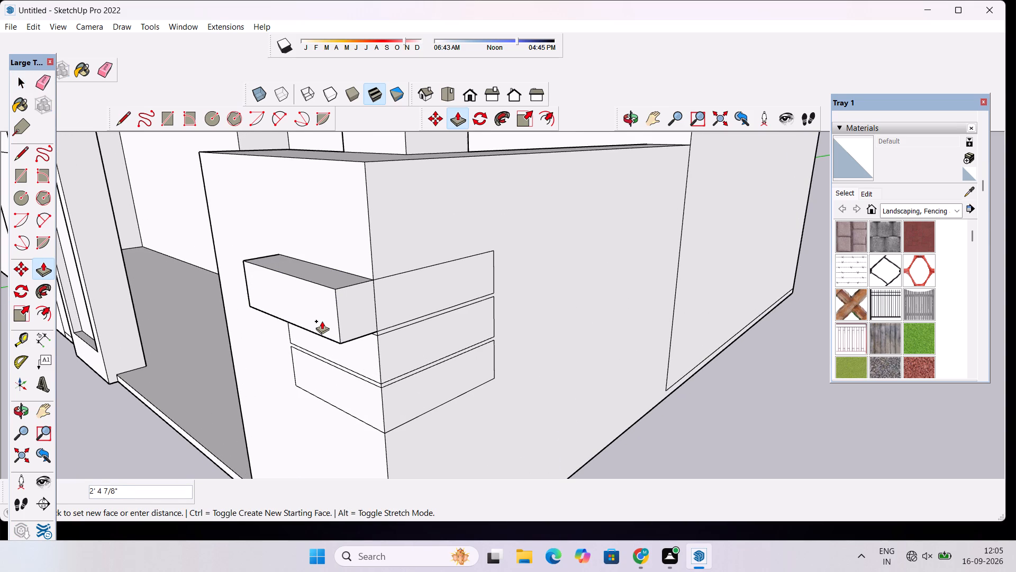
type("6\"")
key("Return")
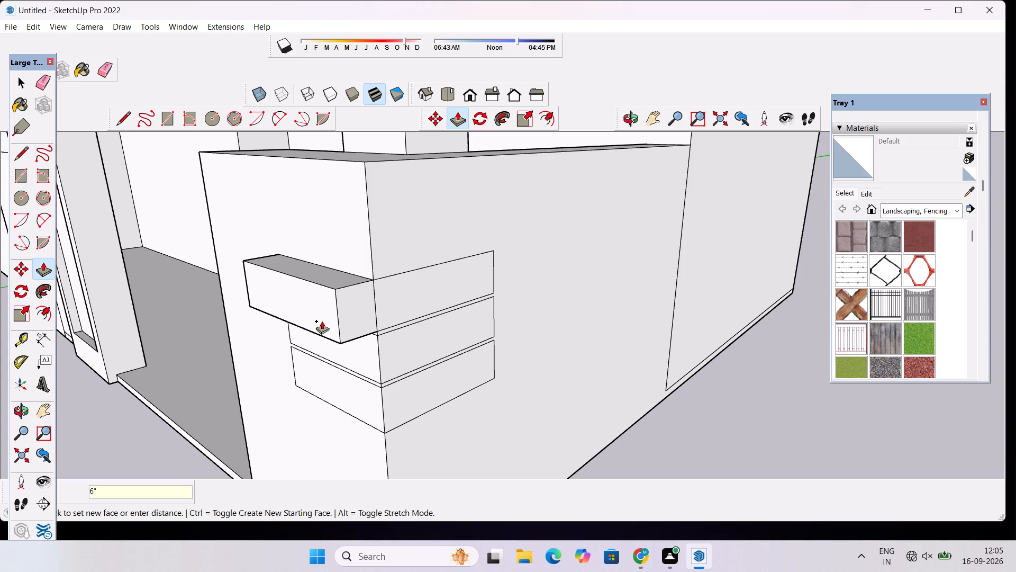
left_click(341, 347)
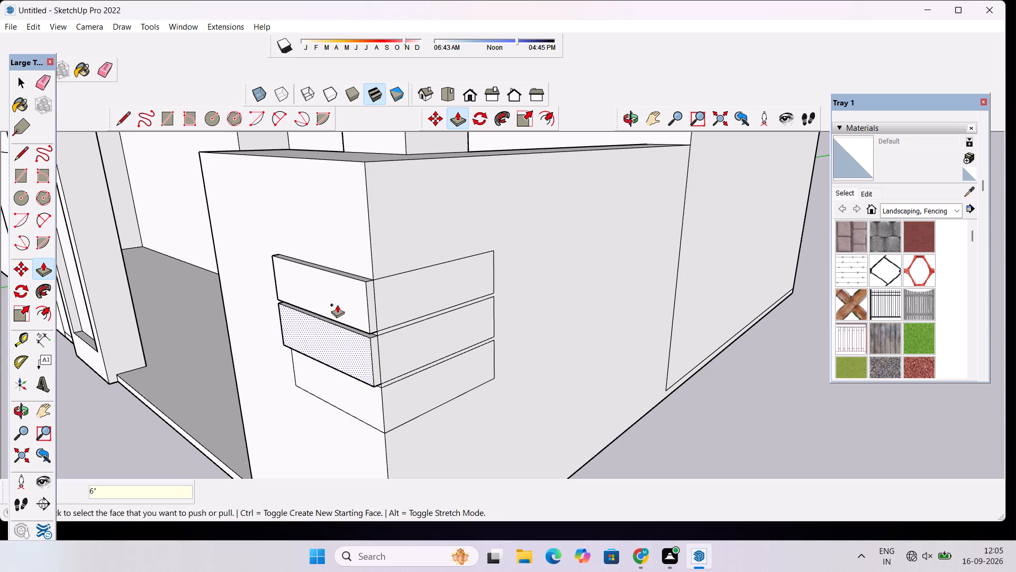
left_click(337, 305)
left_click(332, 389)
left_click(329, 353)
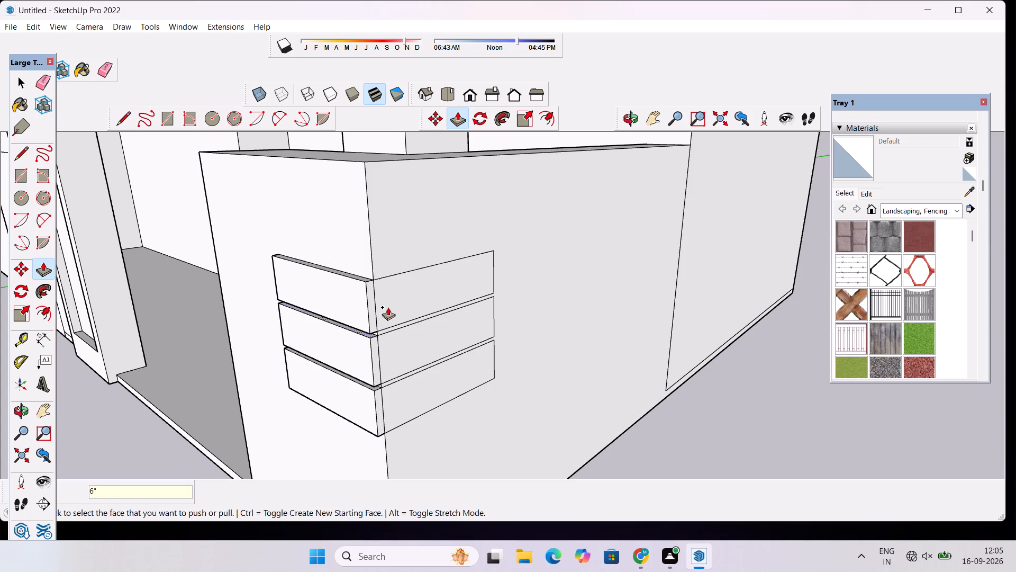
Push/Pull the three panel rectangles on the low wall's side face outward by 6".
left_click(388, 307)
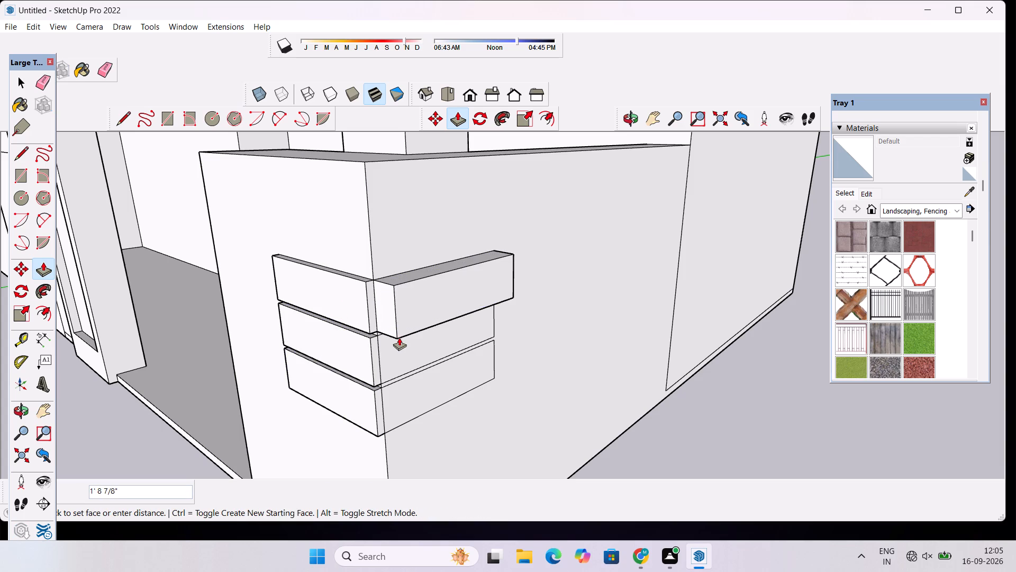
type("6\"")
key("Return")
left_click(411, 349)
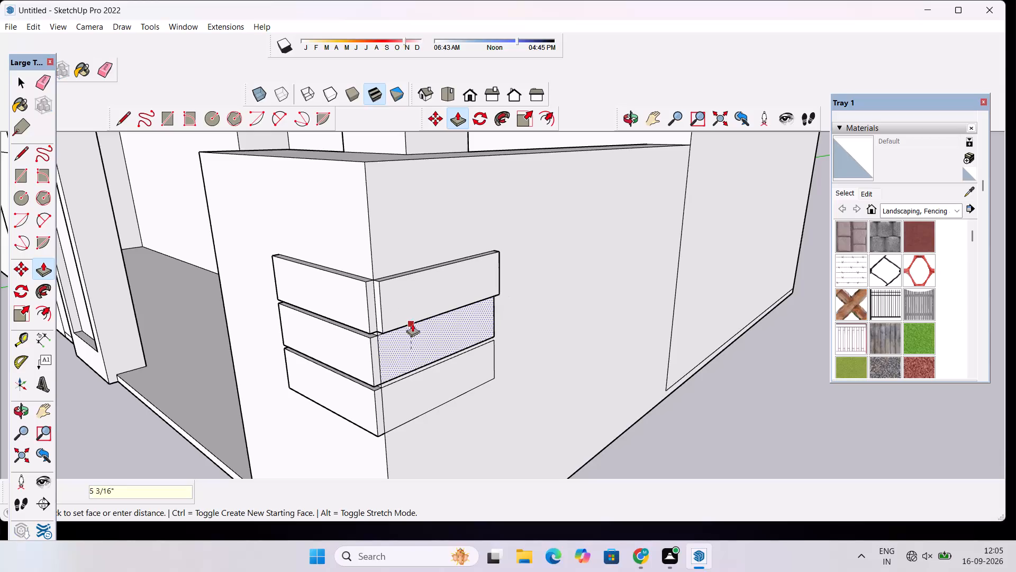
left_click(414, 312)
left_click(420, 403)
left_click(422, 356)
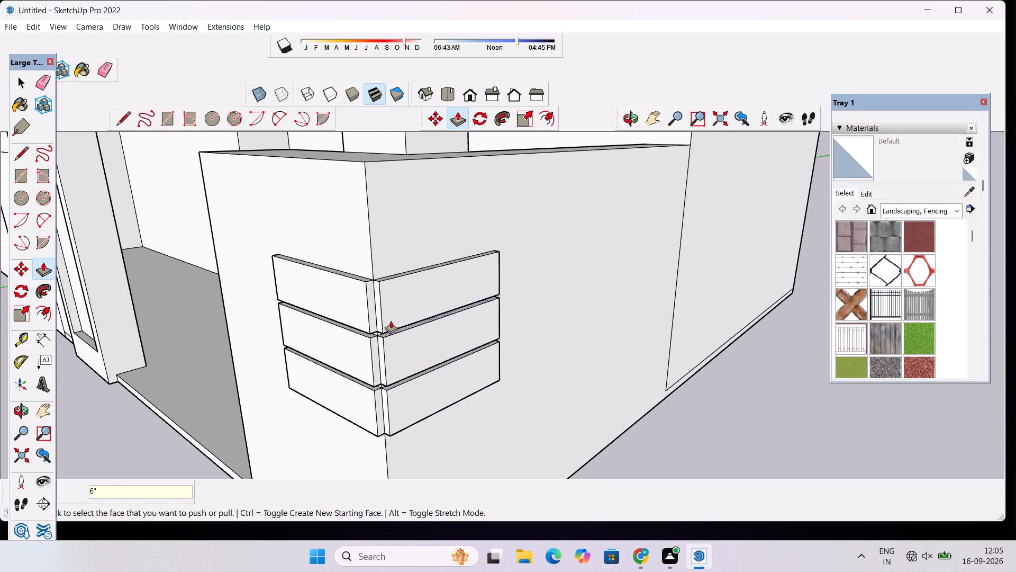
Extend the panels' narrow end faces 6" at the wall corner, closing the notch in all three rows.
scroll(355, 285, "up", 4)
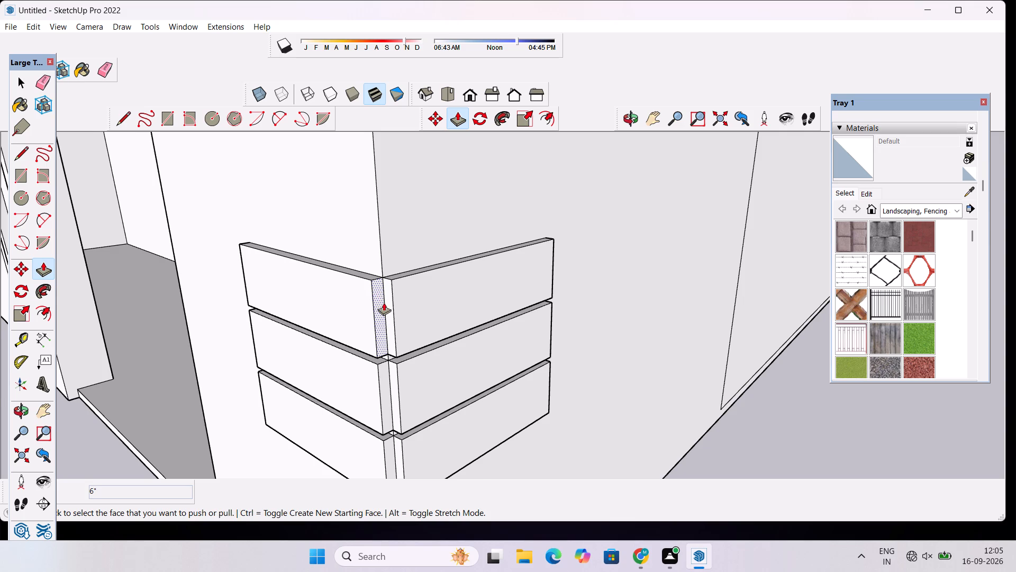
scroll(384, 302, "up", 5)
left_click(400, 285)
key("space")
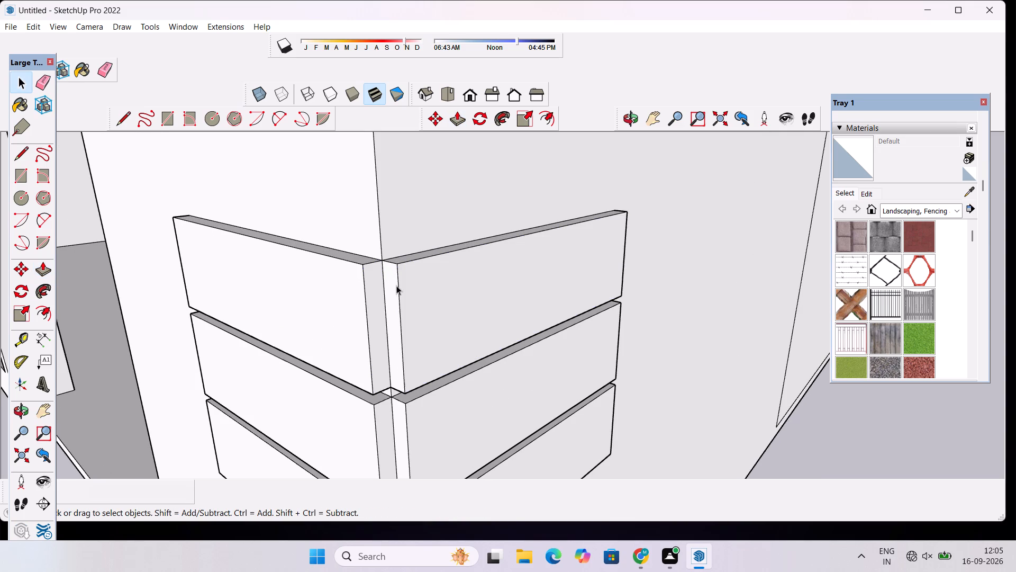
key("p")
left_click(390, 310)
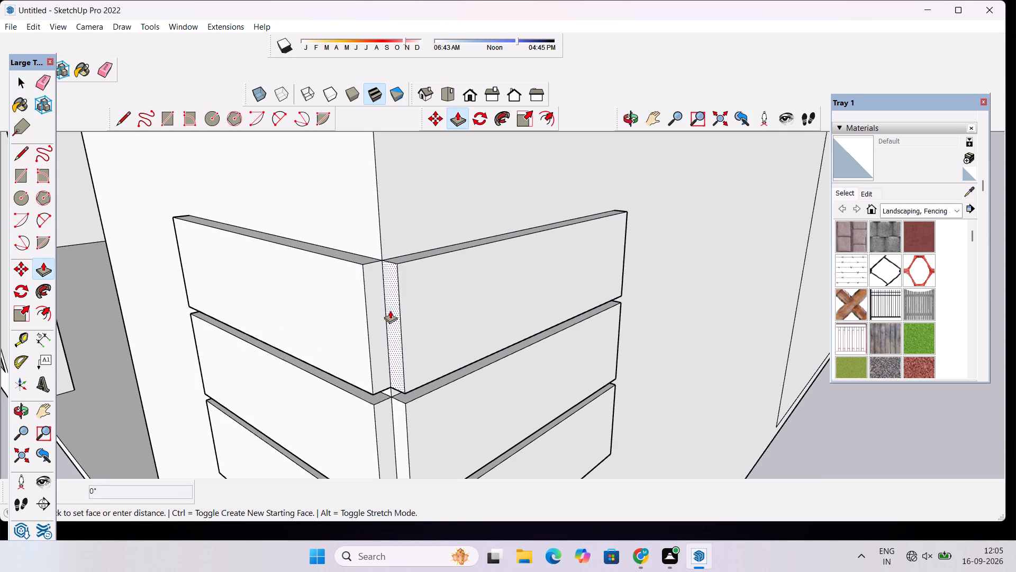
left_click(357, 269)
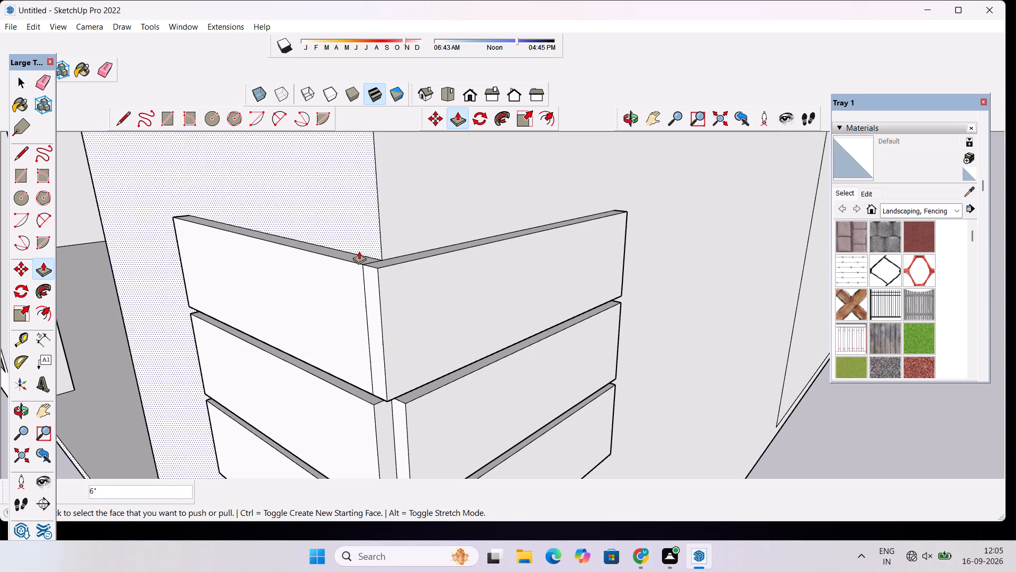
scroll(360, 247, "down", 6)
scroll(377, 366, "up", 4)
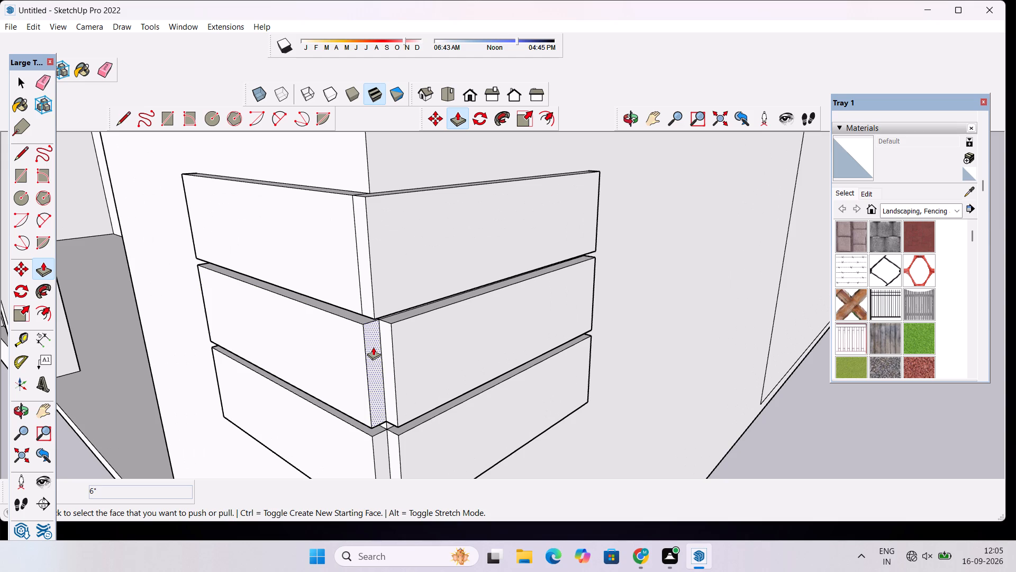
left_click(371, 347)
left_click(389, 324)
scroll(372, 302, "down", 3)
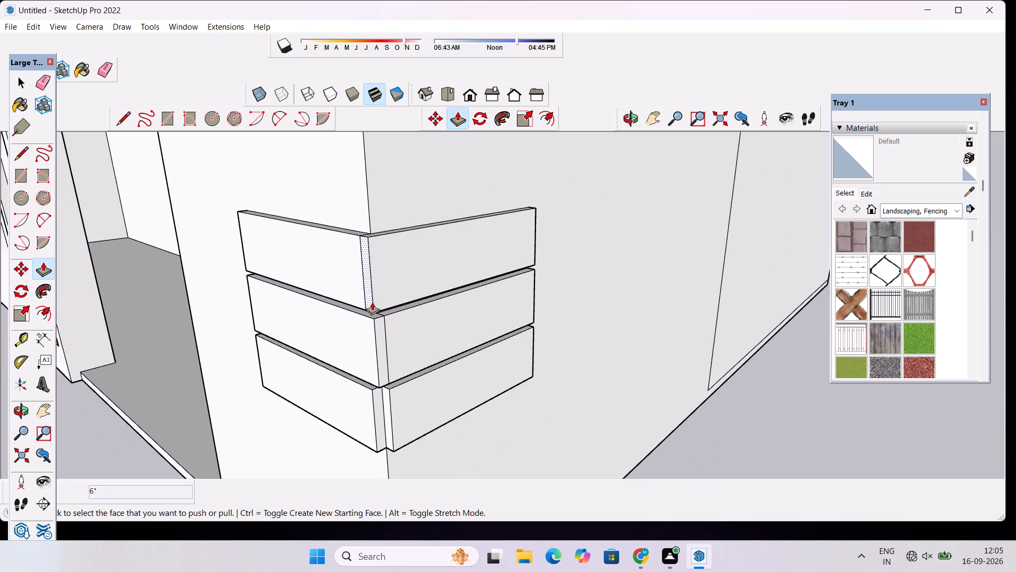
scroll(372, 302, "down", 6)
scroll(368, 382, "up", 9)
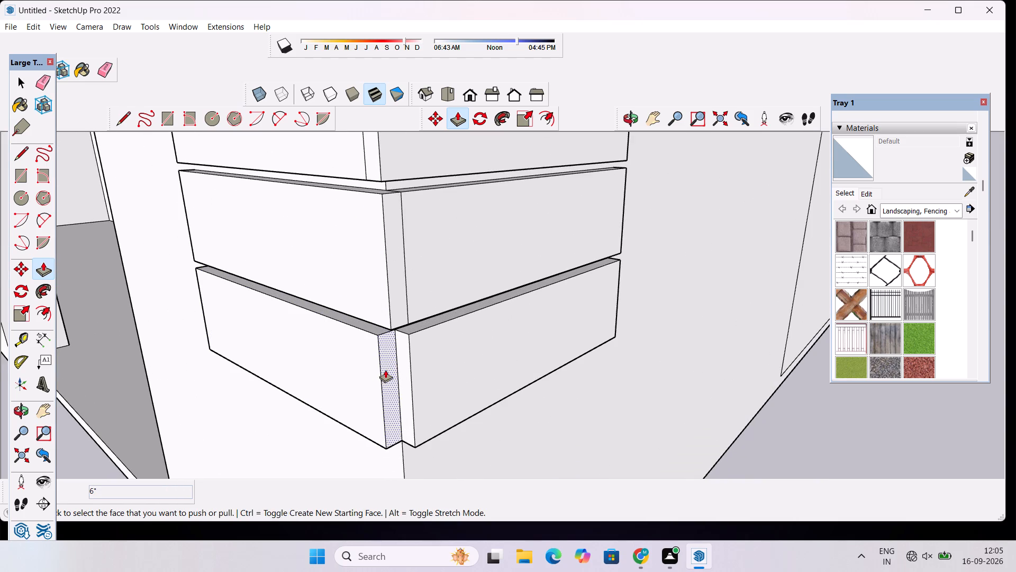
left_click(385, 370)
left_click(412, 339)
Erase the leftover vertical seam lines beside the corner on all three panel rows.
scroll(383, 289, "down", 15)
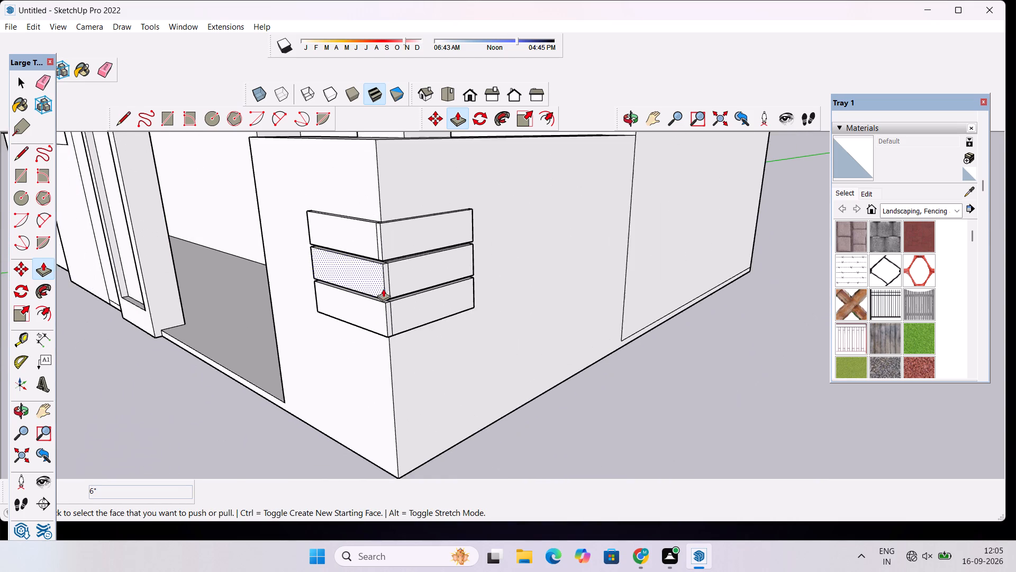
scroll(355, 212, "up", 7)
key("e")
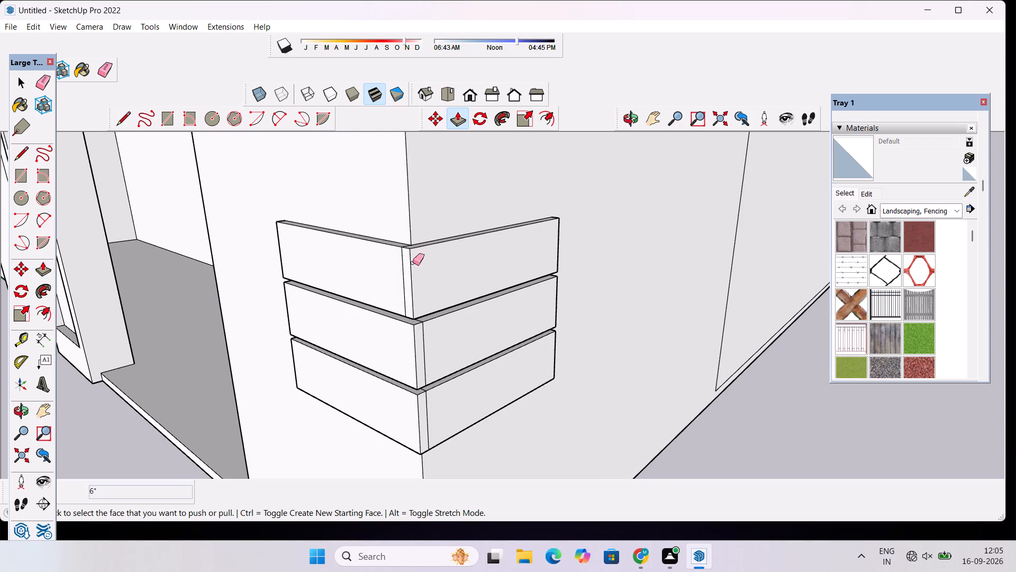
left_click(402, 261)
scroll(409, 234, "down", 10)
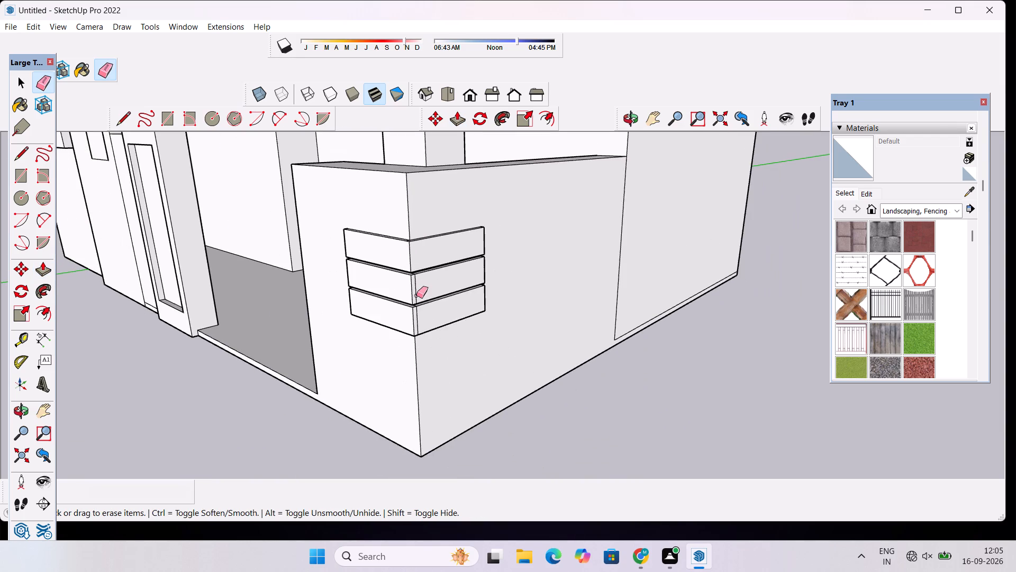
scroll(417, 293, "up", 9)
left_click_drag(414, 257, 412, 269)
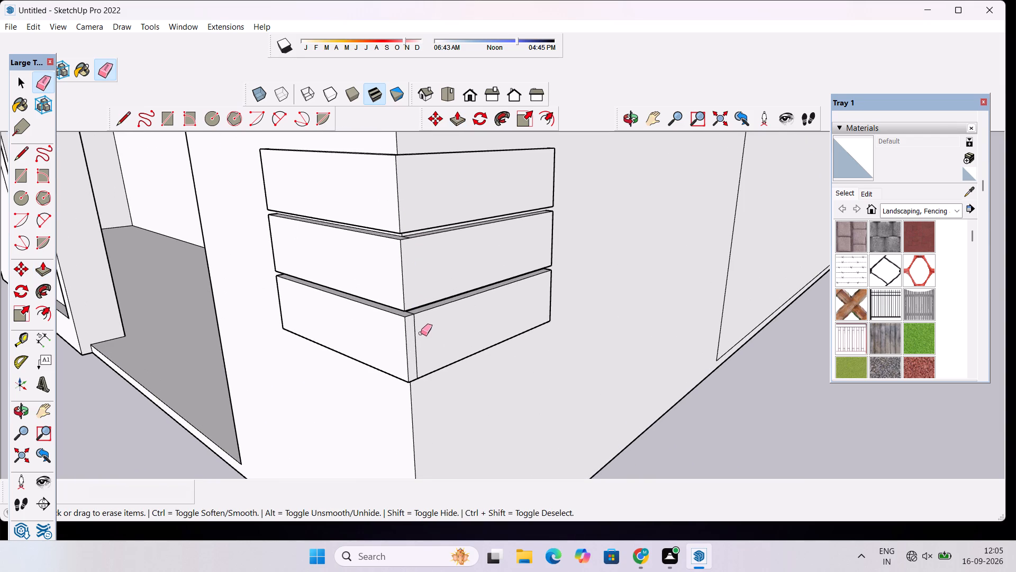
left_click_drag(421, 334, 418, 360)
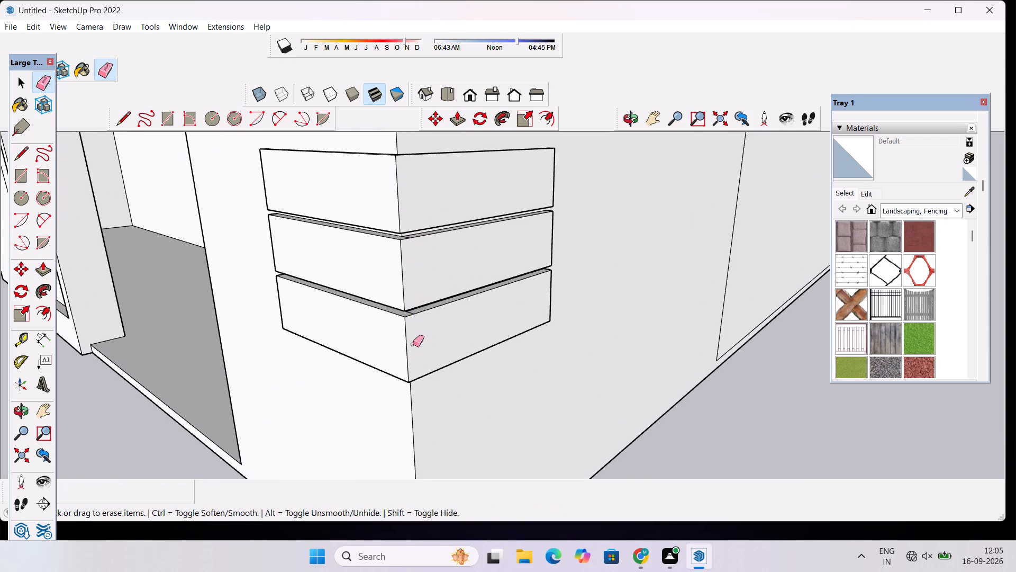
scroll(411, 314, "down", 7)
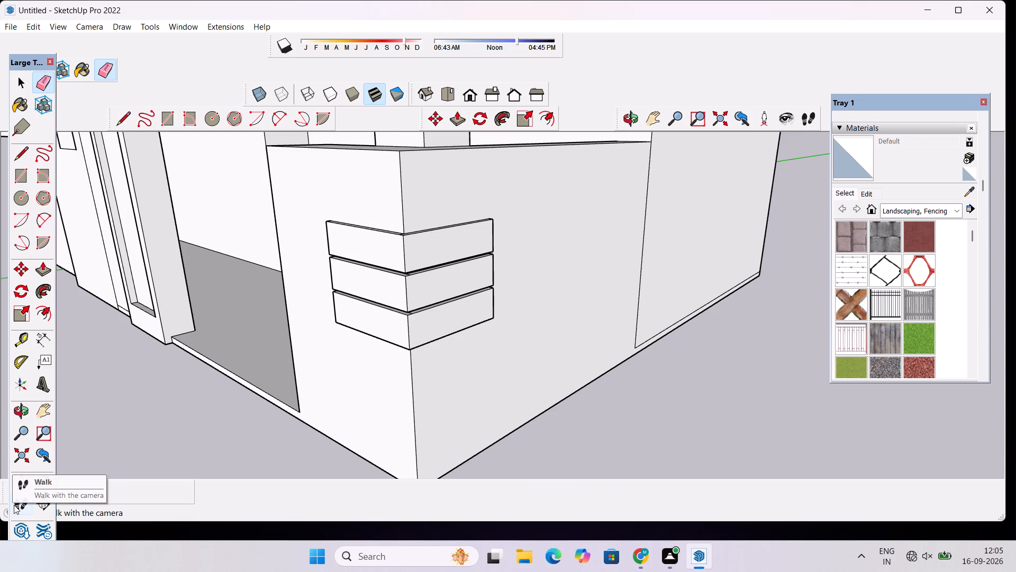
Examine the finished wraparound corner panels and the facade from the front.
scroll(14, 505, "down", 6)
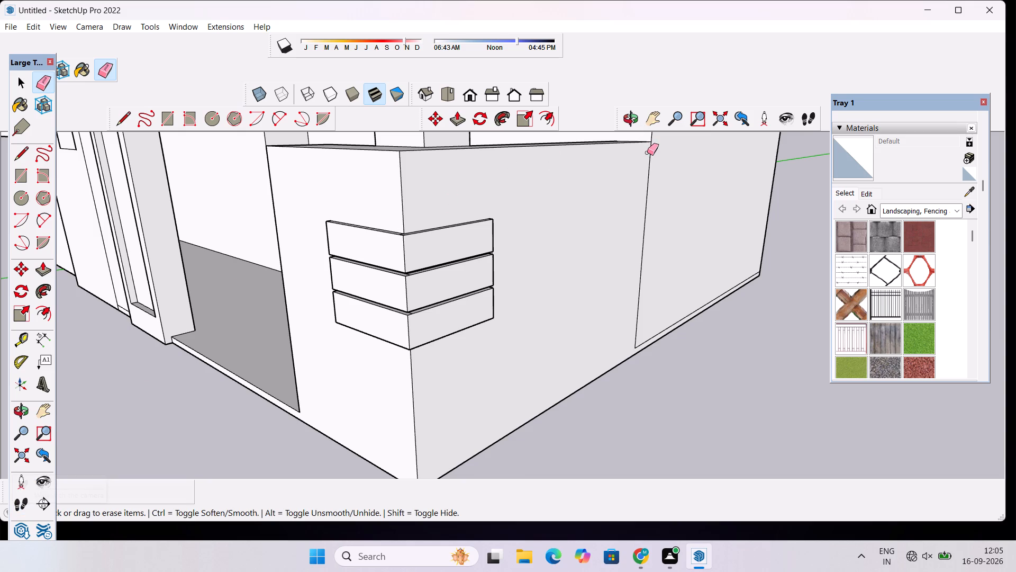
left_click(628, 117)
left_click_drag(493, 265, 600, 218)
scroll(600, 218, "down", 5)
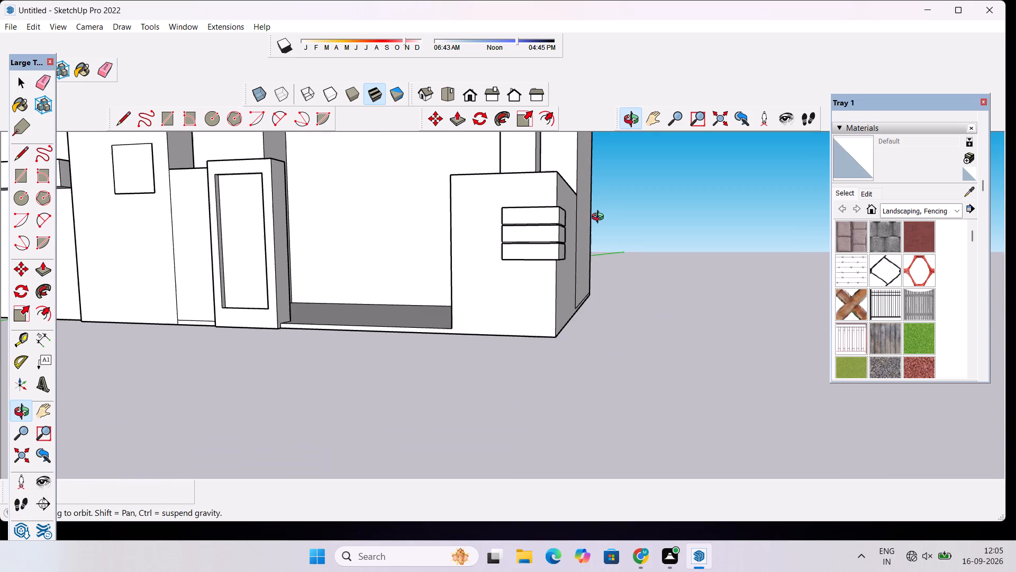
left_click_drag(501, 254, 528, 263)
scroll(528, 263, "down", 5)
left_click_drag(485, 273, 525, 270)
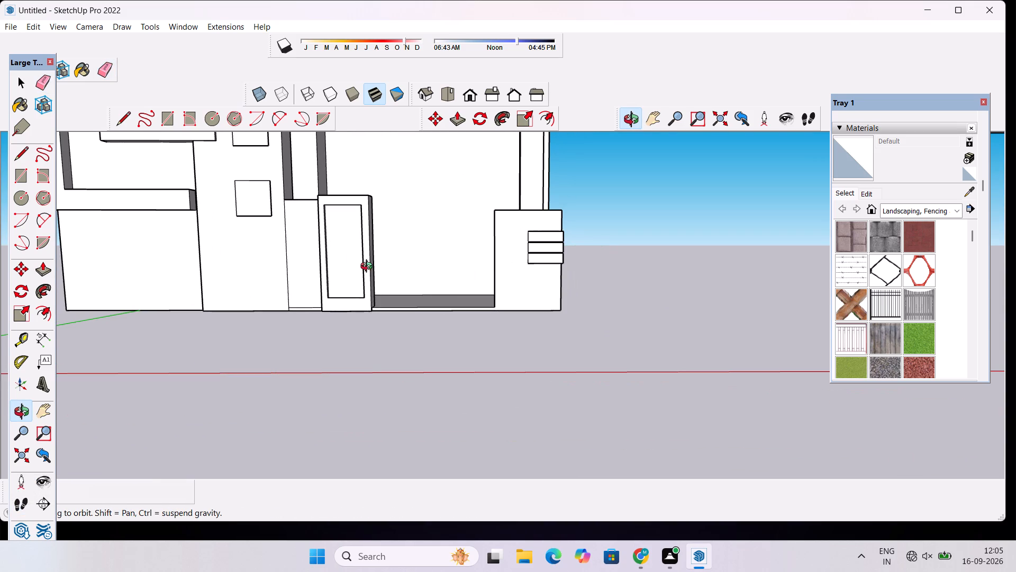
left_click_drag(345, 251, 412, 264, "shift")
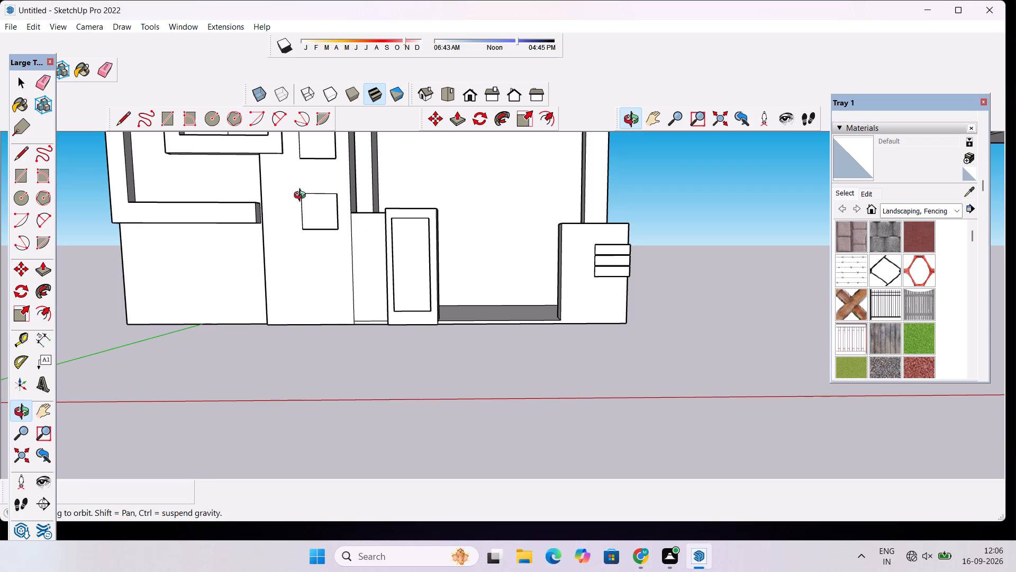
Draw a horizontal rectangle about 8' by 1' 6" on the narrow wall strip beside the tall projecting frame.
scroll(302, 206, "down", 3)
left_click_drag(346, 251, 351, 280)
scroll(347, 231, "up", 8)
left_click(354, 260)
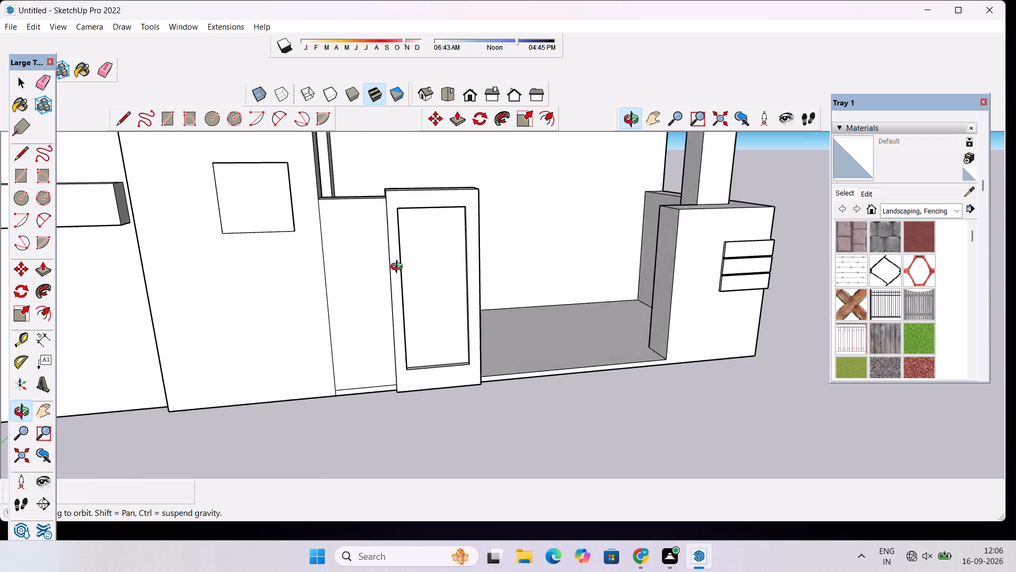
scroll(354, 258, "down", 3)
scroll(368, 239, "up", 8)
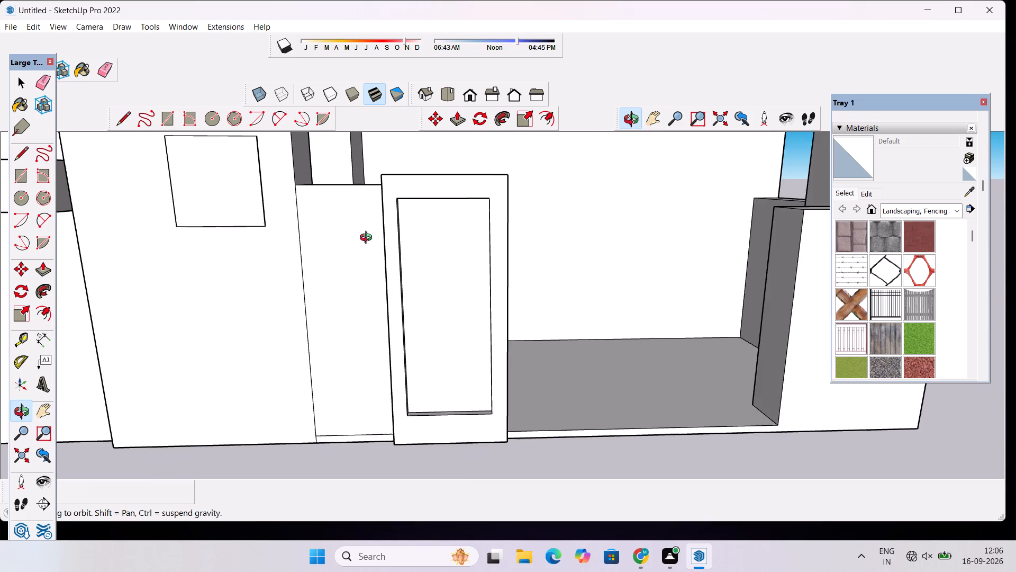
left_click_drag(369, 239, 372, 256, "shift")
scroll(372, 256, "up", 2)
key("r")
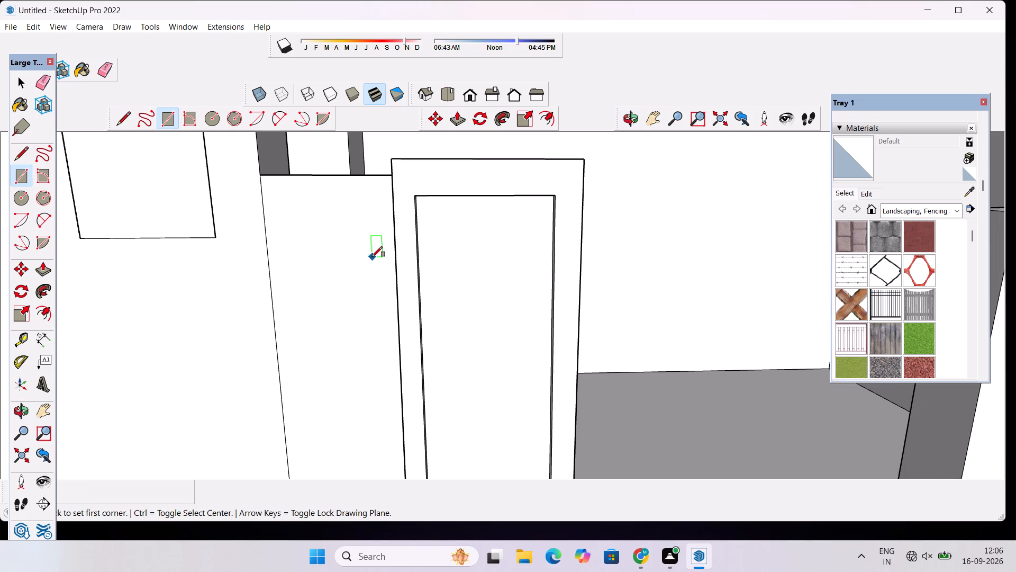
left_click(275, 249)
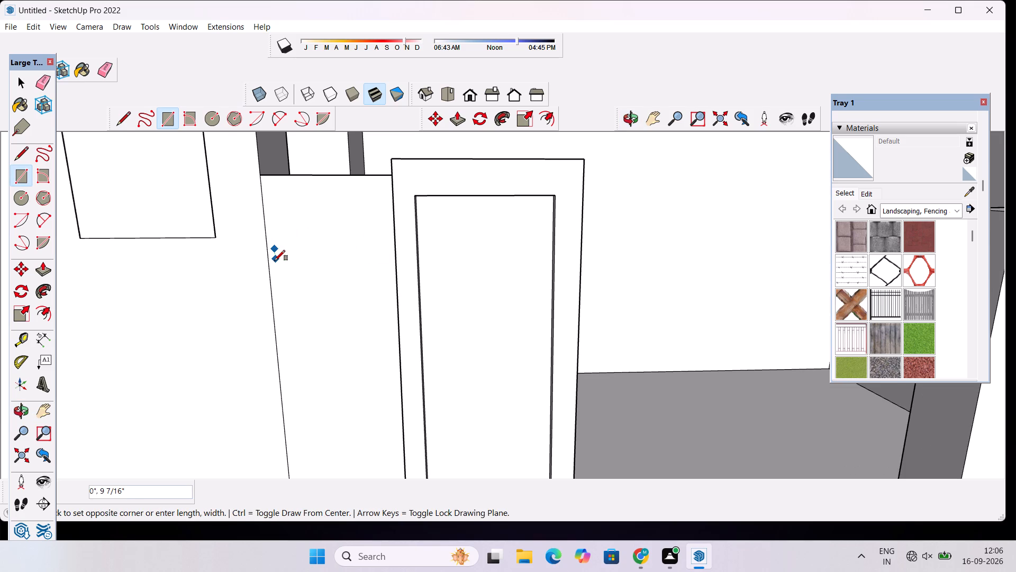
left_click(383, 269)
Copy the rectangle diagonally down about 3' 2" so its lower corner meets the tall frame's inner edge.
key("space")
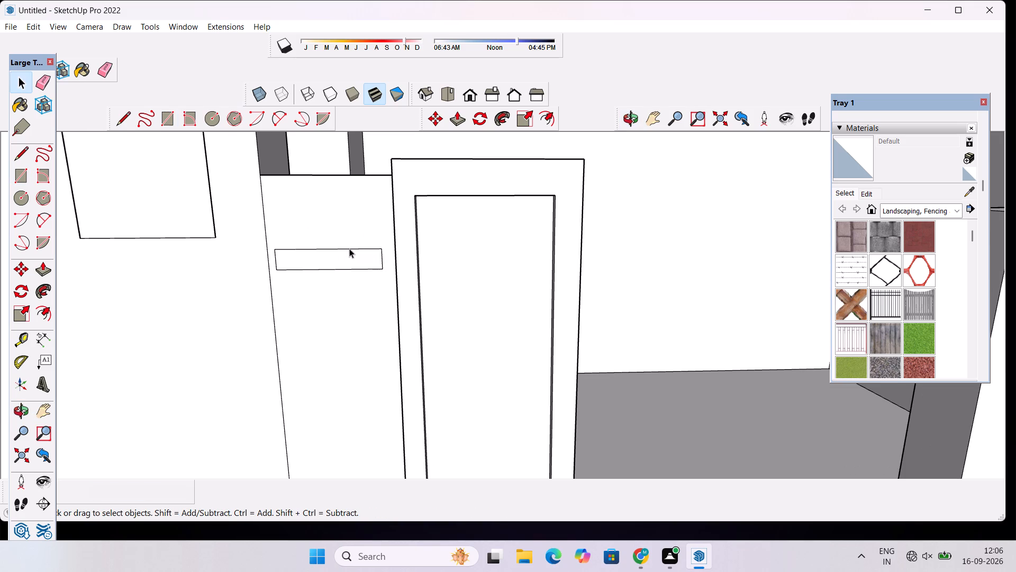
double_click(348, 254)
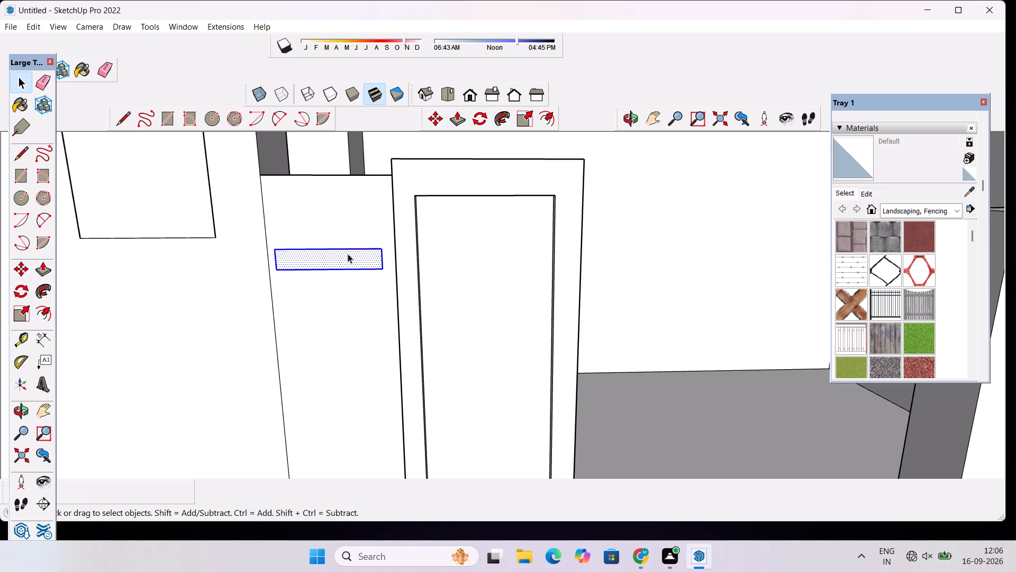
key("m")
left_click(377, 271)
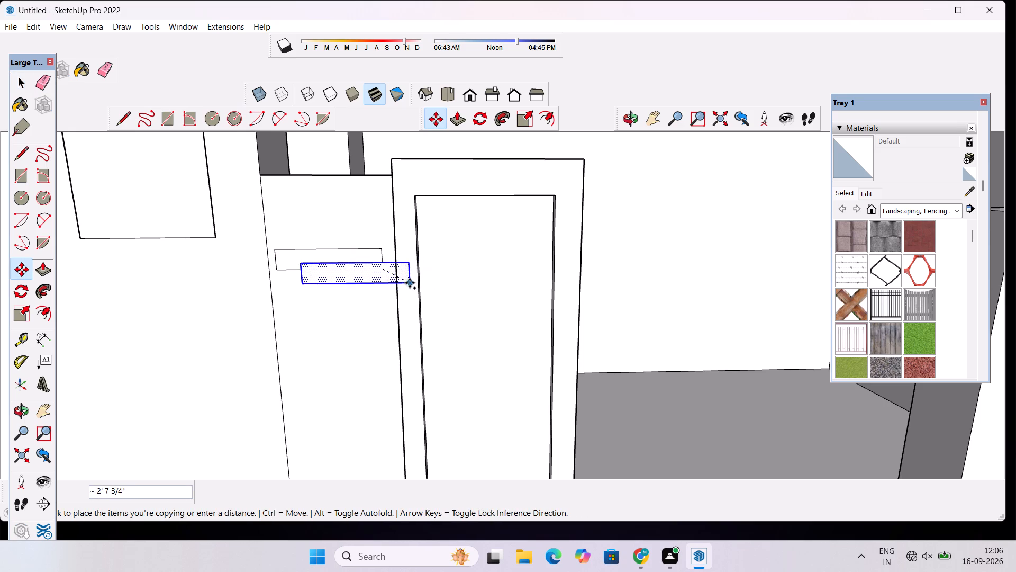
scroll(416, 281, "up", 5)
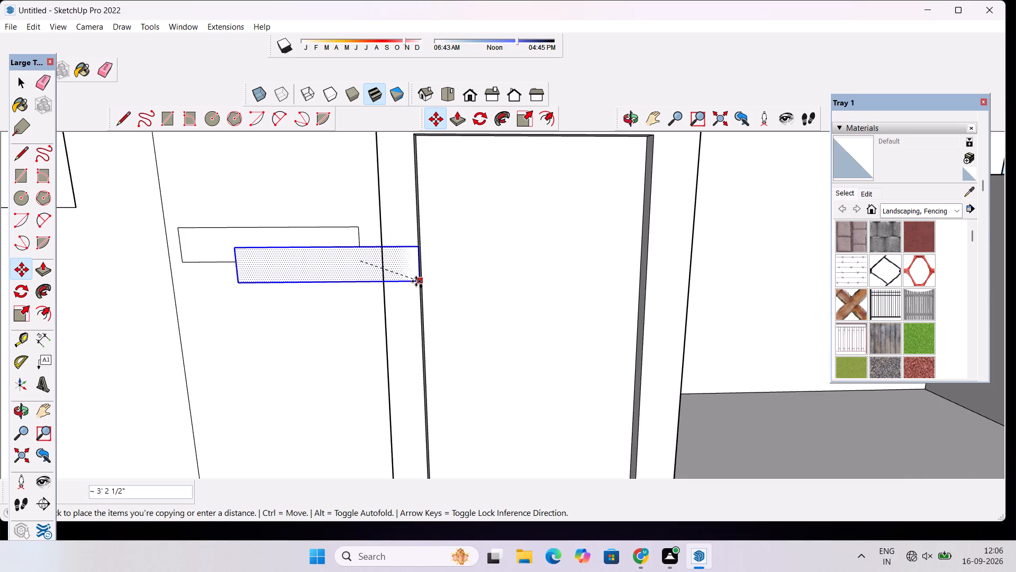
left_click(416, 281)
Copy the lower rectangle sideways along its own line so it extends past the frame's upright over the recessed opening.
left_click(631, 119)
left_click_drag(628, 175, 428, 226)
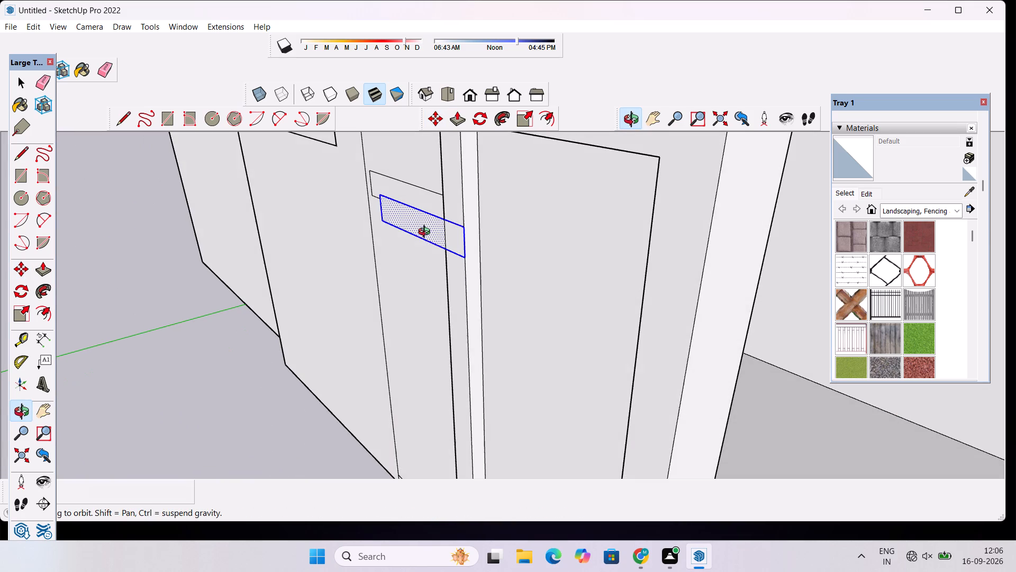
scroll(466, 248, "down", 1)
scroll(466, 248, "up", 1)
key("m")
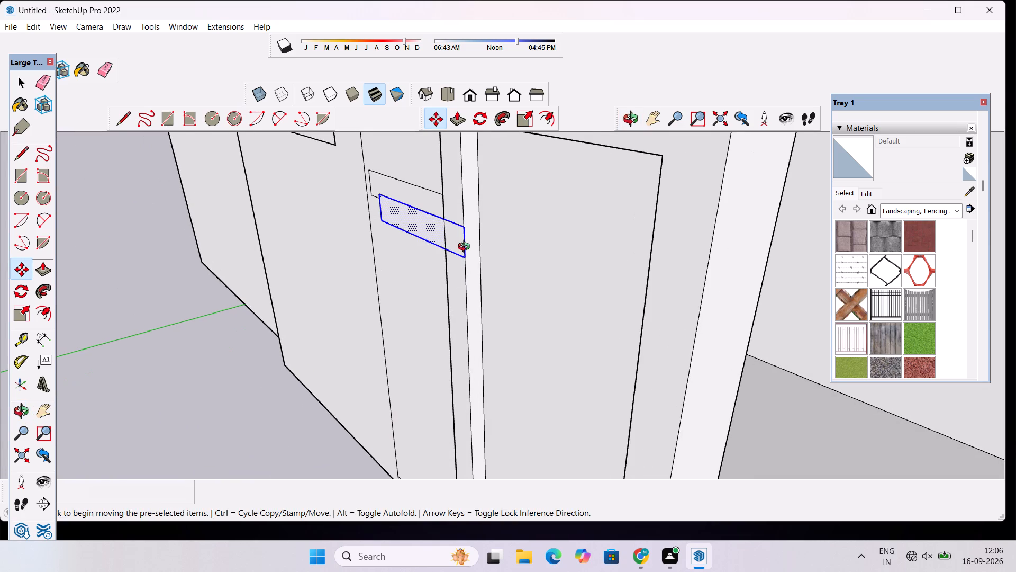
left_click(467, 259)
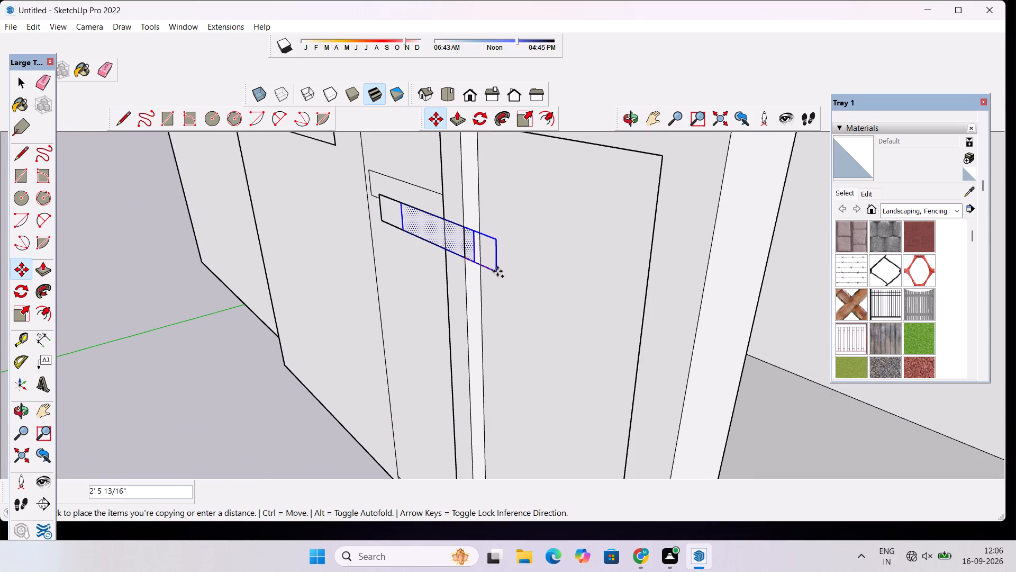
left_click(513, 280)
key("space")
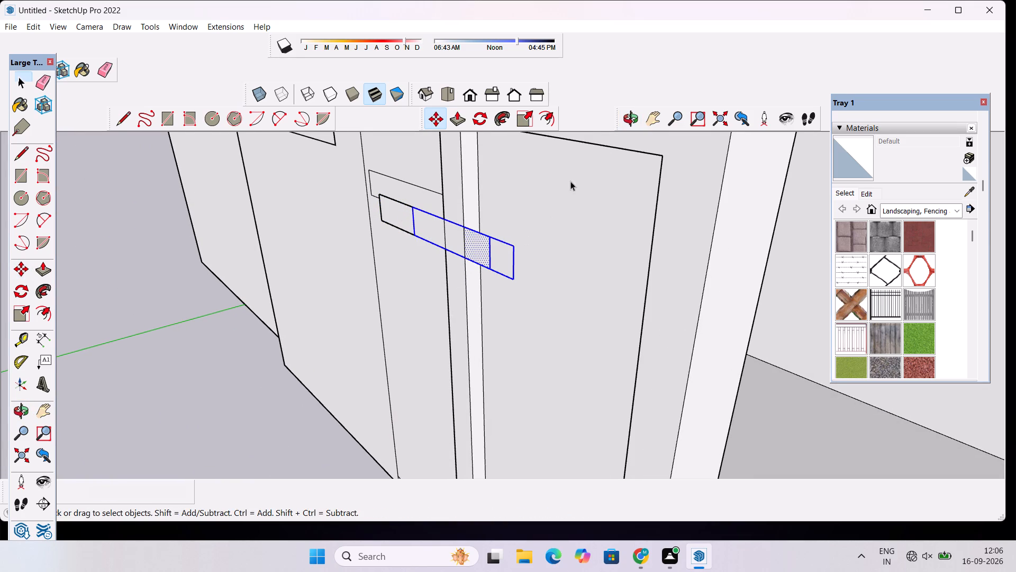
Erase the leftover outer edges of the first copy, keeping the original rectangle and the one crossing the frame's upright.
left_click(621, 121)
left_click_drag(493, 252, 634, 195)
key("space")
type("e")
left_click_drag(402, 196, 401, 220)
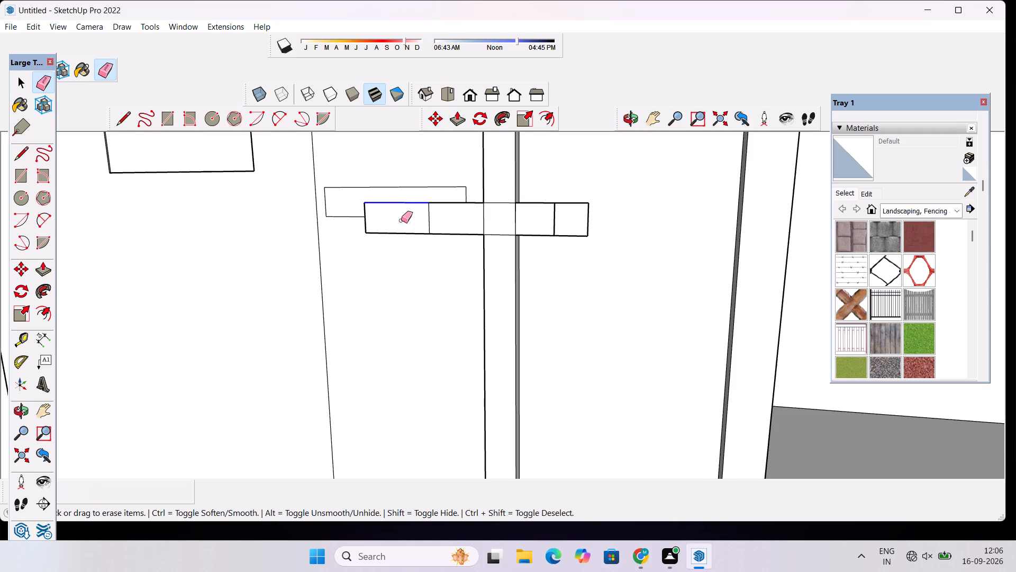
left_click_drag(401, 220, 402, 229)
left_click_drag(360, 203, 366, 232)
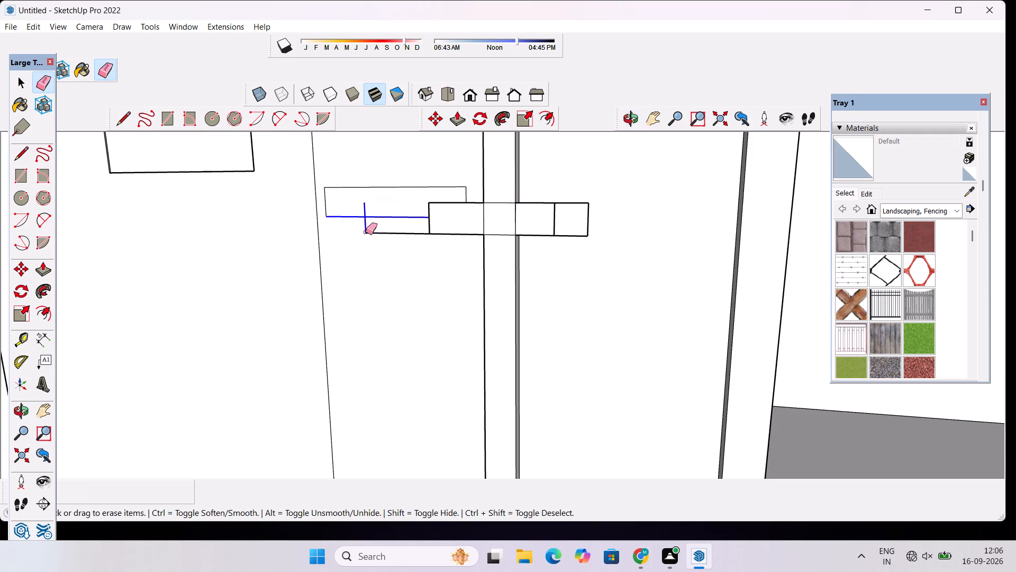
left_click_drag(366, 232, 368, 235)
key("ctrl+z")
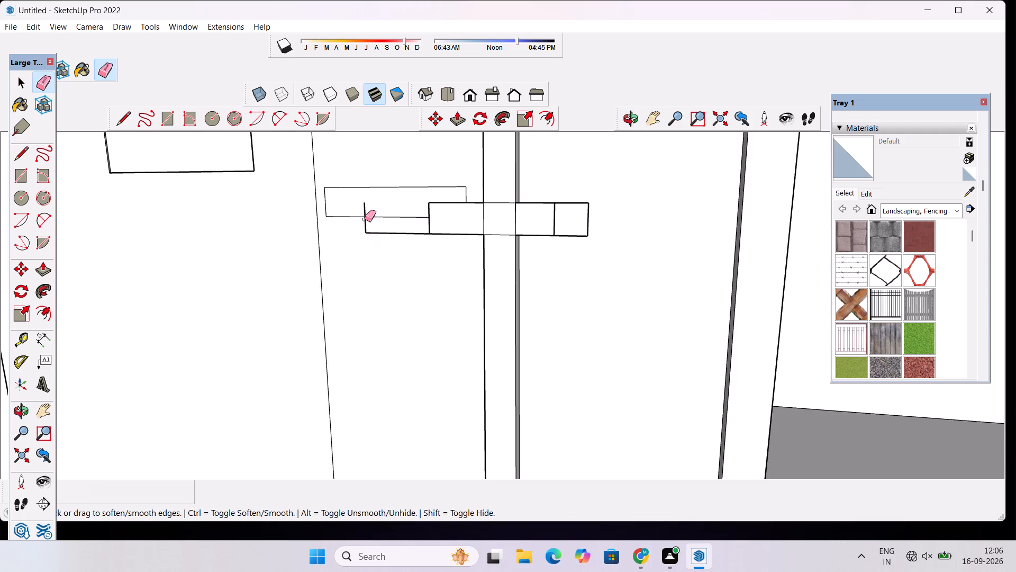
scroll(365, 219, "up", 5)
left_click_drag(365, 226, 384, 243)
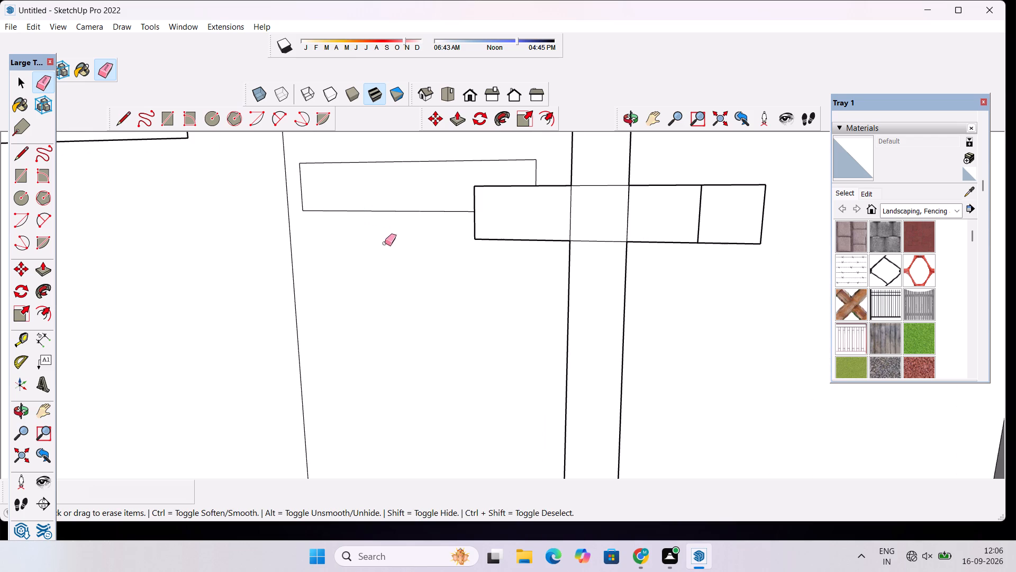
scroll(315, 217, "down", 6)
Delete the leftover vertical divider inside the part of the rectangle that overhangs the recessed opening.
key("space")
scroll(506, 230, "up", 3)
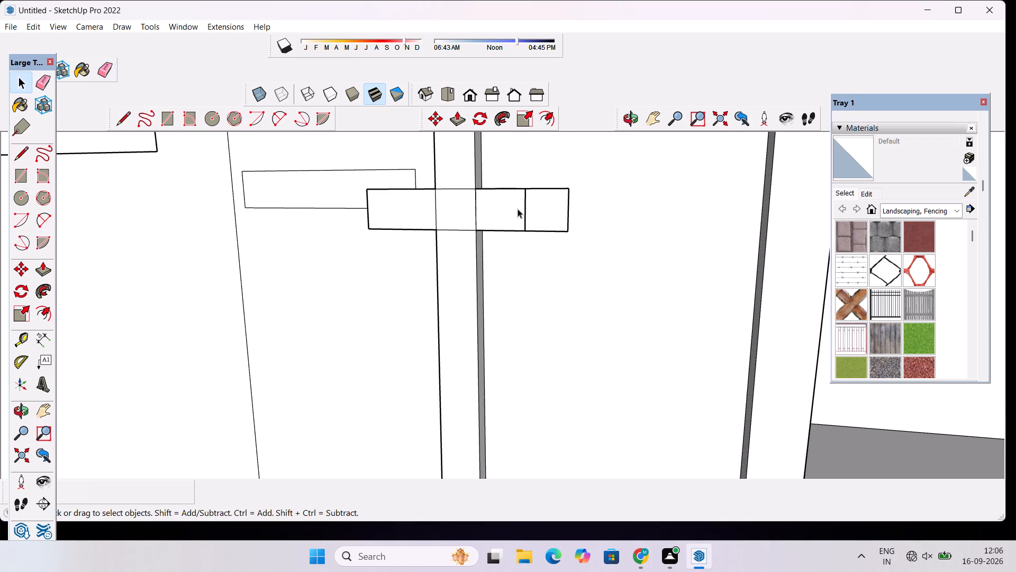
left_click_drag(522, 204, 523, 199)
left_click(523, 199)
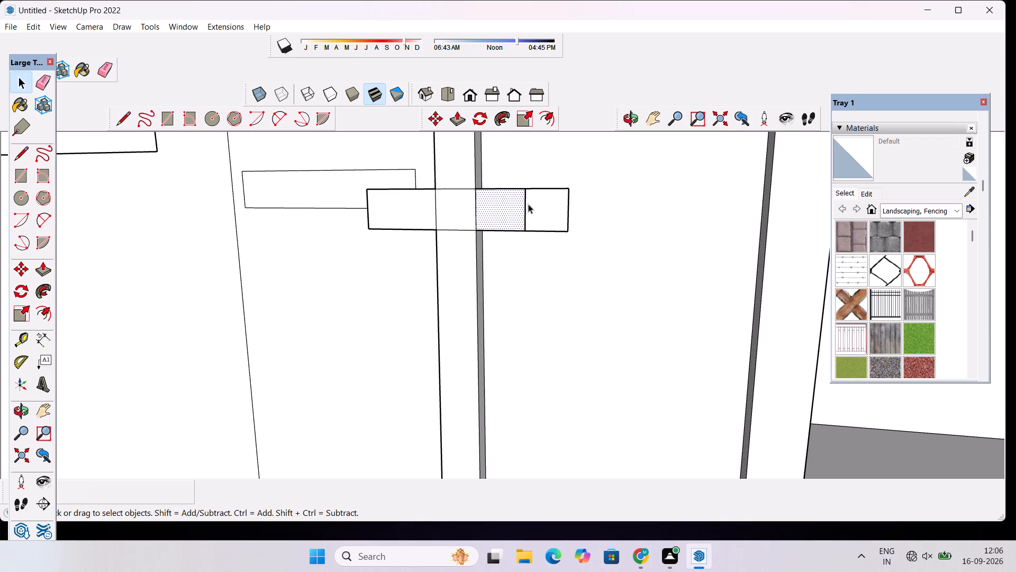
left_click(525, 207)
key("Delete")
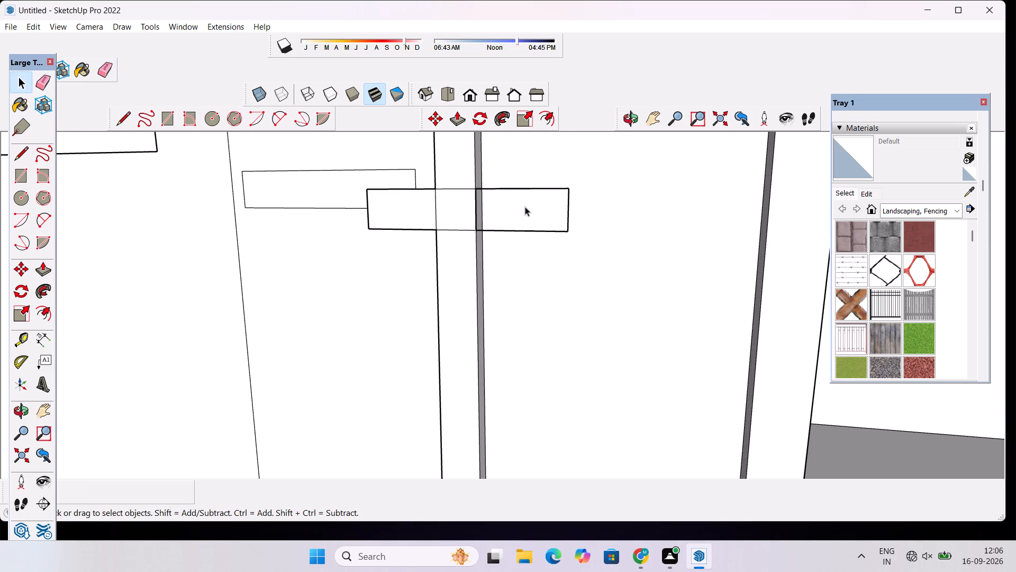
Draw a line along the overhanging rectangle's top edge from its free corner to the frame upright's inner edge.
scroll(525, 207, "down", 4)
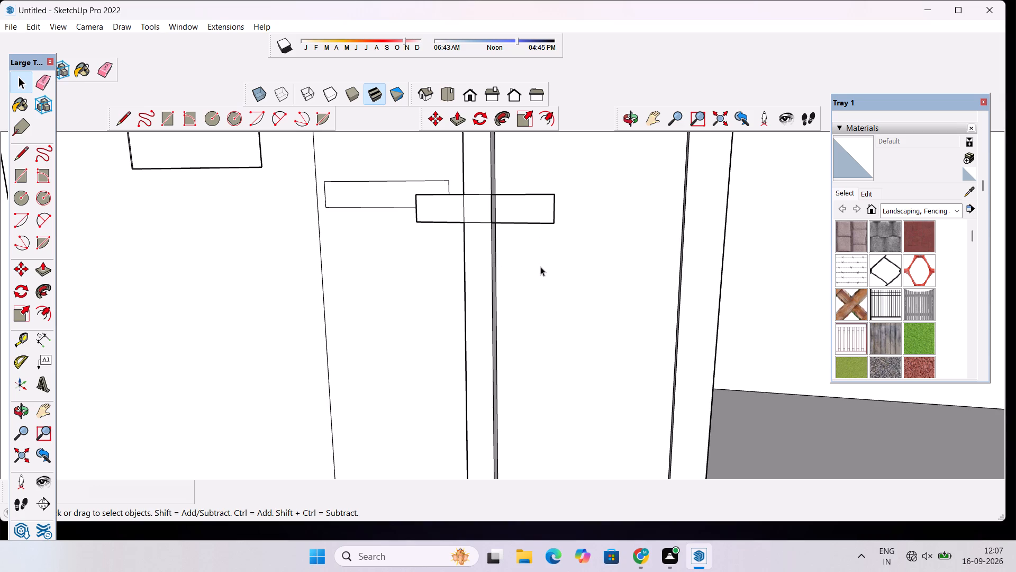
left_click(631, 123)
left_click_drag(621, 231, 439, 264)
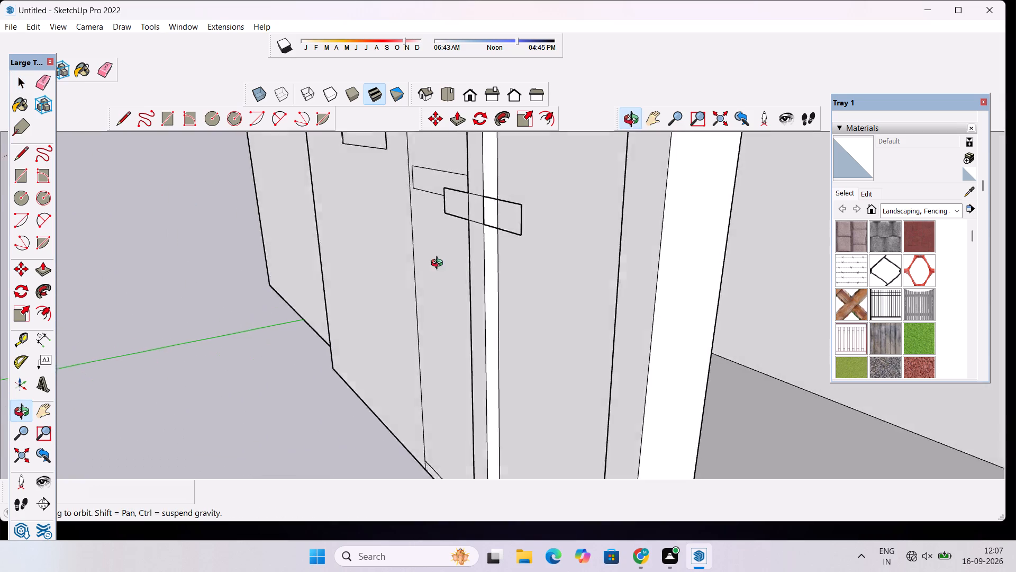
left_click_drag(439, 264, 431, 264)
scroll(457, 210, "up", 5)
left_click_drag(465, 235, 505, 246)
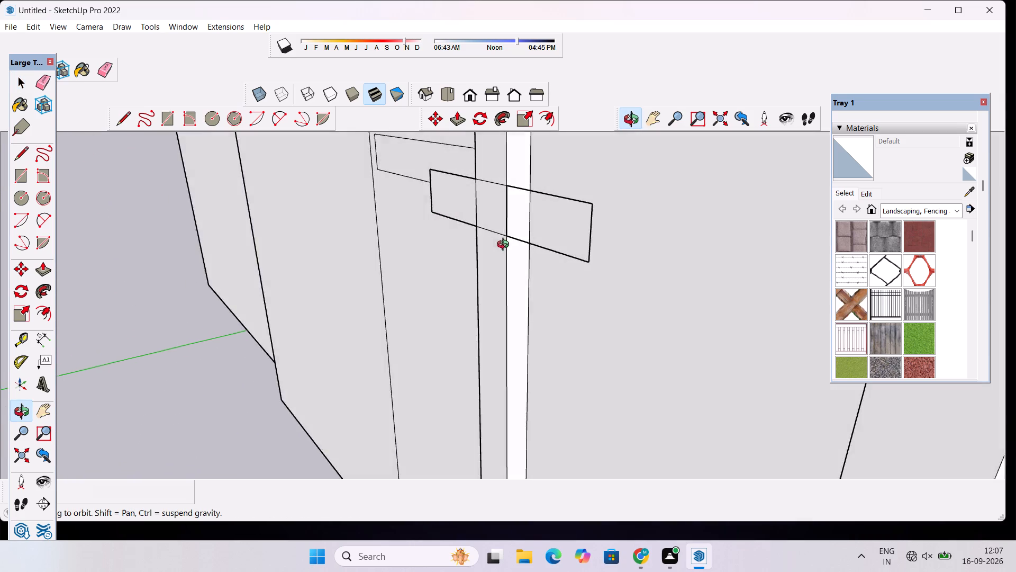
left_click_drag(505, 246, 626, 287)
scroll(595, 257, "up", 1)
key("l")
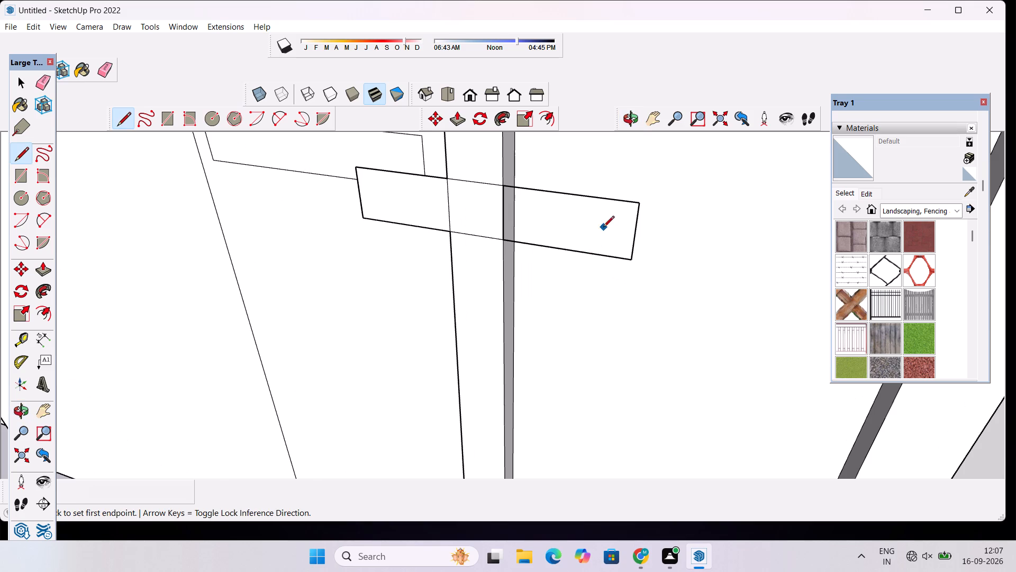
left_click(639, 204)
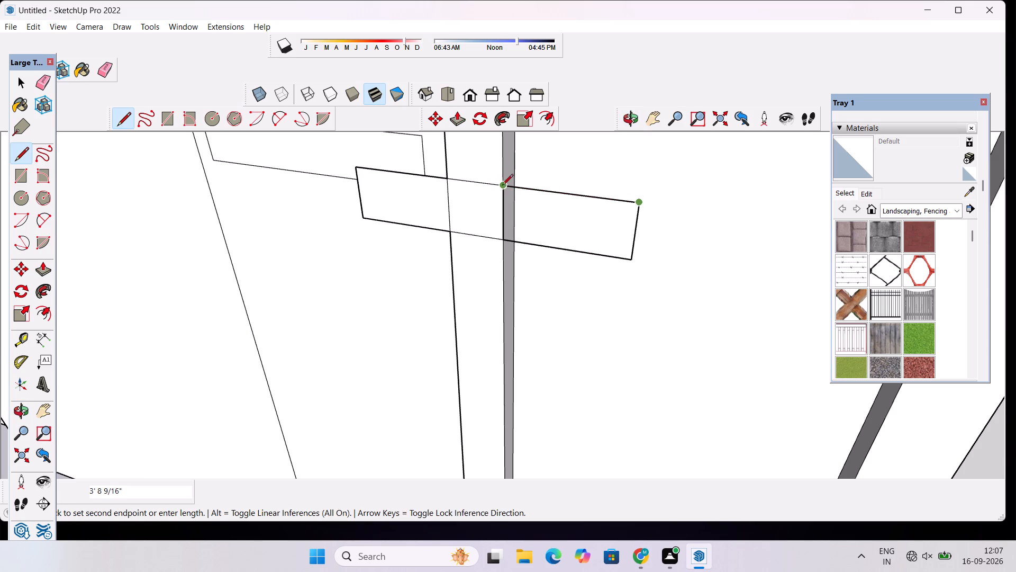
left_click(503, 187)
key("space")
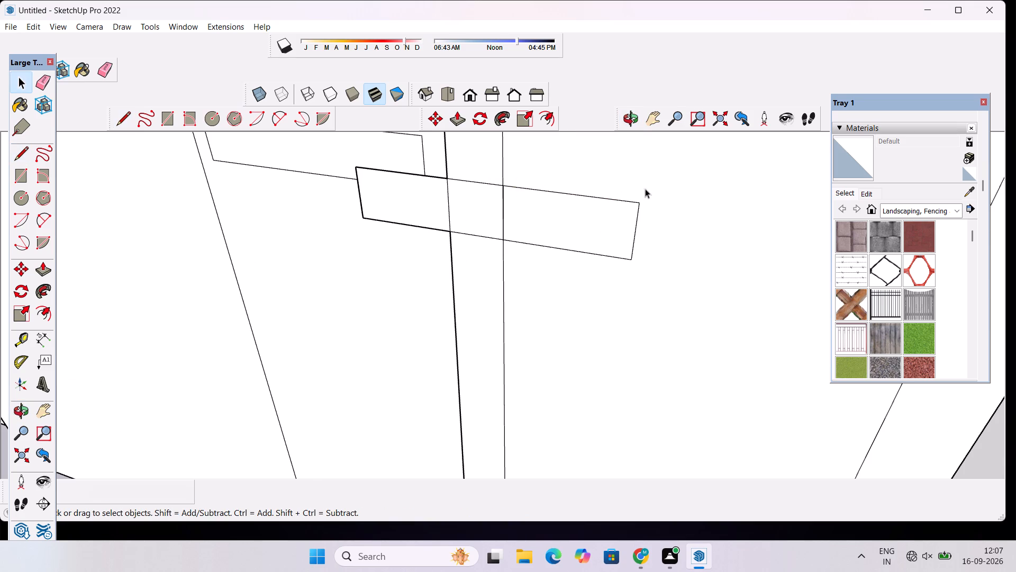
Delete the face covering the frame's recessed opening around the rectangle.
left_click(706, 184)
key("Delete")
Push/Pull the middle section of the rectangle, where it crosses the tall frame's upright, by 2".
scroll(590, 229, "down", 13)
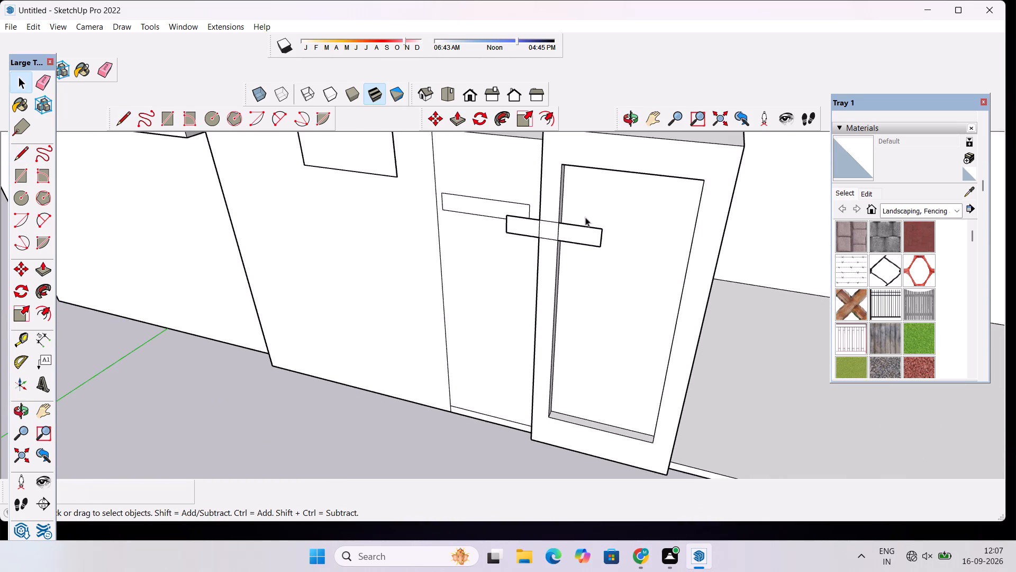
left_click(642, 114)
left_click(632, 119)
left_click_drag(516, 291, 664, 202)
scroll(618, 228, "up", 4)
scroll(568, 202, "down", 4)
left_click_drag(532, 215, 539, 234)
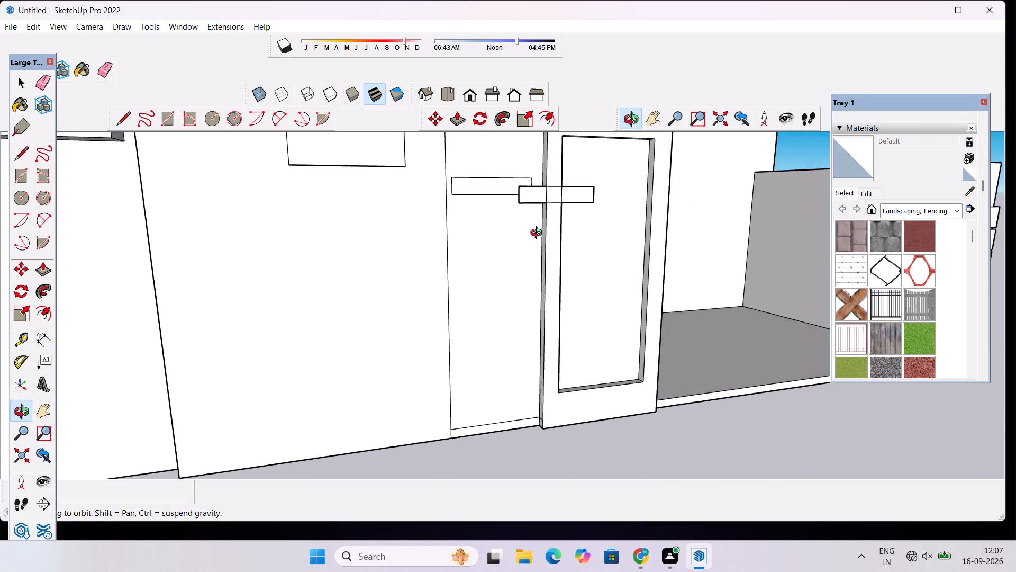
left_click_drag(539, 234, 552, 282)
scroll(560, 254, "up", 4)
left_click_drag(582, 239, 552, 239, "shift")
scroll(550, 239, "down", 2, "shift")
left_click_drag(555, 237, 524, 248)
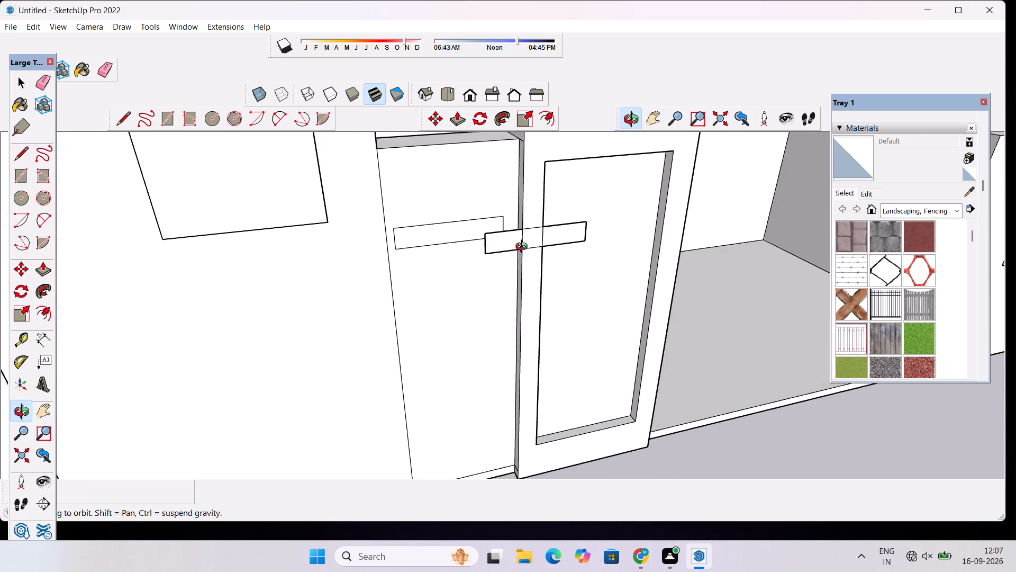
scroll(523, 248, "up", 2)
left_click_drag(532, 243, 494, 242, "shift")
key("p")
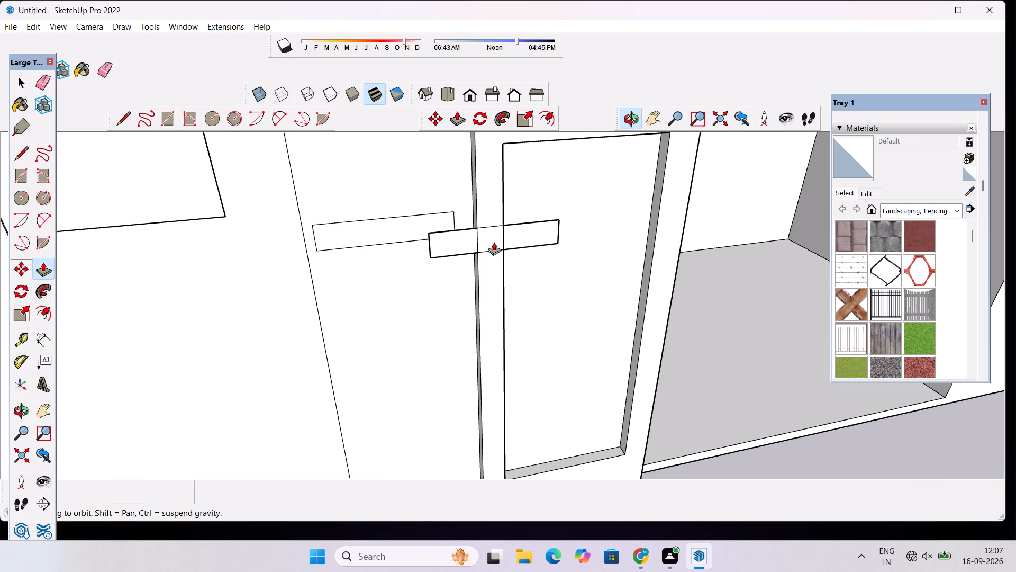
left_click(492, 239)
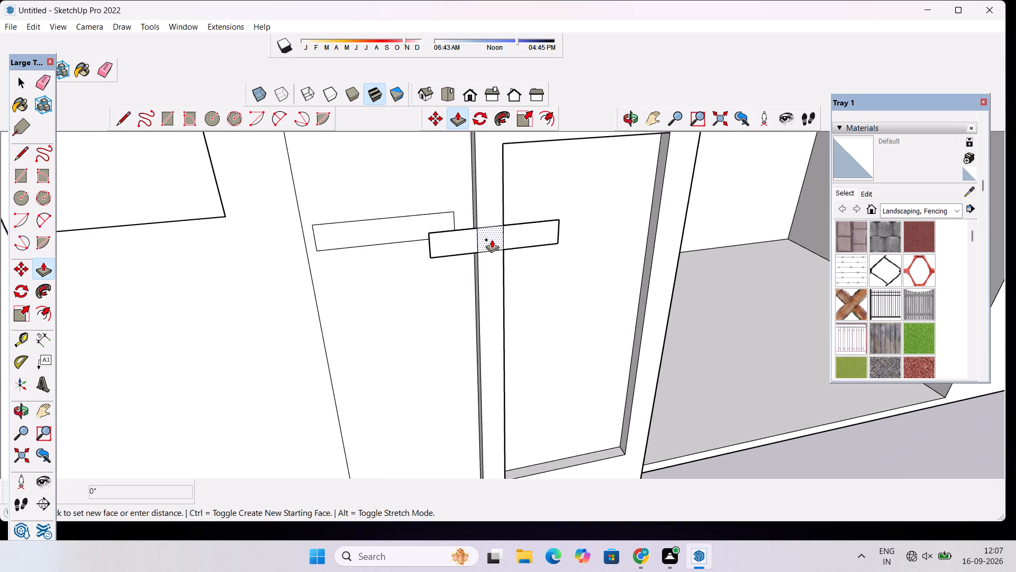
type("2\"")
key("Return")
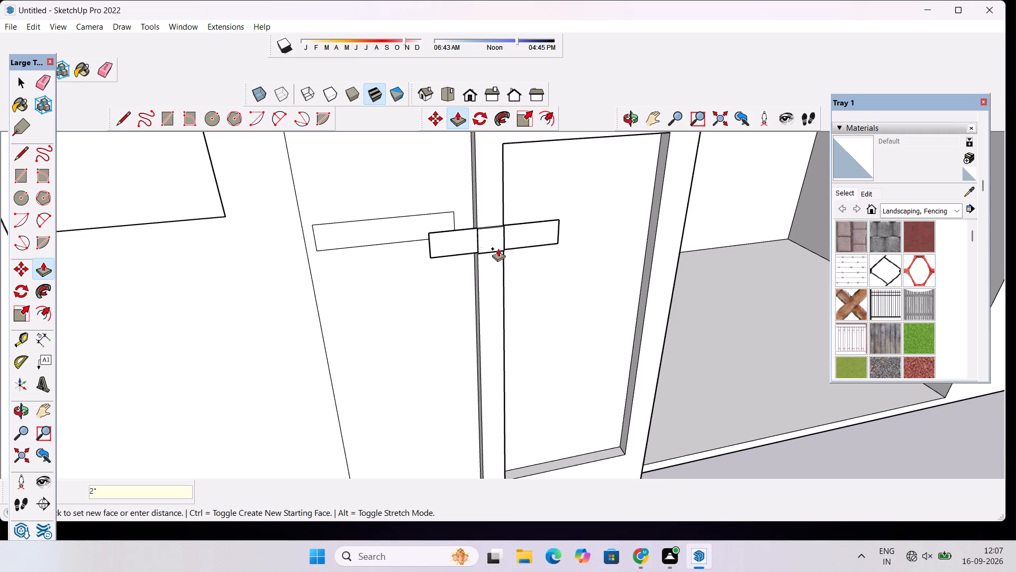
Push/Pull the rectangle's two end sections, on either side of the frame upright, flush with the raised middle section.
left_click(521, 237)
left_click(493, 243)
left_click(457, 234)
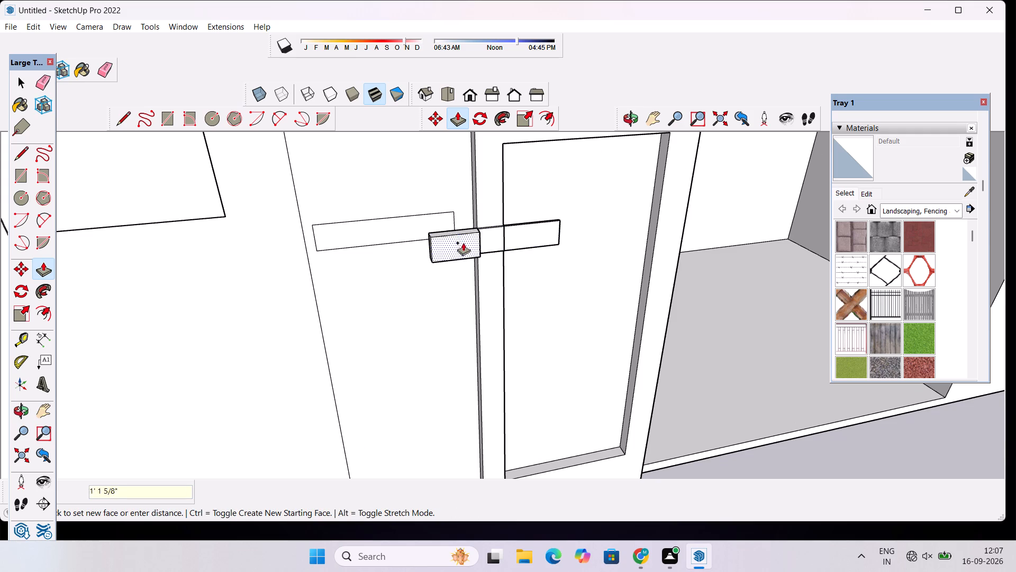
left_click(495, 235)
Examine the raised strip crossing the tall frame's upright from the side, from above and from the front.
left_click(637, 115)
left_click_drag(593, 227, 583, 240)
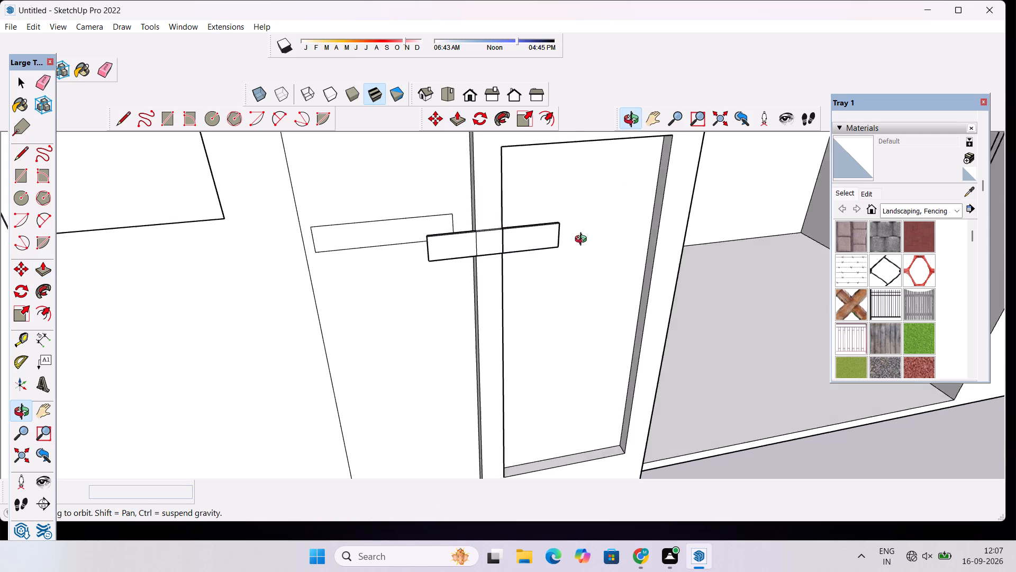
left_click_drag(583, 240, 883, 334)
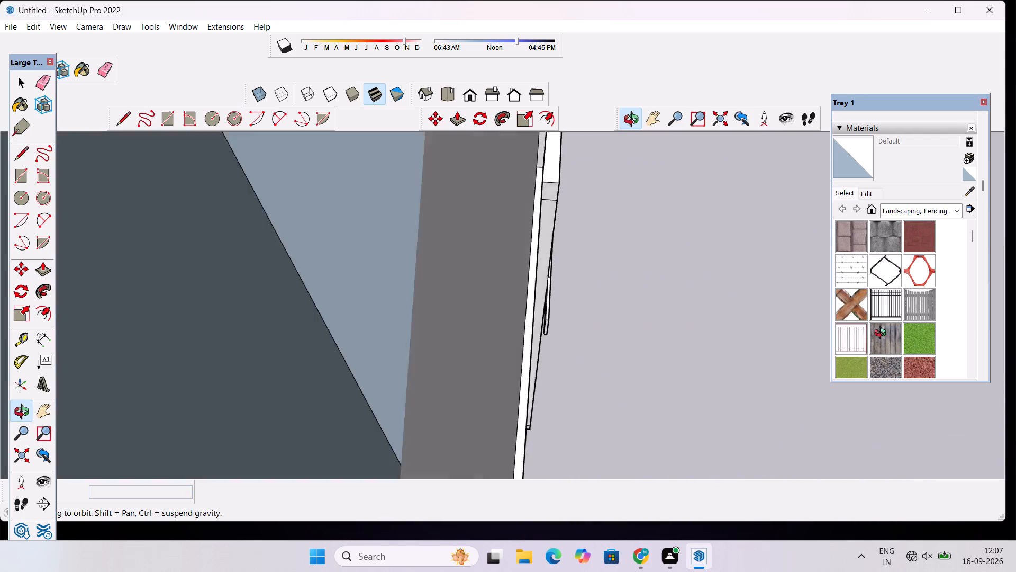
left_click_drag(883, 334, 488, 314)
scroll(488, 299, "down", 3)
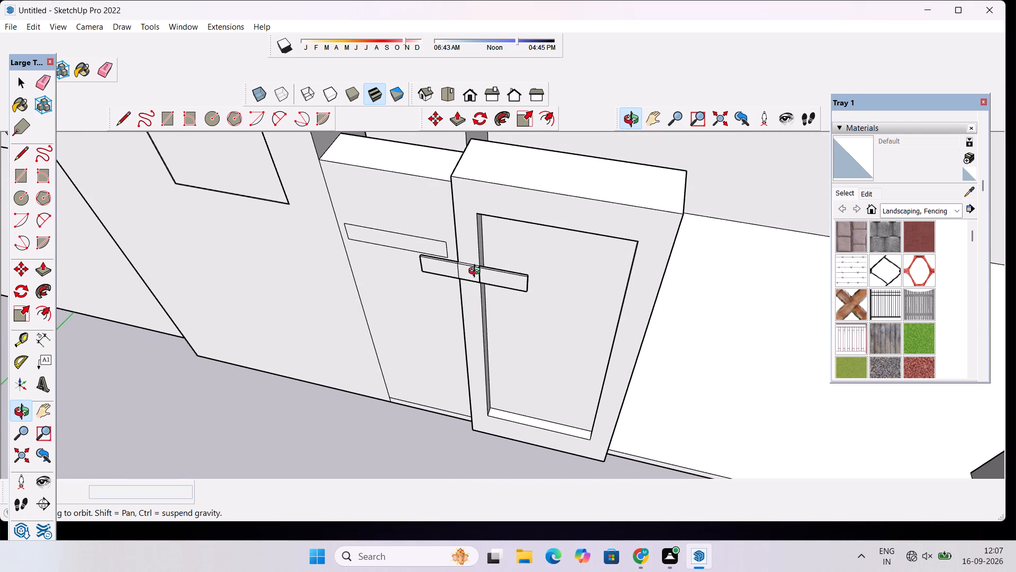
scroll(477, 272, "down", 4)
scroll(520, 278, "up", 17)
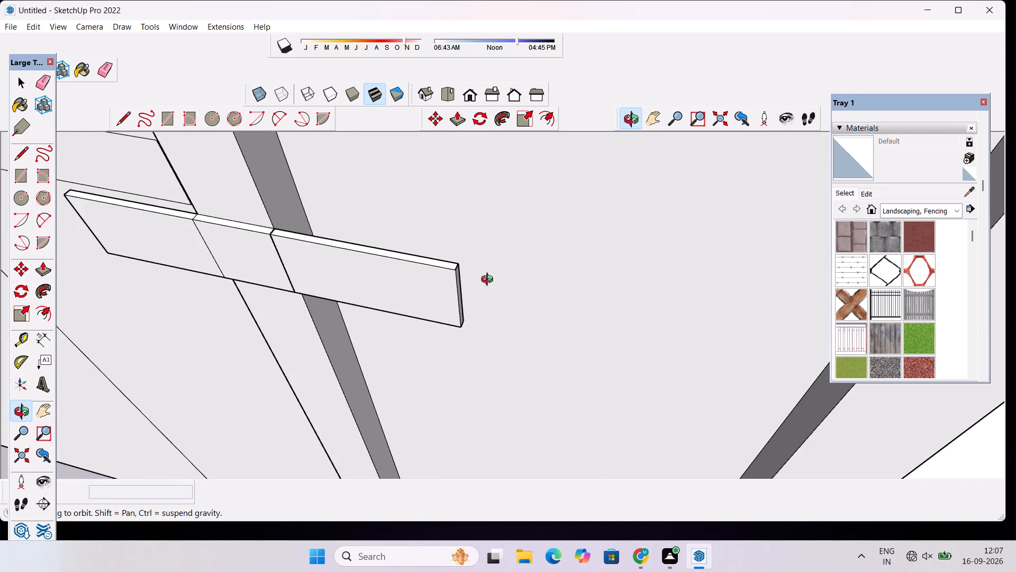
left_click_drag(491, 285, 496, 361)
scroll(463, 288, "up", 4)
scroll(463, 281, "down", 4)
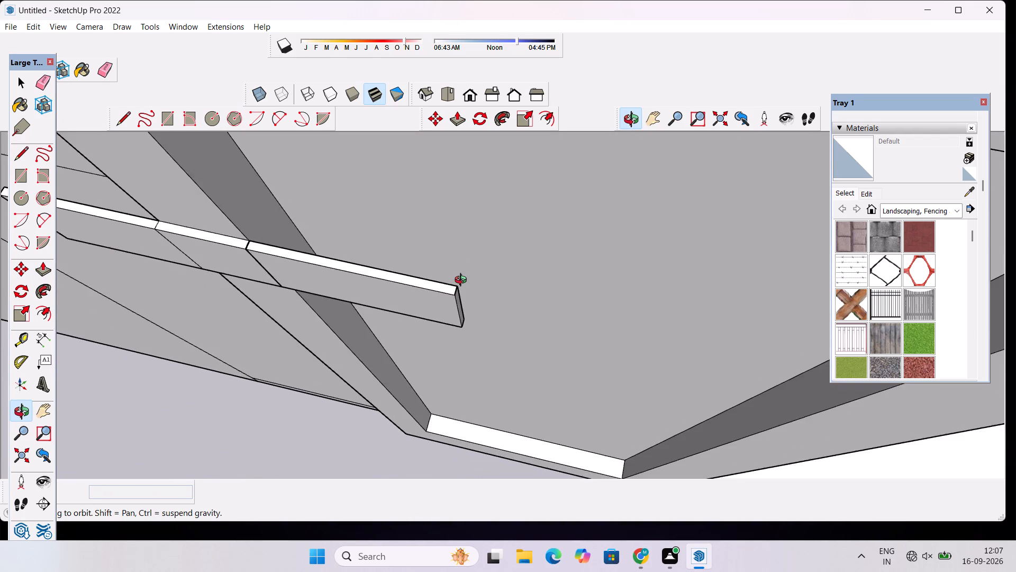
scroll(463, 281, "down", 13)
scroll(467, 272, "up", 1)
scroll(467, 266, "down", 6)
left_click_drag(427, 302, 450, 233)
scroll(433, 253, "up", 3)
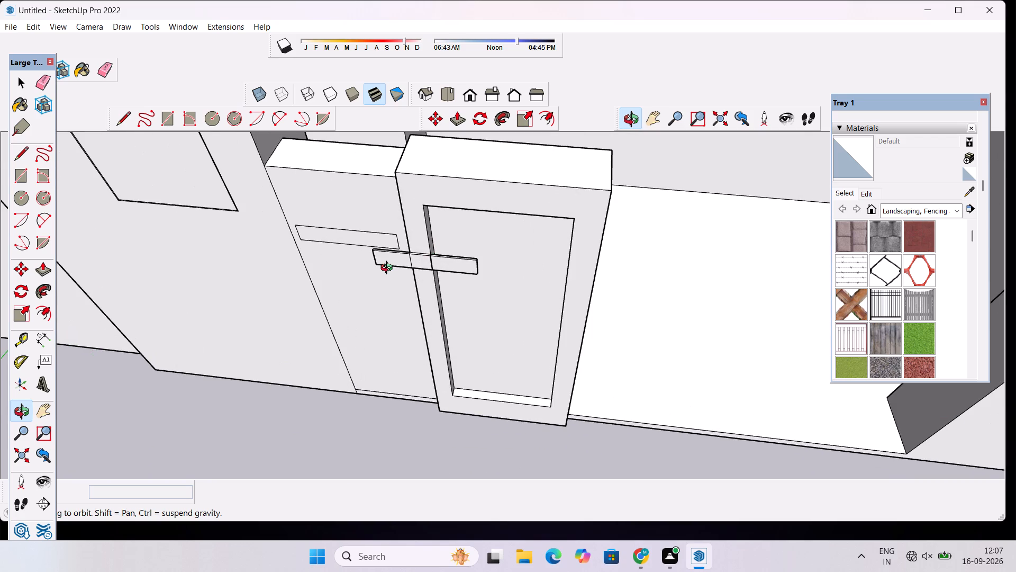
left_click_drag(389, 269, 436, 229, "shift")
left_click_drag(401, 272, 456, 226)
scroll(459, 217, "down", 6)
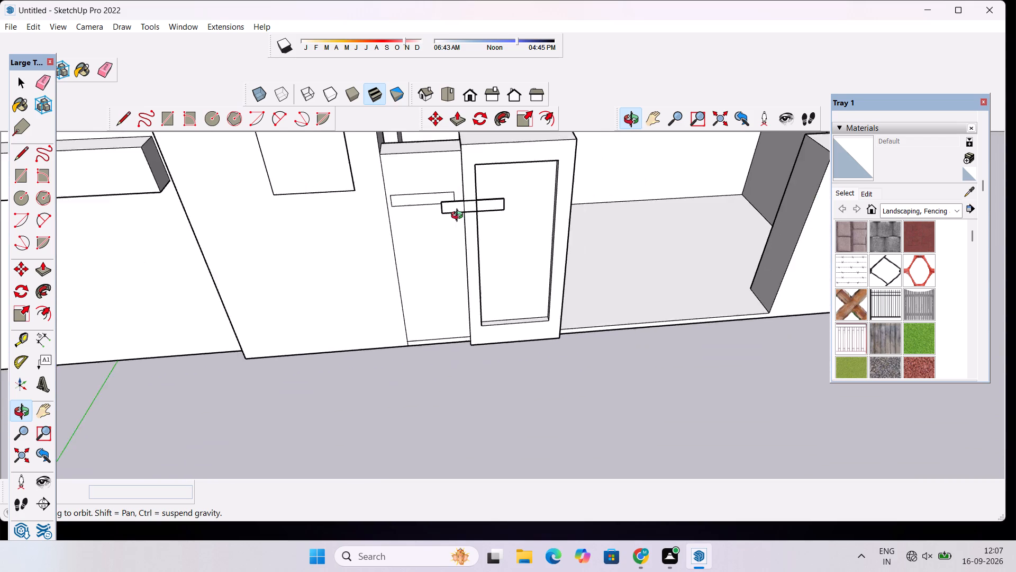
left_click_drag(460, 217, 472, 253, "shift")
scroll(455, 258, "up", 7)
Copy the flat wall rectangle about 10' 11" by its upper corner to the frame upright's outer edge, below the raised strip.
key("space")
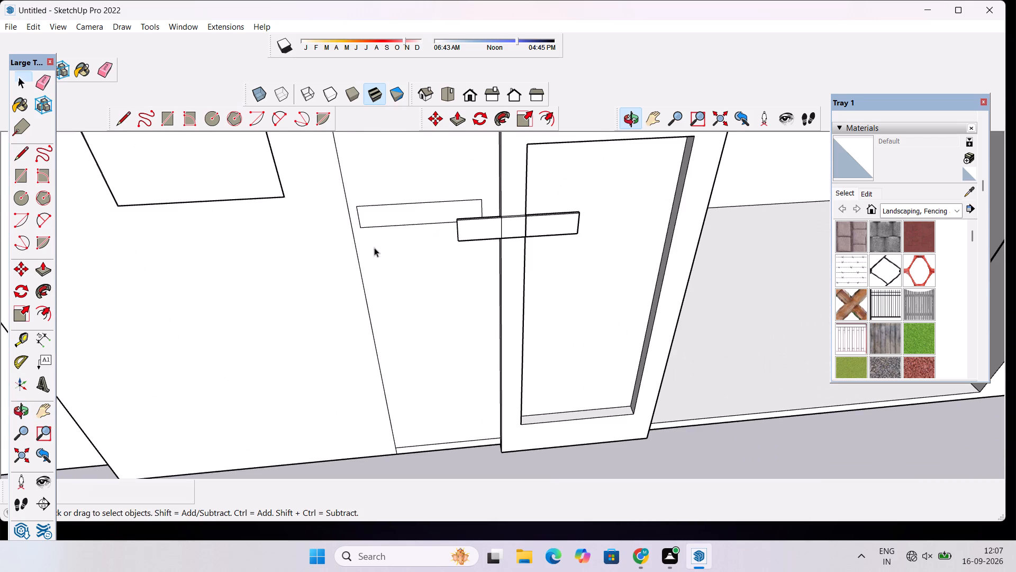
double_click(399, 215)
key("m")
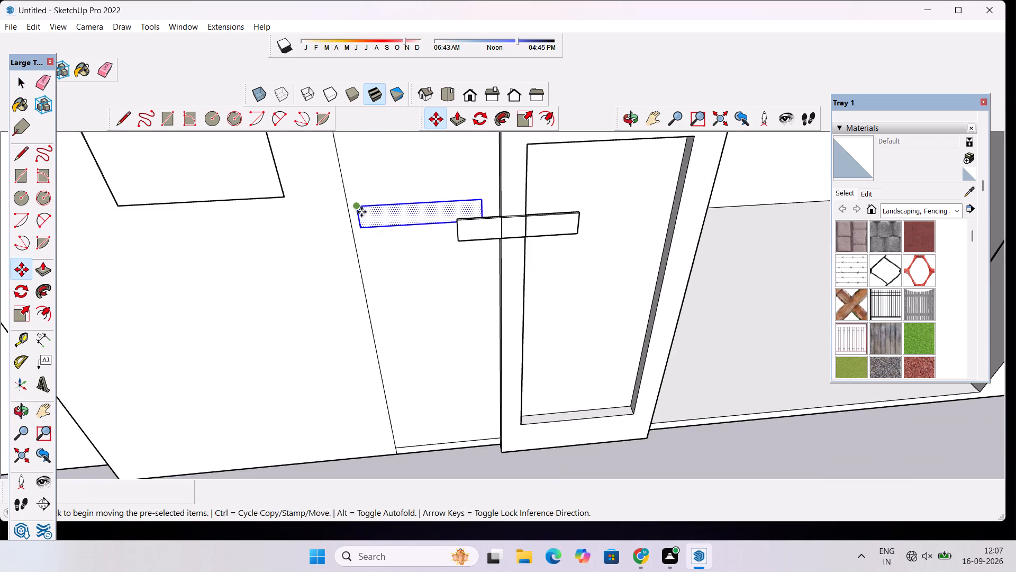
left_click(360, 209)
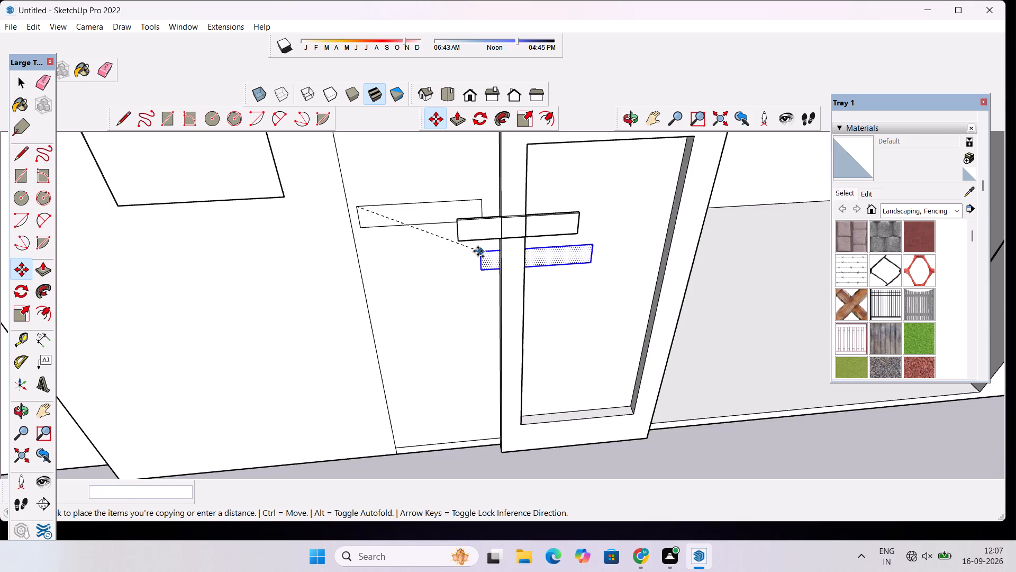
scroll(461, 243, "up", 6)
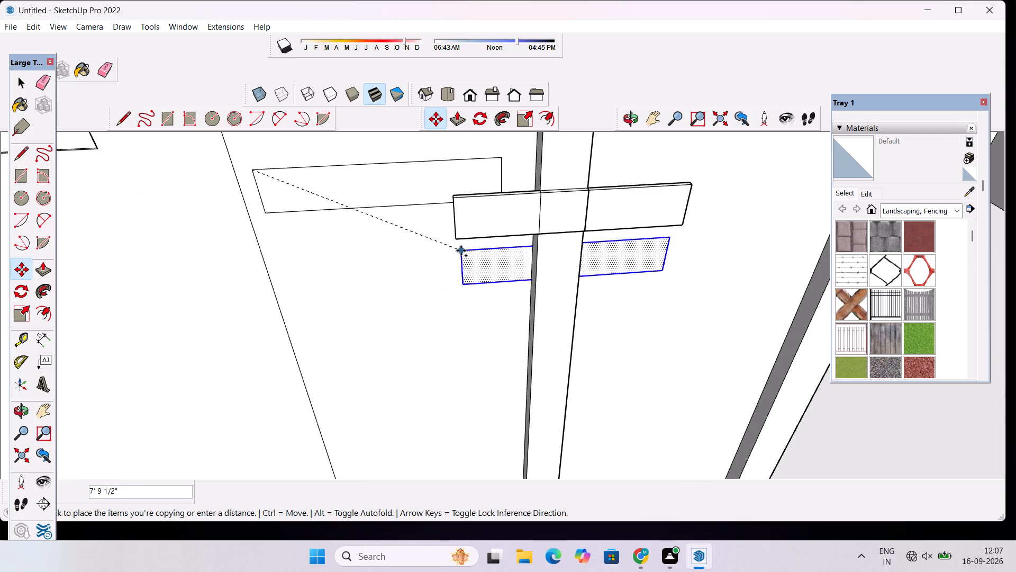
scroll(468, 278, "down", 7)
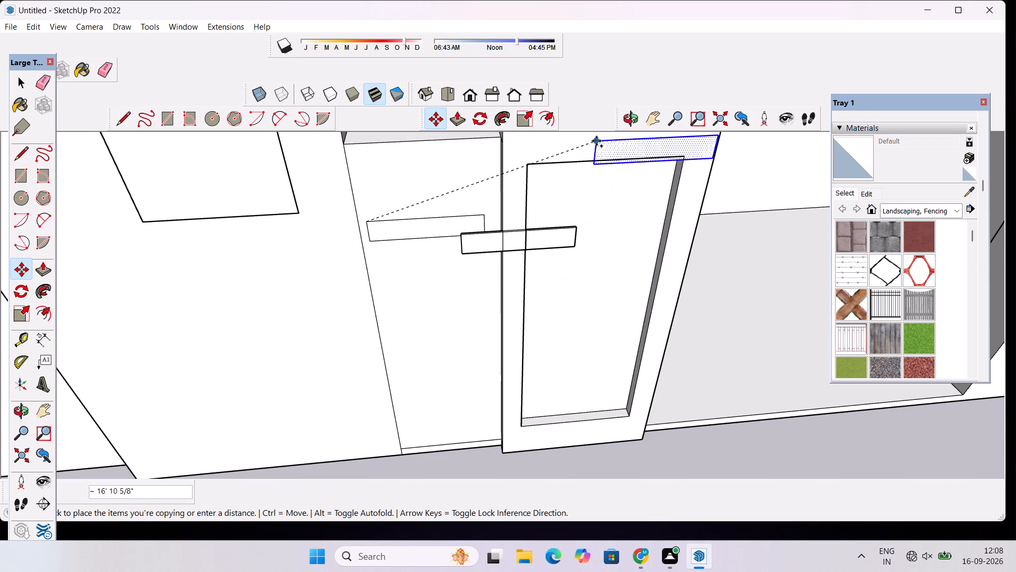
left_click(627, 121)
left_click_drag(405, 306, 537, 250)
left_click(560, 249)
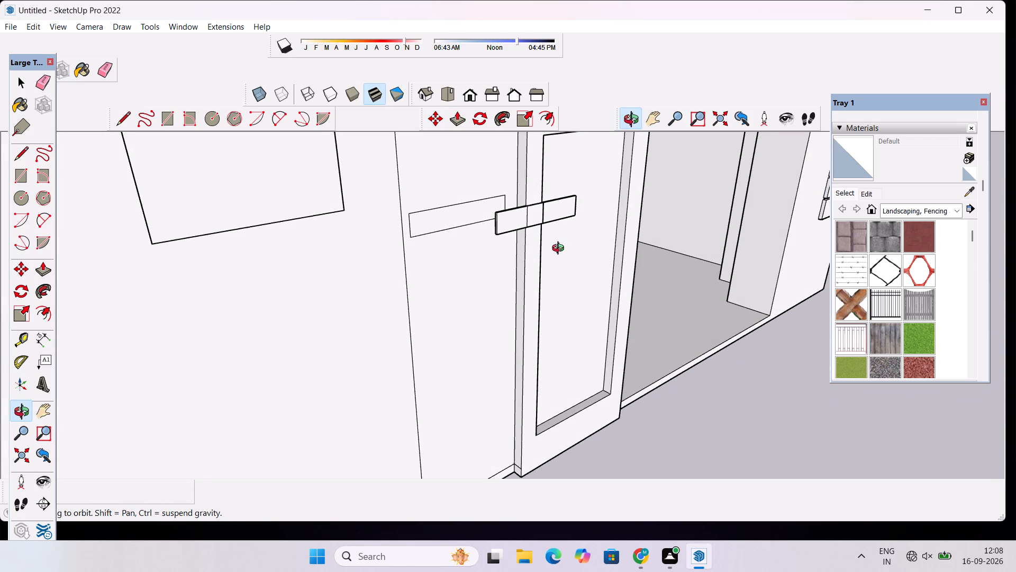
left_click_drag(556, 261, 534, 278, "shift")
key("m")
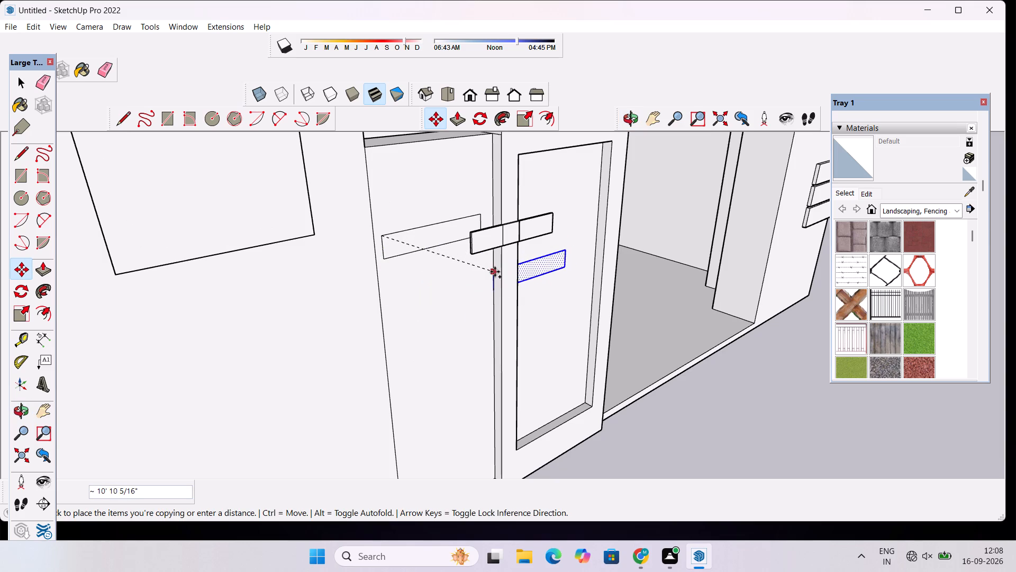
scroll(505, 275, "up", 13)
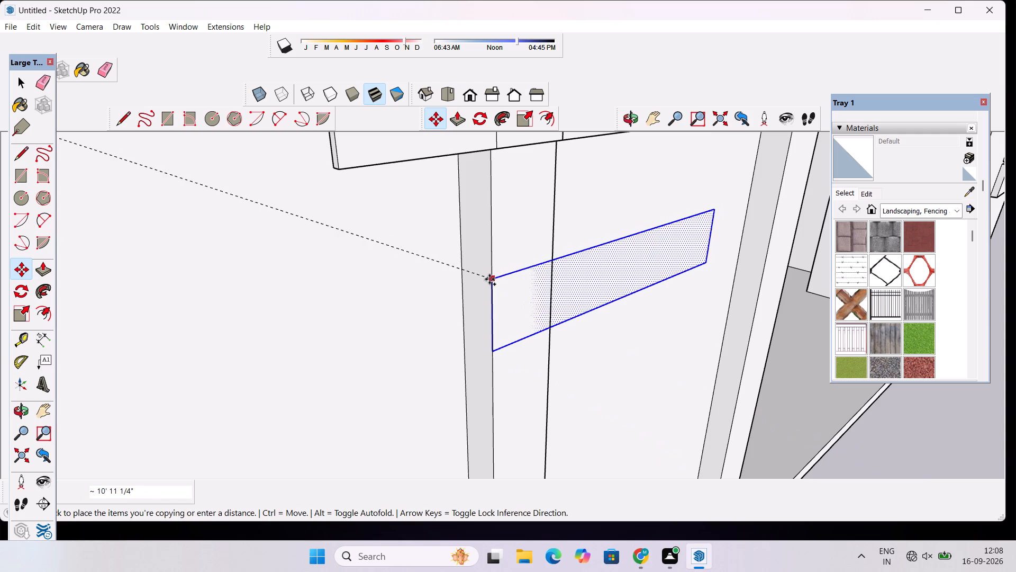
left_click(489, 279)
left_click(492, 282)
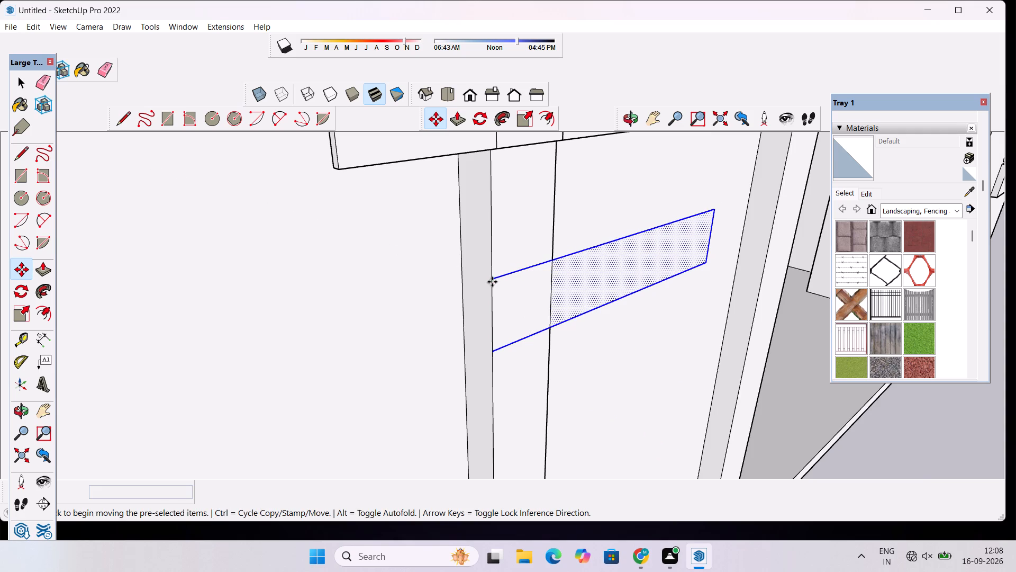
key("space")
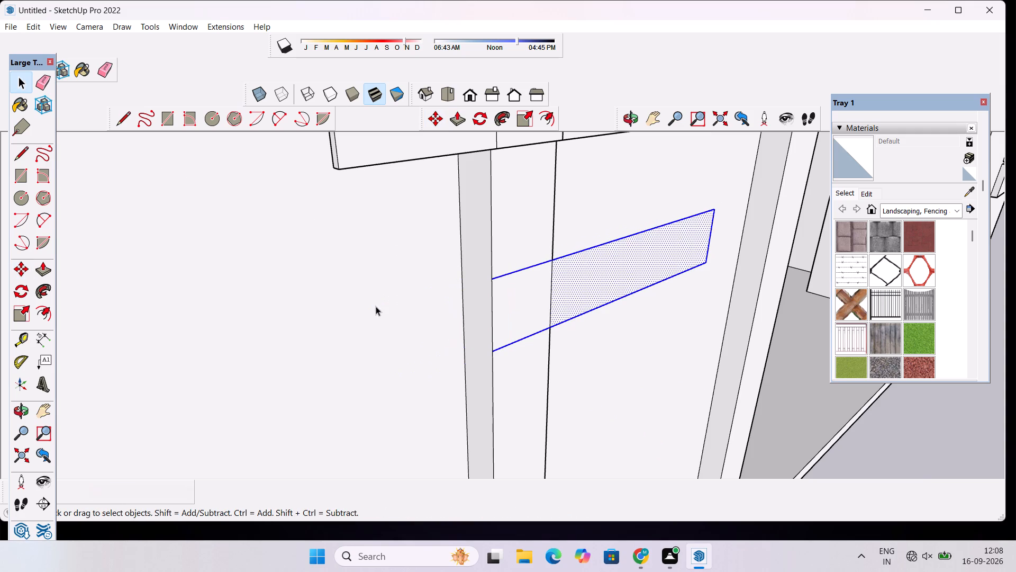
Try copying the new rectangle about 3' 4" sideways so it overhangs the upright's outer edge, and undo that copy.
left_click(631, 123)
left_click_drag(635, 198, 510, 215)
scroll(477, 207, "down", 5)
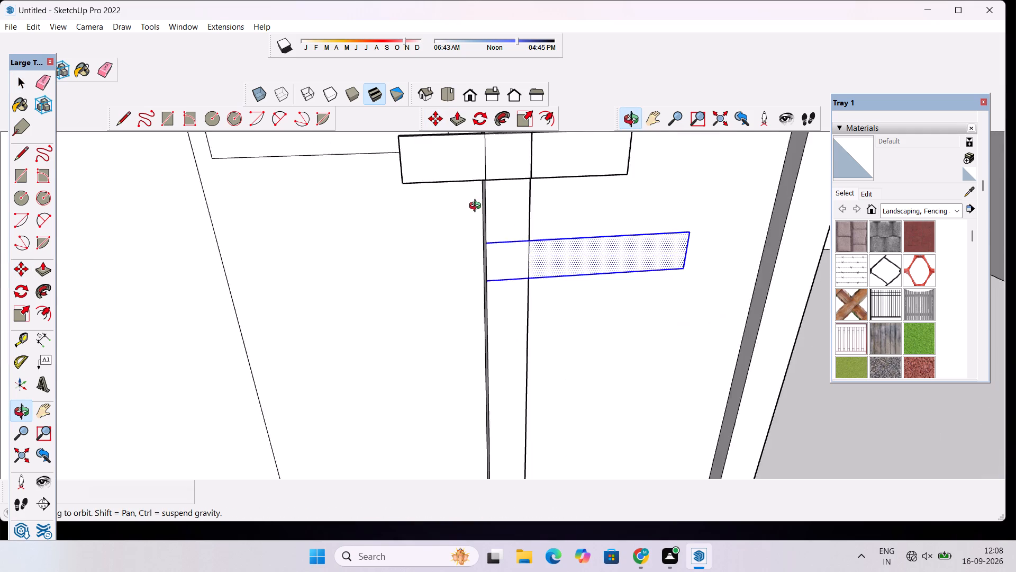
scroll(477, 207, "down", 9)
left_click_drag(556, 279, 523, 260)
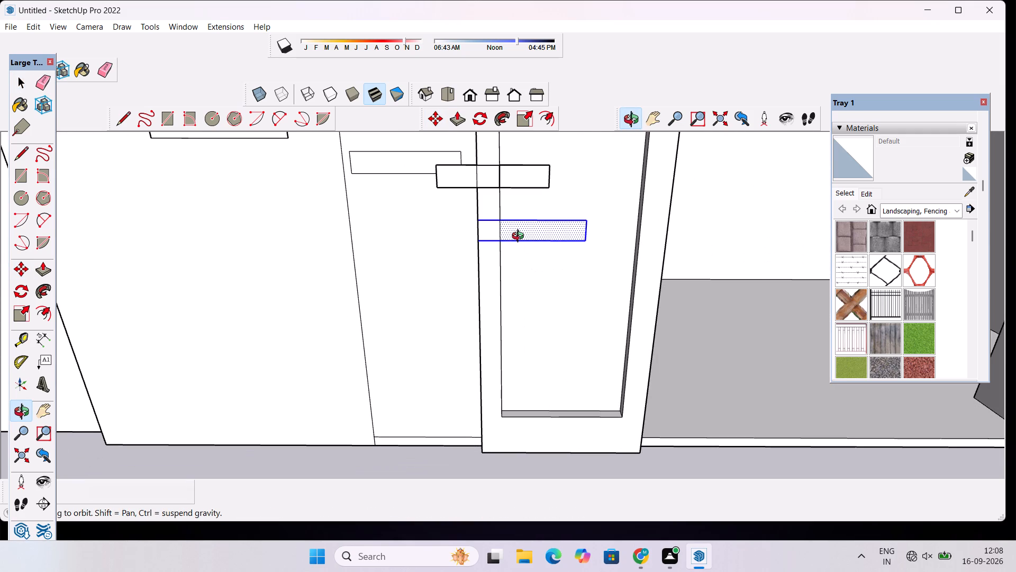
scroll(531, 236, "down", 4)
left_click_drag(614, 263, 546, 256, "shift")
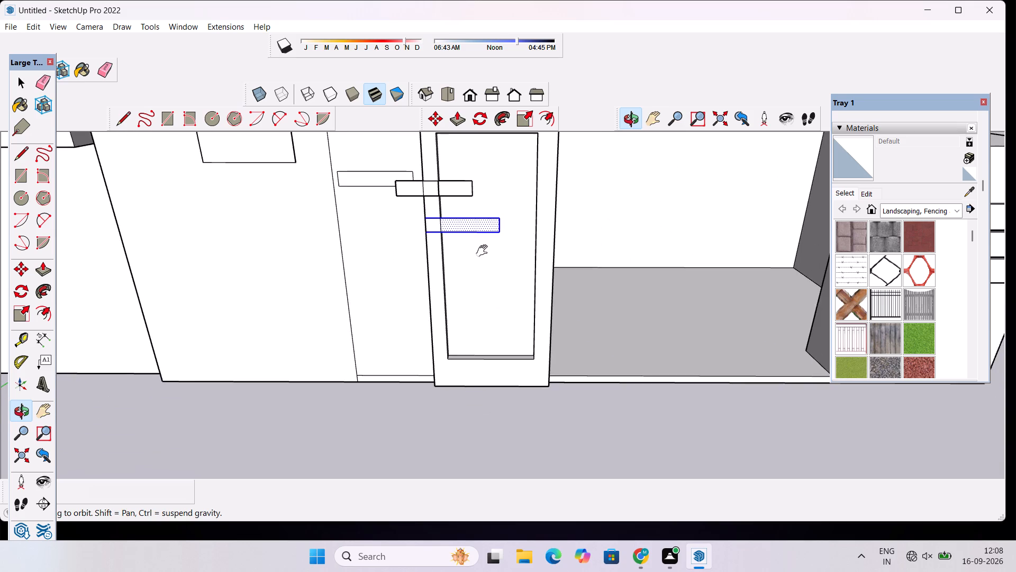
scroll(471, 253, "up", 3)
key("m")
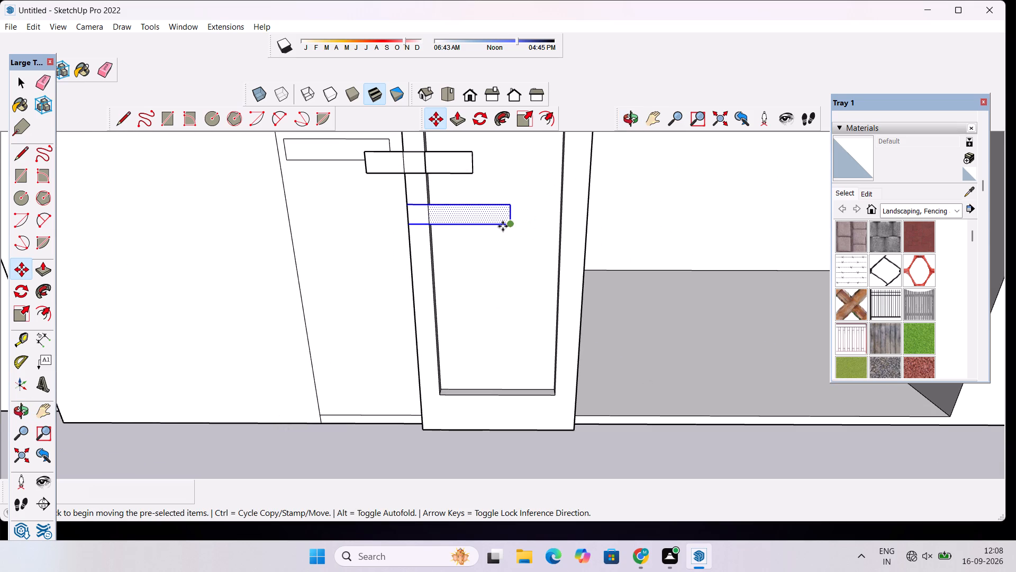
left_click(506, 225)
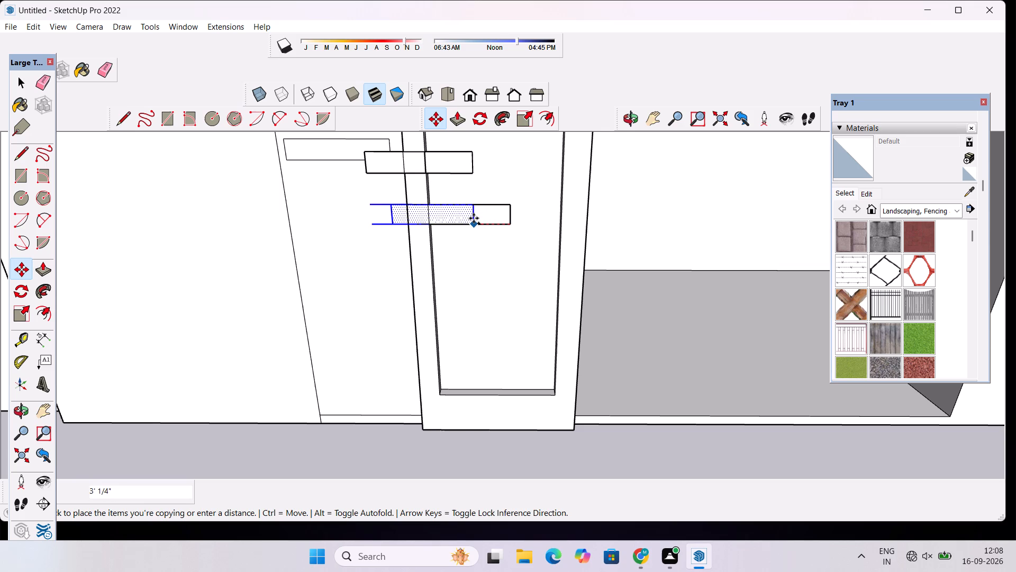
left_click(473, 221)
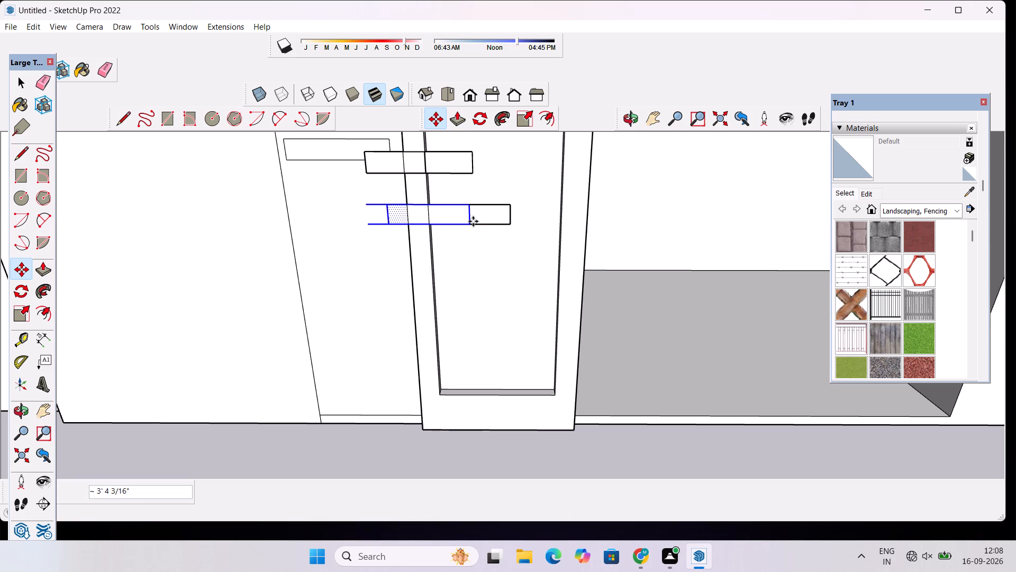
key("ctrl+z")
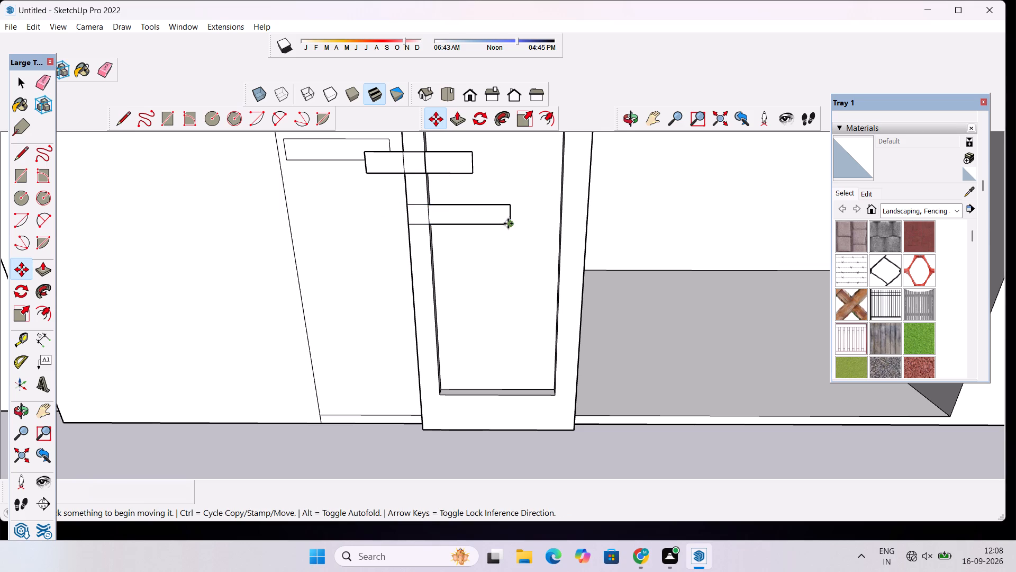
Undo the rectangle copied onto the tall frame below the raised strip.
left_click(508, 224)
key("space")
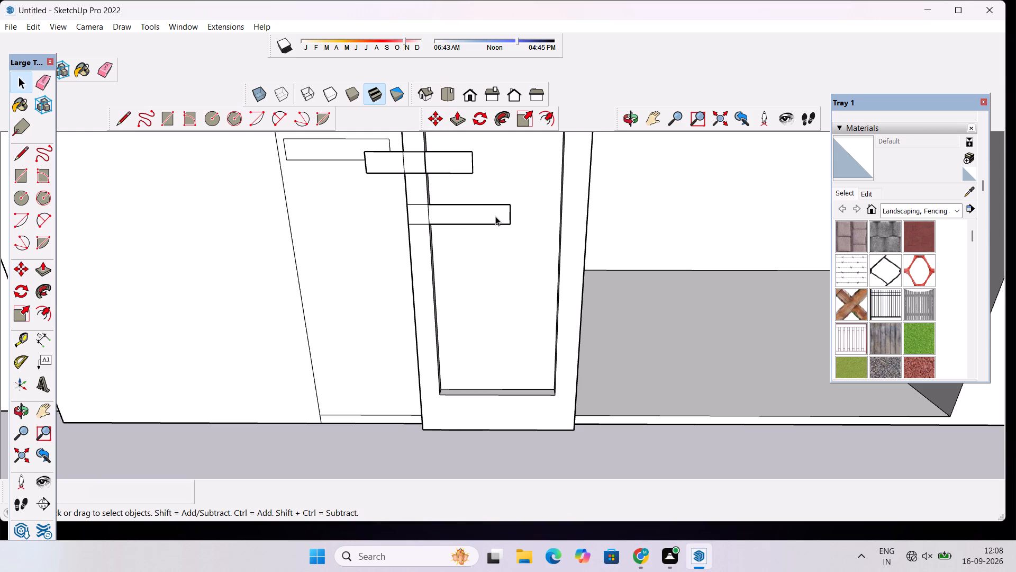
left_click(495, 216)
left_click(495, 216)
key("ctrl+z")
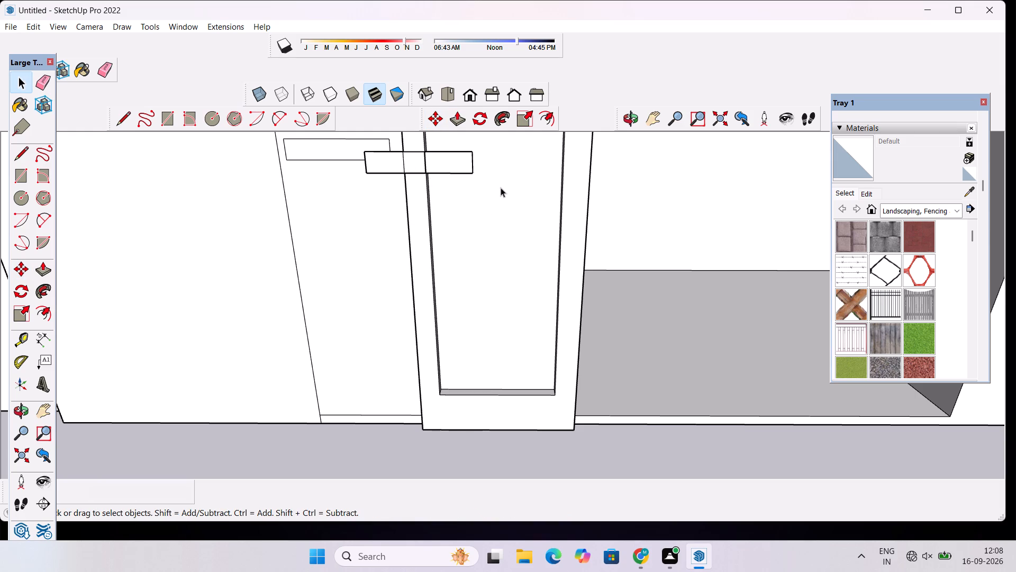